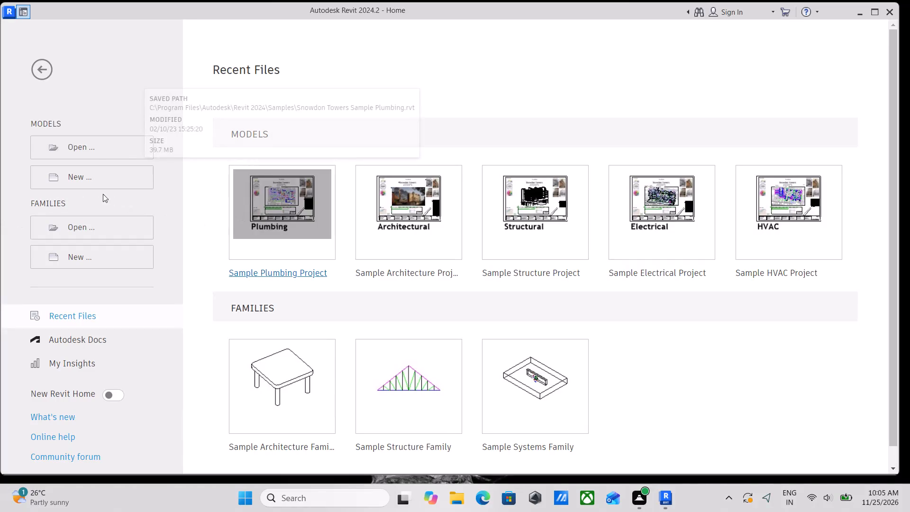
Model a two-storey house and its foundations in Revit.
Create a new project from the "default" template file.
{"action": "left_click", "coordinate": [95, 173]}
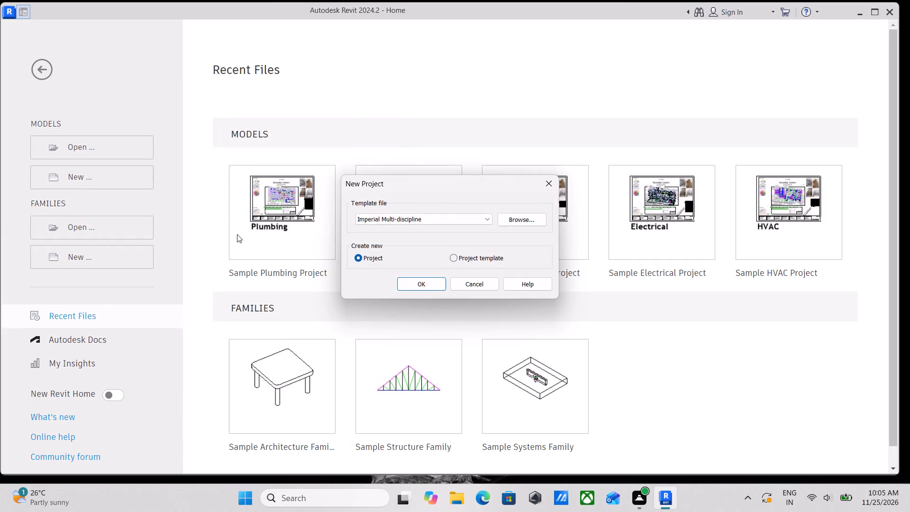
{"action": "left_click", "coordinate": [458, 222]}
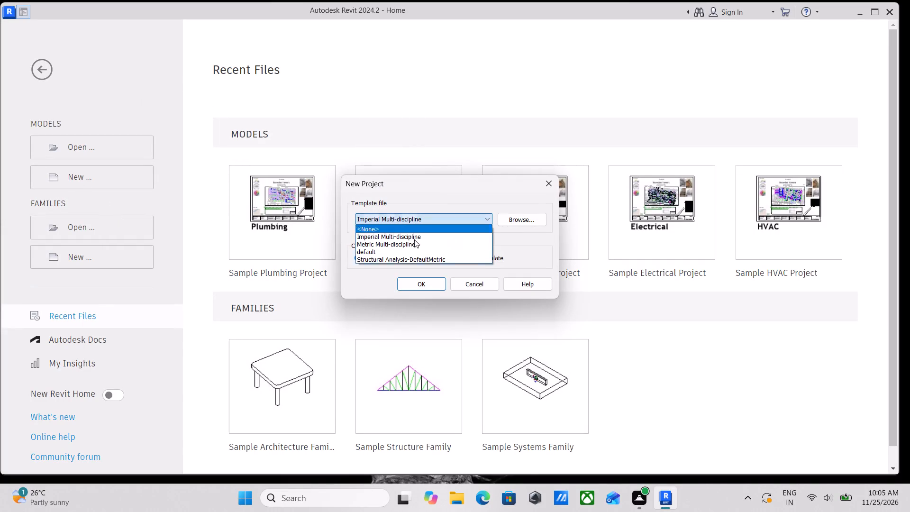
{"action": "left_click", "coordinate": [367, 251]}
{"action": "left_click", "coordinate": [423, 285]}
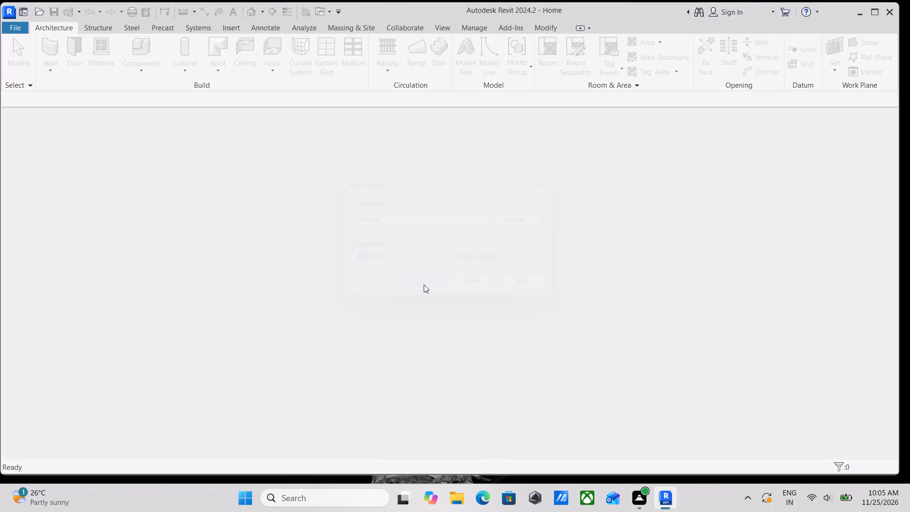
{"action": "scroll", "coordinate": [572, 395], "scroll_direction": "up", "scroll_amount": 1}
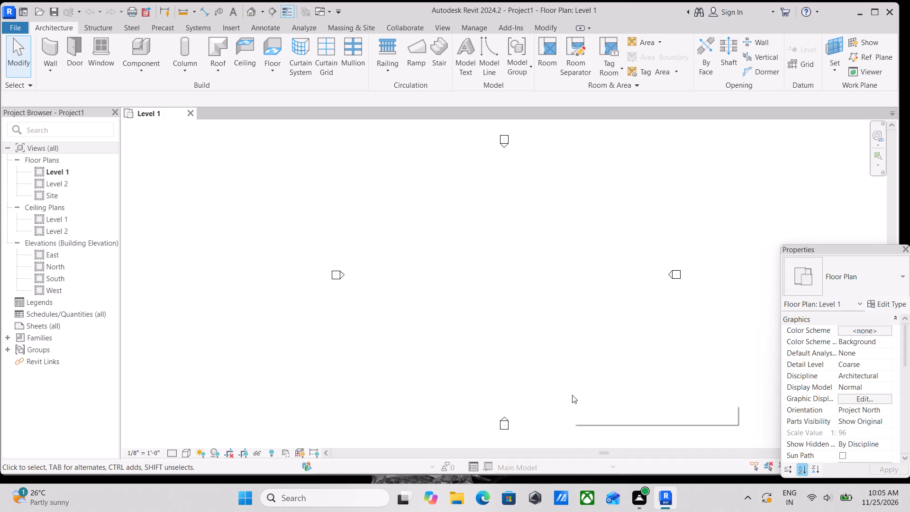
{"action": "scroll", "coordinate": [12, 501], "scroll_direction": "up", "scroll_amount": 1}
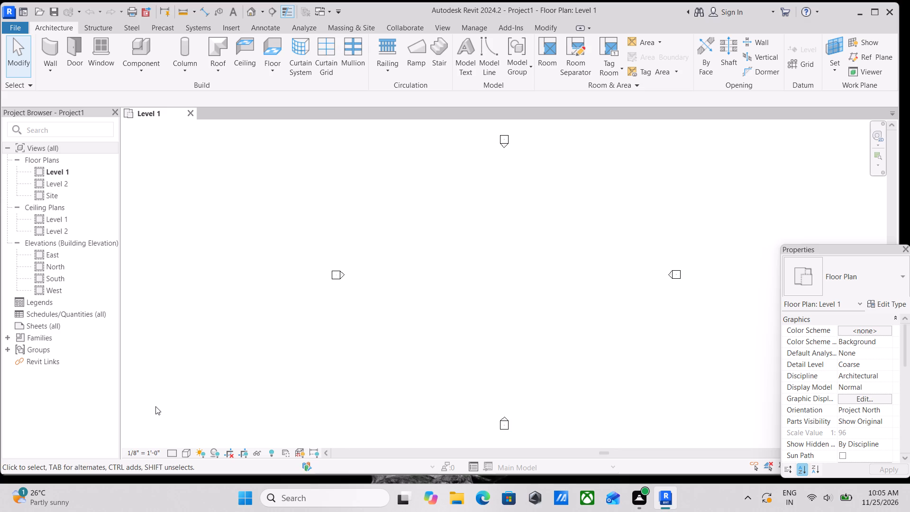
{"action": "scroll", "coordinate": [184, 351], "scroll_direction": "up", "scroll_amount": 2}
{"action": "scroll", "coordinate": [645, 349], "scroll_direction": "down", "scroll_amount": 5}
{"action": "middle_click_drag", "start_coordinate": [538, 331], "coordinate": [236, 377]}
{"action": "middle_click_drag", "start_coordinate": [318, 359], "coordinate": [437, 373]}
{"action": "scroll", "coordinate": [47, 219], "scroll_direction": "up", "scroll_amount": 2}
View the Level 2 floor plan and return to the Level 1 floor plan.
{"action": "double_click", "coordinate": [61, 183]}
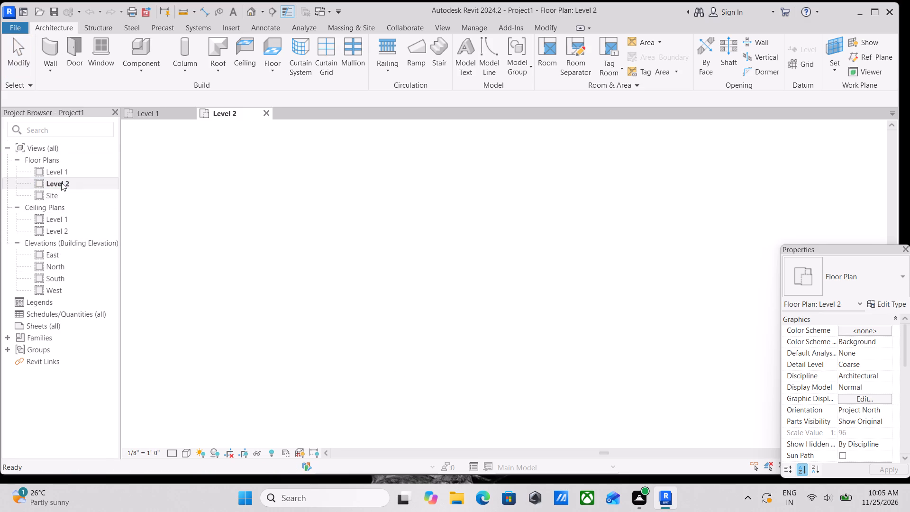
{"action": "double_click", "coordinate": [55, 169]}
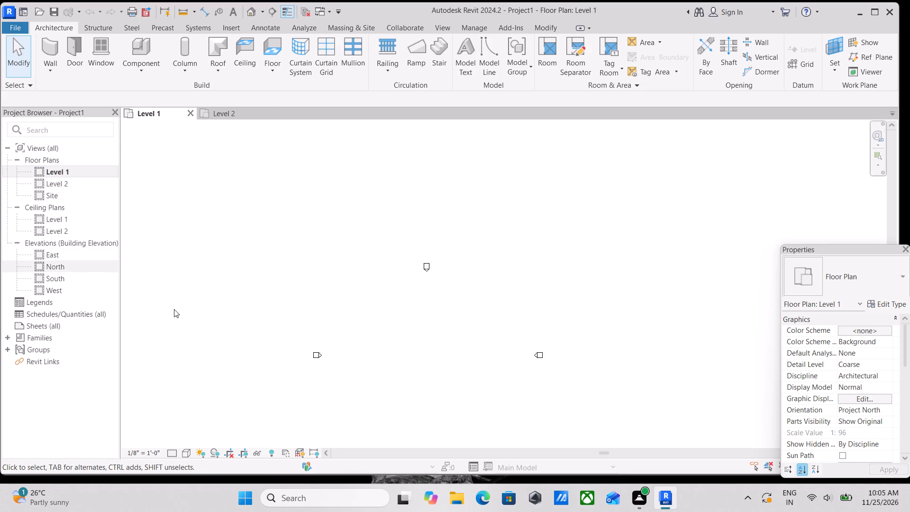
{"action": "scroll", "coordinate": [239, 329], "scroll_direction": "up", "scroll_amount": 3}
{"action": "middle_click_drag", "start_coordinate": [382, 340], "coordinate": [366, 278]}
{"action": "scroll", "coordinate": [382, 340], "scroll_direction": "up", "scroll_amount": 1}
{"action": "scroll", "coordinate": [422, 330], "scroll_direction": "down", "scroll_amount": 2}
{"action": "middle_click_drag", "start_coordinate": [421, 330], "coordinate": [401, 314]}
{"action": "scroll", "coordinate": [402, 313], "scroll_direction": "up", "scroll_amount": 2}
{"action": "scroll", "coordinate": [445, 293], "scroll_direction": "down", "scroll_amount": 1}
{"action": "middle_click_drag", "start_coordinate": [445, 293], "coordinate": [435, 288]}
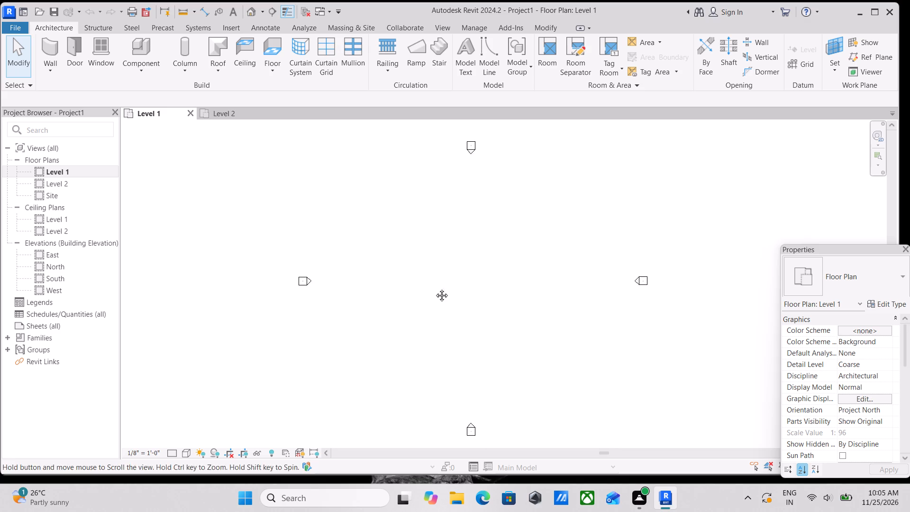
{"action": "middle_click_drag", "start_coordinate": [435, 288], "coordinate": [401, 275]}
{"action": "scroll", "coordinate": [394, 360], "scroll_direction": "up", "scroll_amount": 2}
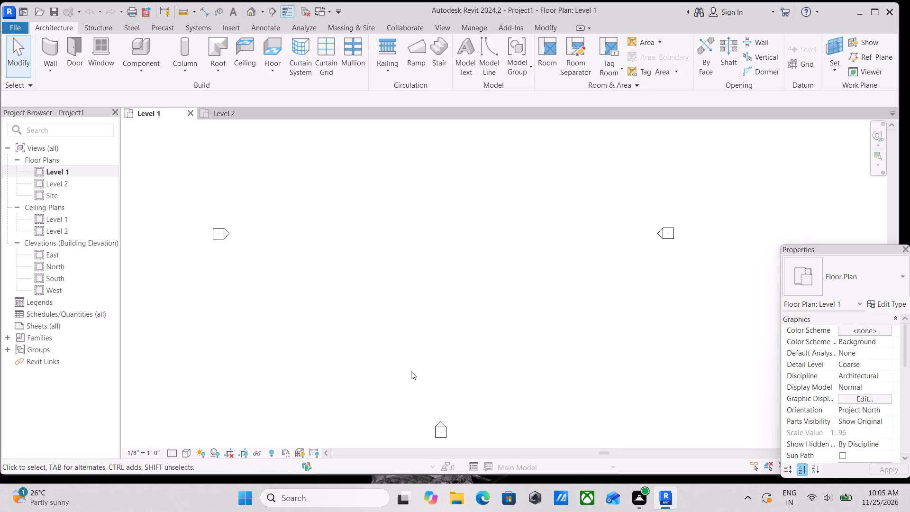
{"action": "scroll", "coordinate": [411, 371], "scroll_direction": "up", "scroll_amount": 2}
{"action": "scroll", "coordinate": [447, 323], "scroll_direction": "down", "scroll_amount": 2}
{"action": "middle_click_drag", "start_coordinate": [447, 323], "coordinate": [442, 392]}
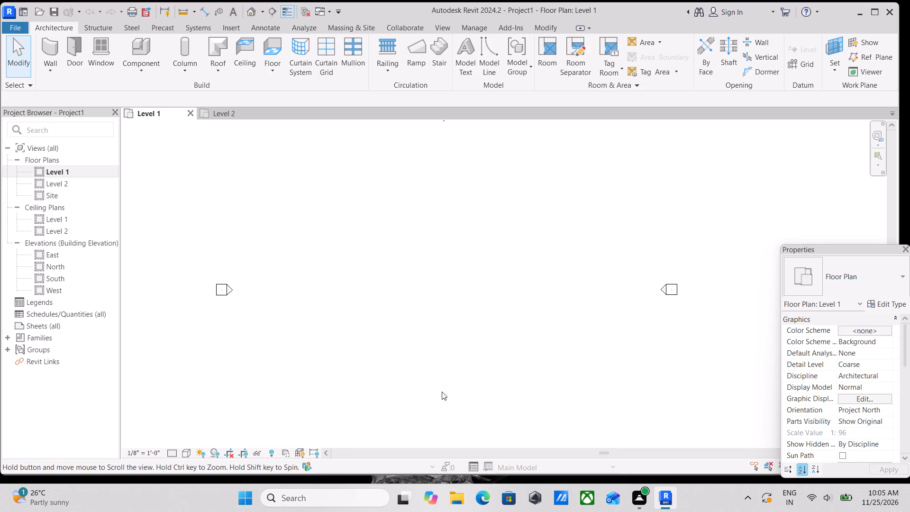
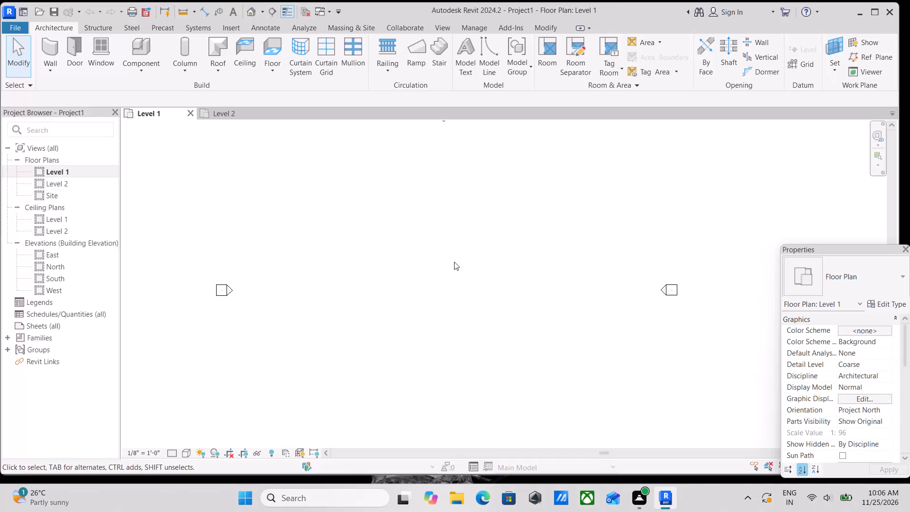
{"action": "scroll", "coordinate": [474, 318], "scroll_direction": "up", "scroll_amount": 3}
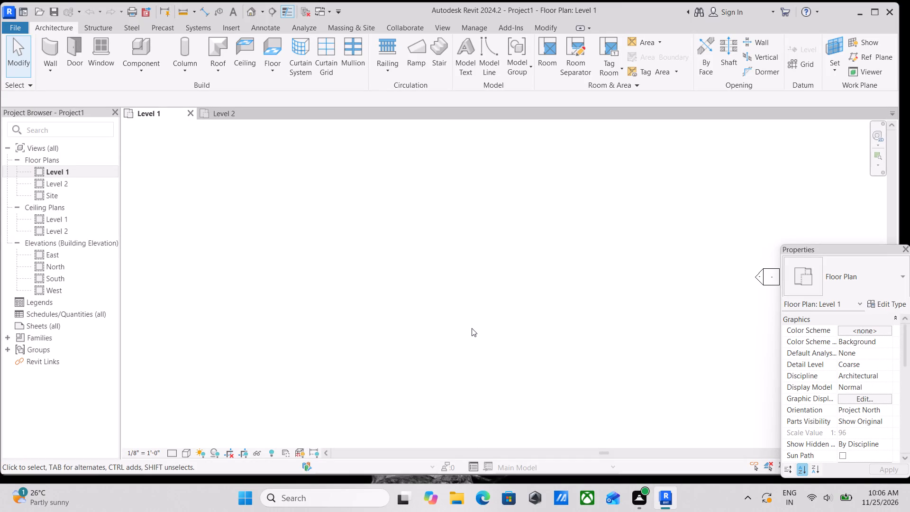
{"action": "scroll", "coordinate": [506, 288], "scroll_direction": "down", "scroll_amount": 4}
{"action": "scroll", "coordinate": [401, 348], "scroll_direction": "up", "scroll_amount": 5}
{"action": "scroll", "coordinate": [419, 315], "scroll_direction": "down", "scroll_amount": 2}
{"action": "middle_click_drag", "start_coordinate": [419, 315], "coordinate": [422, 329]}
Open the North elevation view and examine its existing level lines.
{"action": "double_click", "coordinate": [55, 265]}
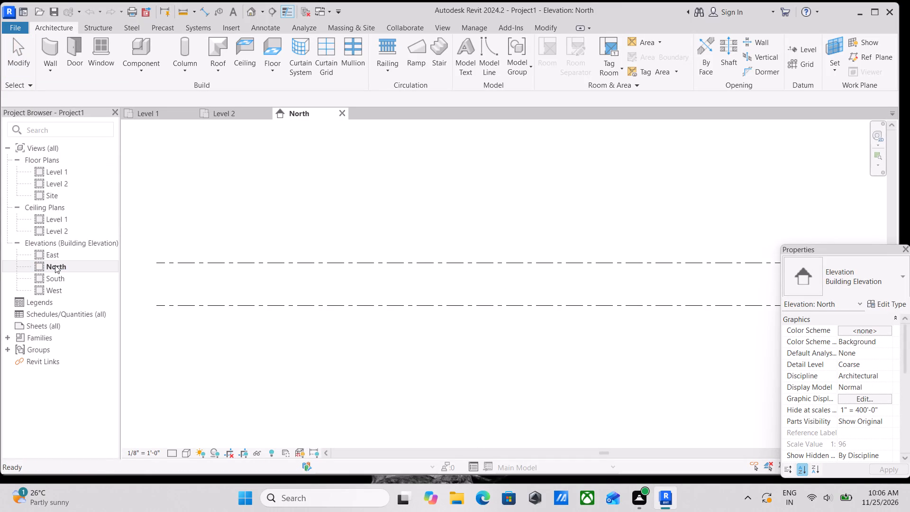
{"action": "scroll", "coordinate": [405, 245], "scroll_direction": "down", "scroll_amount": 1}
{"action": "middle_click_drag", "start_coordinate": [406, 245], "coordinate": [205, 268]}
{"action": "scroll", "coordinate": [404, 299], "scroll_direction": "up", "scroll_amount": 3}
{"action": "middle_click_drag", "start_coordinate": [488, 297], "coordinate": [539, 297]}
{"action": "scroll", "coordinate": [422, 323], "scroll_direction": "down", "scroll_amount": 1}
{"action": "middle_click_drag", "start_coordinate": [445, 323], "coordinate": [505, 328]}
{"action": "middle_click_drag", "start_coordinate": [517, 322], "coordinate": [499, 327]}
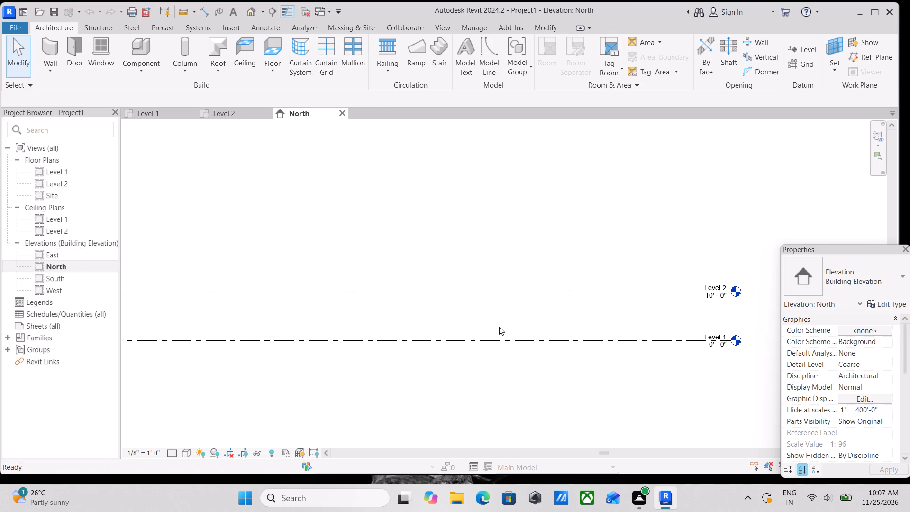
{"action": "middle_click_drag", "start_coordinate": [556, 318], "coordinate": [543, 329]}
{"action": "scroll", "coordinate": [501, 324], "scroll_direction": "up", "scroll_amount": 2}
{"action": "middle_click_drag", "start_coordinate": [376, 317], "coordinate": [419, 321]}
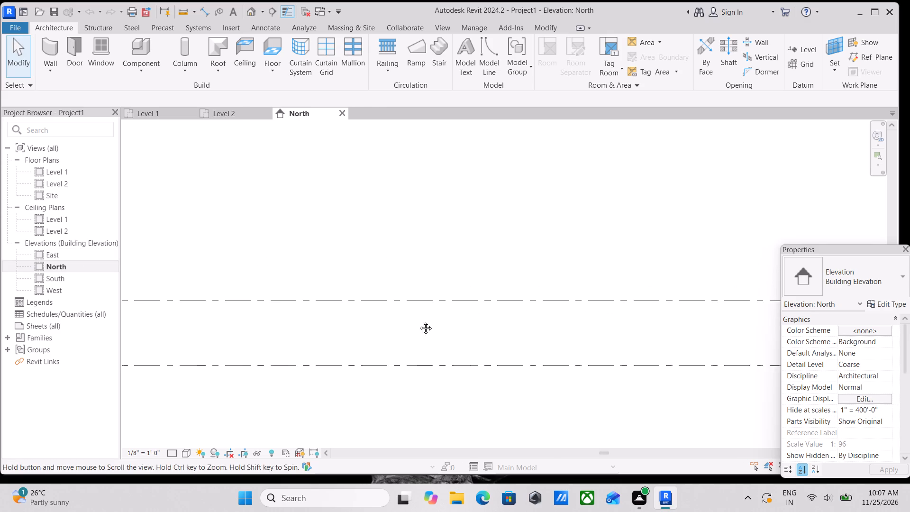
{"action": "middle_click_drag", "start_coordinate": [419, 321], "coordinate": [419, 320]}
{"action": "scroll", "coordinate": [470, 329], "scroll_direction": "down", "scroll_amount": 2}
{"action": "middle_click_drag", "start_coordinate": [483, 325], "coordinate": [539, 313]}
{"action": "middle_click_drag", "start_coordinate": [419, 325], "coordinate": [430, 323]}
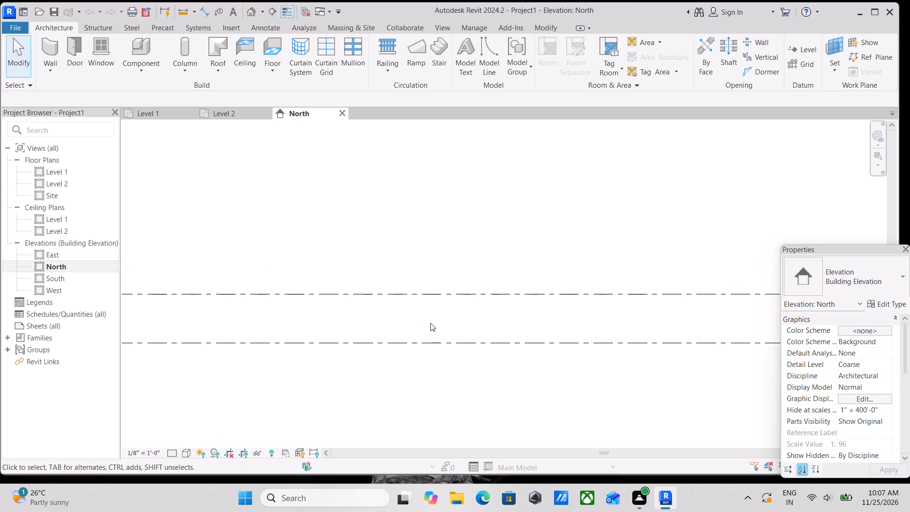
Add a new level 1' 0" above Level 1 using the Level command's Pick Lines option with an offset of 1'.
{"action": "type", "text": "ll"}
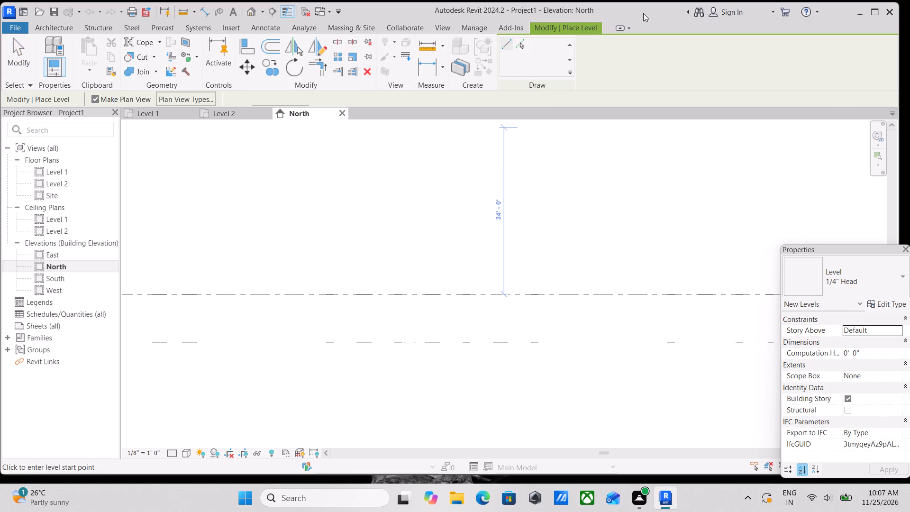
{"action": "left_click", "coordinate": [523, 48]}
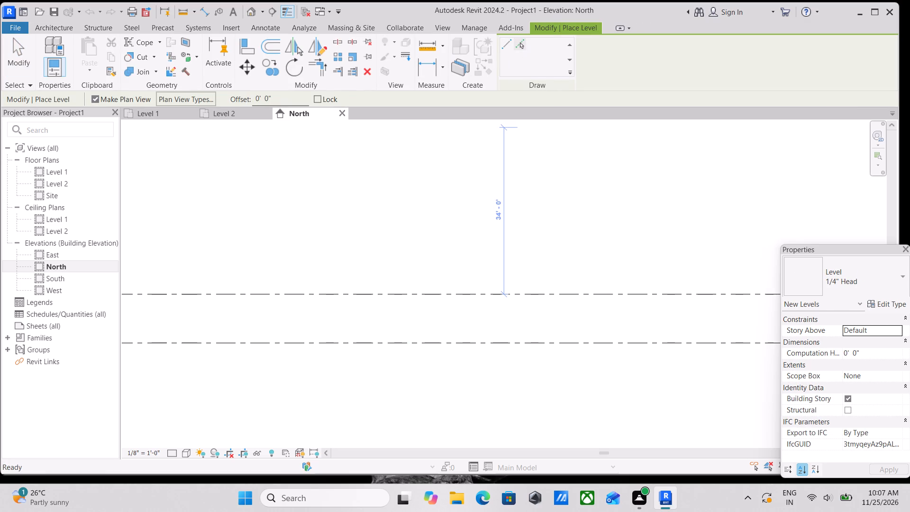
{"action": "left_click_drag", "start_coordinate": [275, 95], "coordinate": [195, 111]}
{"action": "type", "text": "1'"}
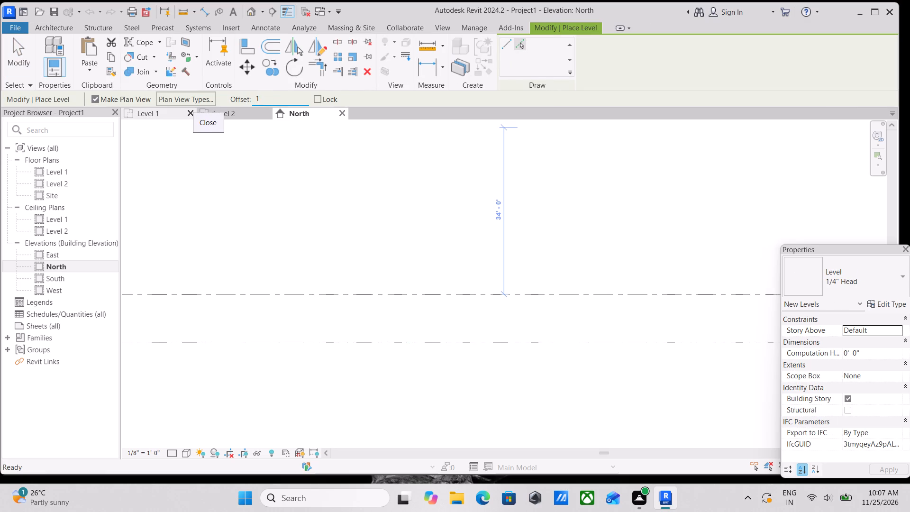
{"action": "key", "text": "Return"}
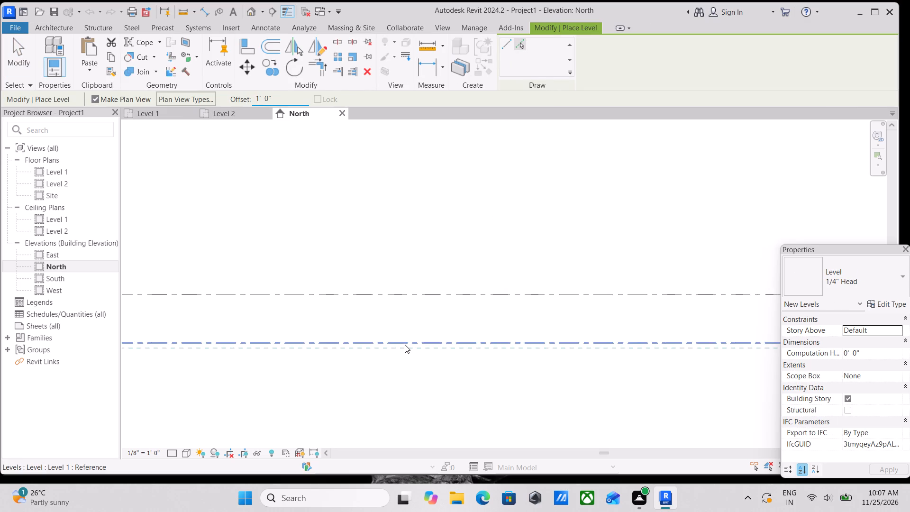
{"action": "left_click", "coordinate": [406, 340]}
{"action": "middle_click_drag", "start_coordinate": [427, 321], "coordinate": [256, 301]}
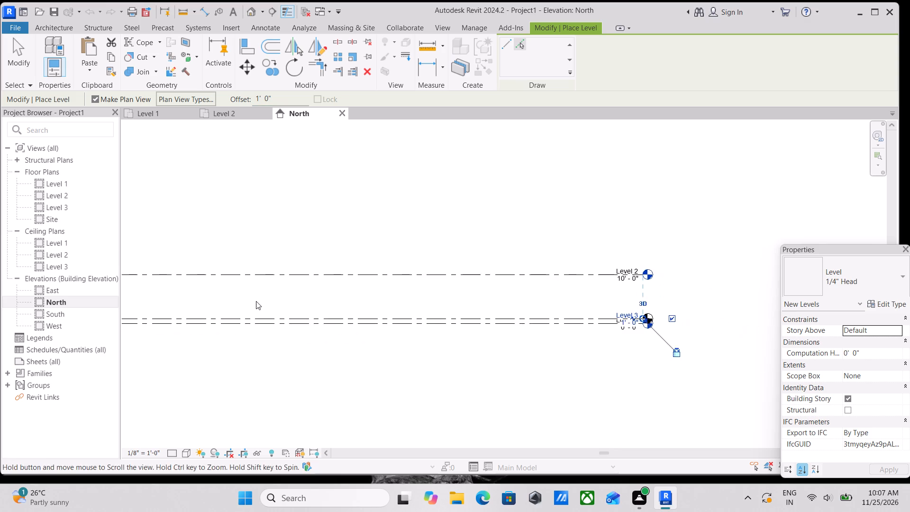
{"action": "key", "text": "Escape"}
{"action": "scroll", "coordinate": [564, 329], "scroll_direction": "up", "scroll_amount": 4}
{"action": "key", "text": "Escape"}
Examine the overlapping level heads of Level 1 and the new Level 3 in the North elevation.
{"action": "middle_click_drag", "start_coordinate": [610, 322], "coordinate": [514, 339]}
{"action": "scroll", "coordinate": [364, 343], "scroll_direction": "up", "scroll_amount": 1}
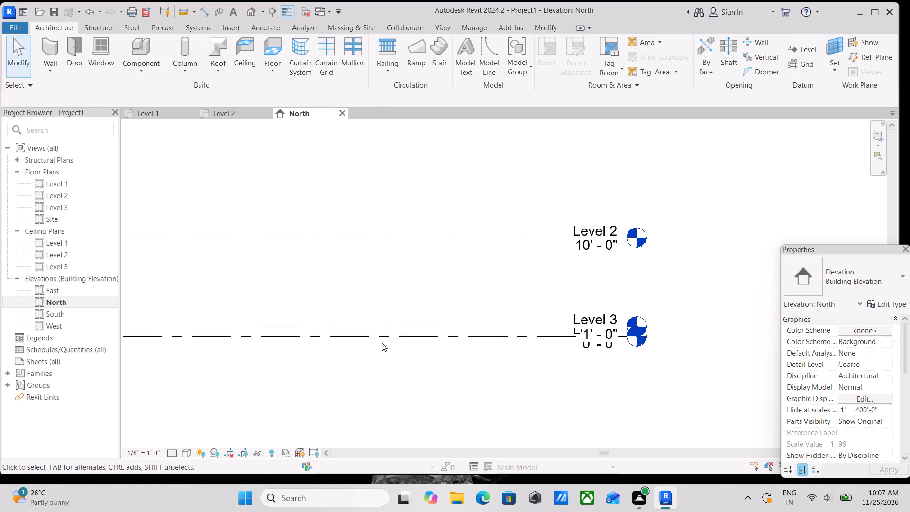
{"action": "middle_click_drag", "start_coordinate": [470, 355], "coordinate": [394, 410]}
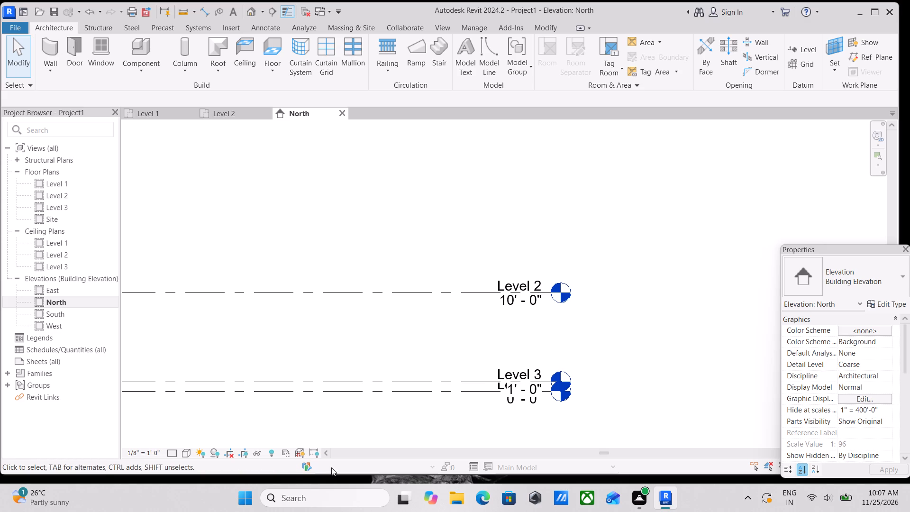
{"action": "scroll", "coordinate": [347, 366], "scroll_direction": "up", "scroll_amount": 3}
{"action": "middle_click_drag", "start_coordinate": [469, 377], "coordinate": [287, 346]}
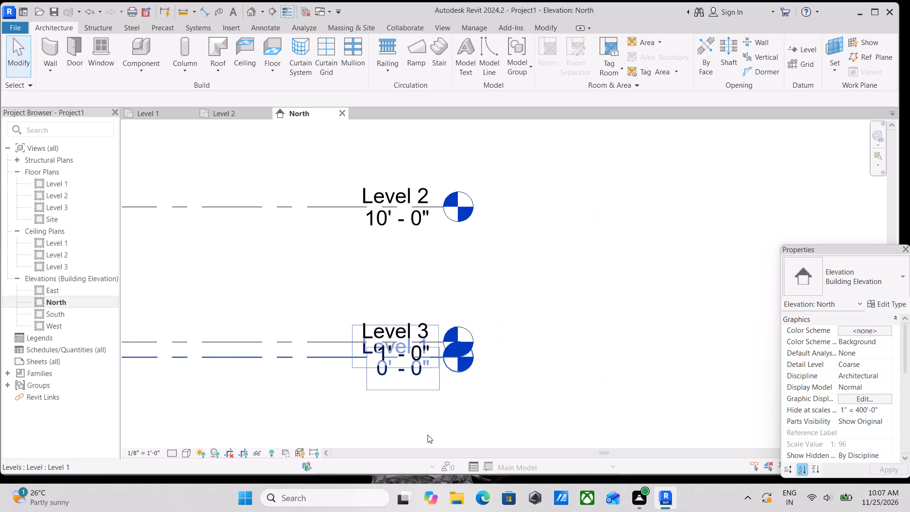
{"action": "scroll", "coordinate": [445, 458], "scroll_direction": "up", "scroll_amount": 4}
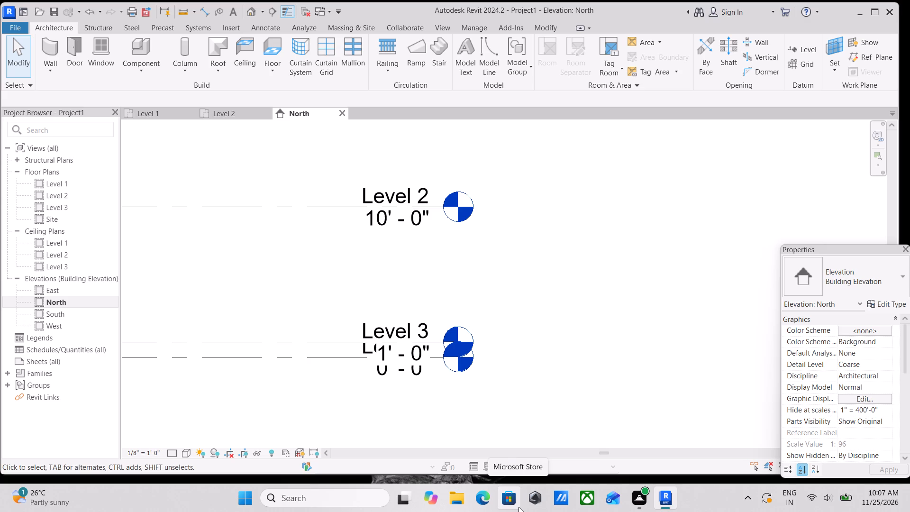
{"action": "scroll", "coordinate": [519, 507], "scroll_direction": "up", "scroll_amount": 3}
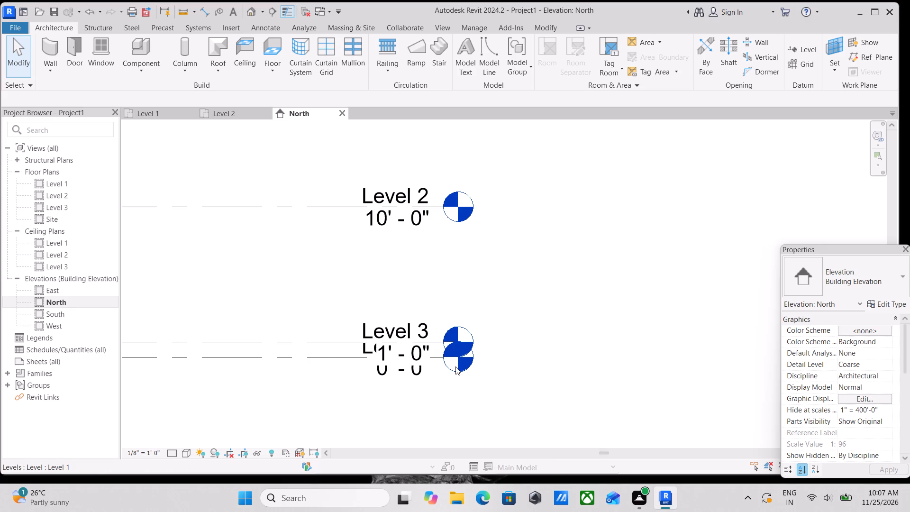
{"action": "scroll", "coordinate": [455, 366], "scroll_direction": "down", "scroll_amount": 3}
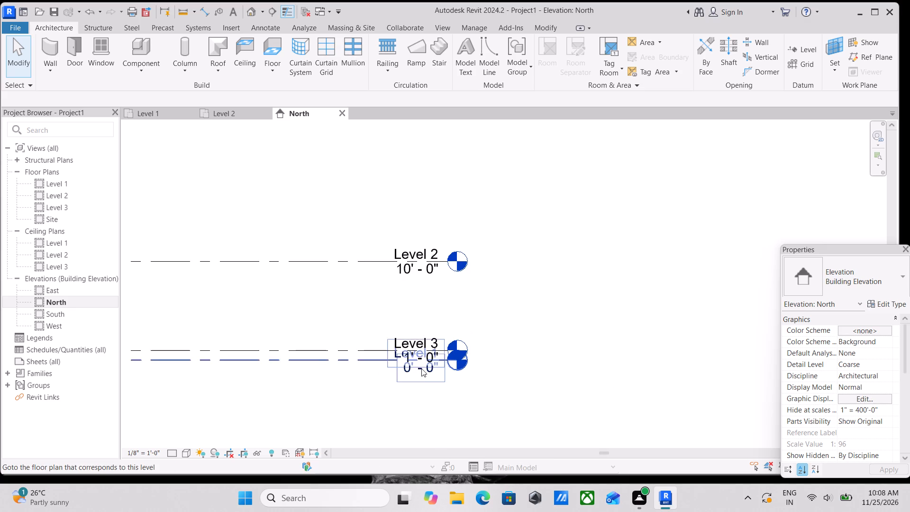
{"action": "scroll", "coordinate": [500, 374], "scroll_direction": "down", "scroll_amount": 4}
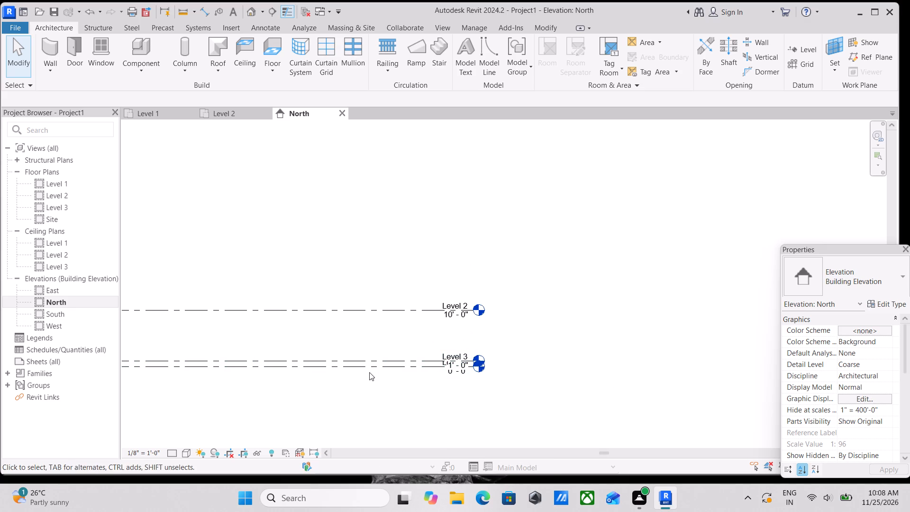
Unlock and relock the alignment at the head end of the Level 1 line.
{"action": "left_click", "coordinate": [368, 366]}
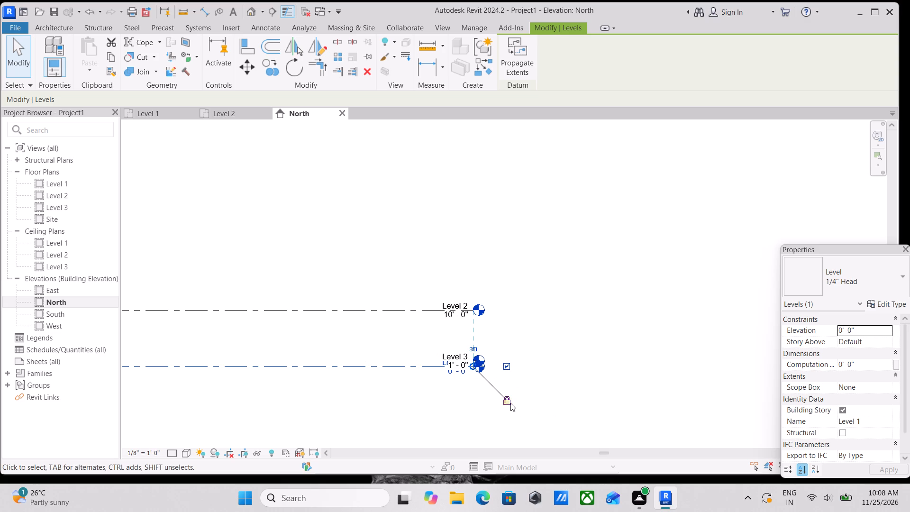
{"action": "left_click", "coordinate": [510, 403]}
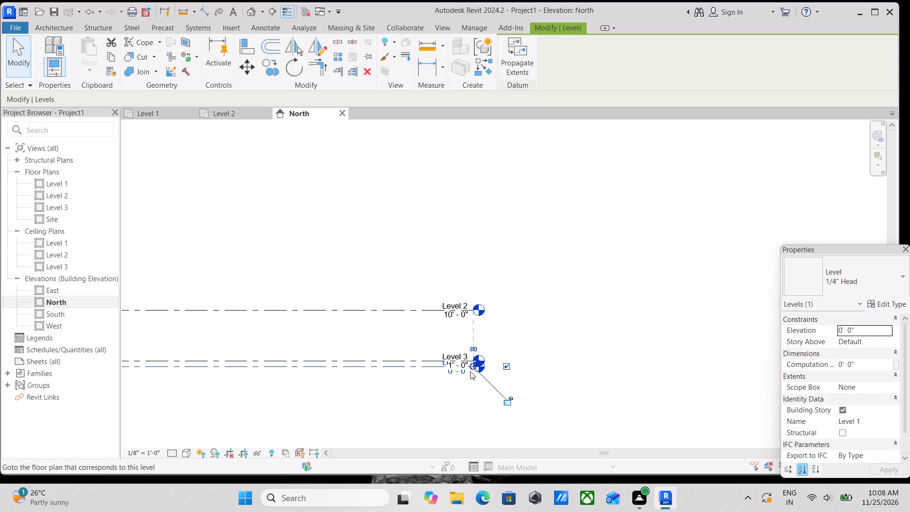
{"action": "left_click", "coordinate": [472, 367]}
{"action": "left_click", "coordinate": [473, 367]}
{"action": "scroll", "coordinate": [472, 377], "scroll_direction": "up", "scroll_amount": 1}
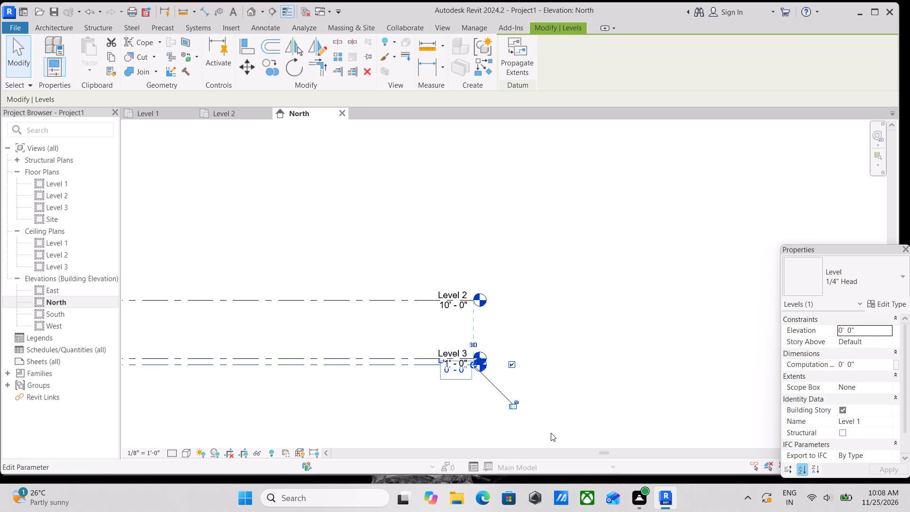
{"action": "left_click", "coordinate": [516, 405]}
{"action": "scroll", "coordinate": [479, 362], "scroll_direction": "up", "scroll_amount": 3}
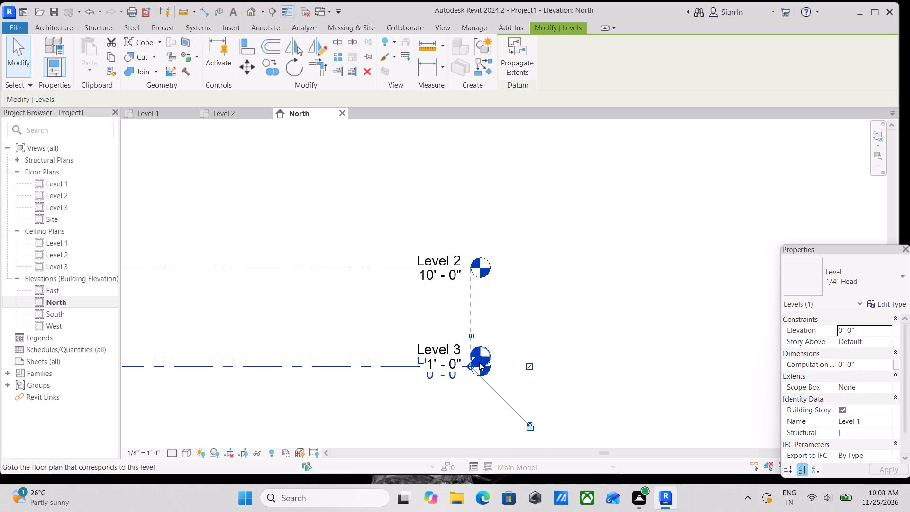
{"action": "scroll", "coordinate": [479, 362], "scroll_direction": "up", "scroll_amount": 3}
Unlock the head end of the Level 3 line and extend it past the other level heads, clear of Level 1's label.
{"action": "left_click", "coordinate": [329, 354]}
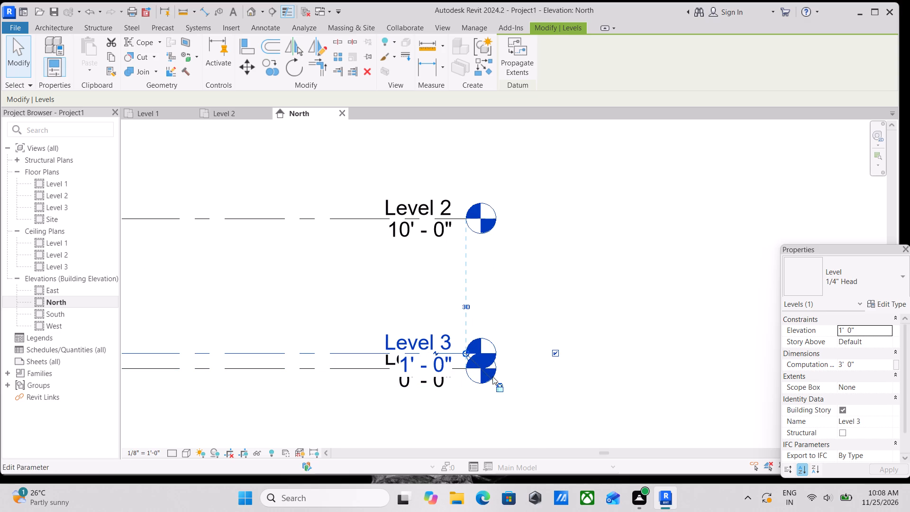
{"action": "left_click", "coordinate": [503, 388]}
{"action": "left_click_drag", "start_coordinate": [468, 352], "coordinate": [725, 354]}
{"action": "middle_click_drag", "start_coordinate": [507, 363], "coordinate": [315, 364]}
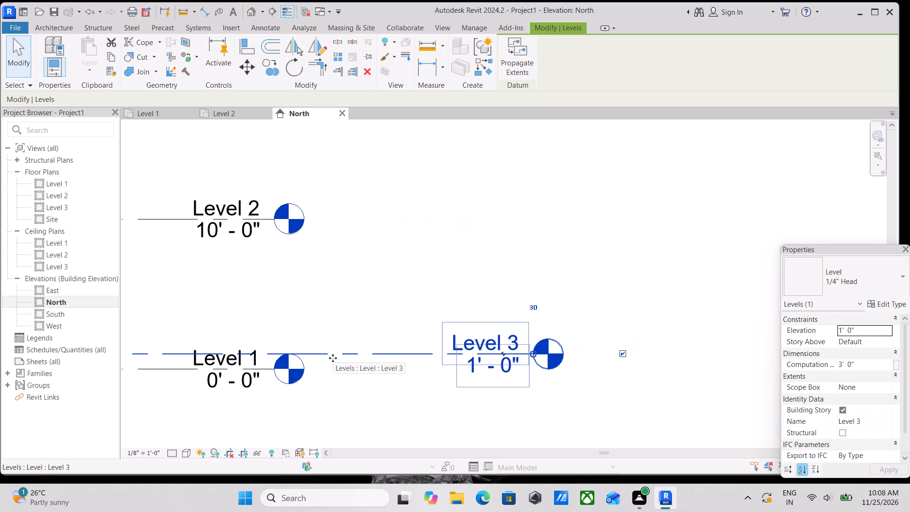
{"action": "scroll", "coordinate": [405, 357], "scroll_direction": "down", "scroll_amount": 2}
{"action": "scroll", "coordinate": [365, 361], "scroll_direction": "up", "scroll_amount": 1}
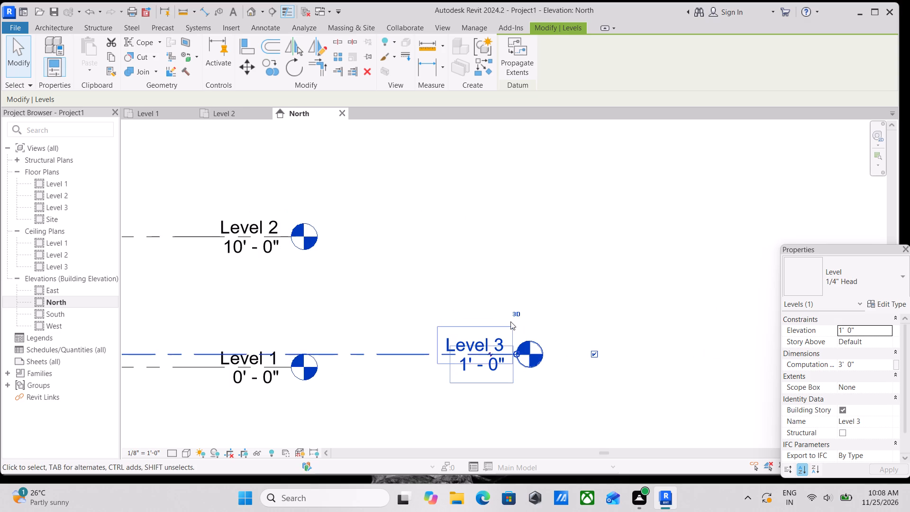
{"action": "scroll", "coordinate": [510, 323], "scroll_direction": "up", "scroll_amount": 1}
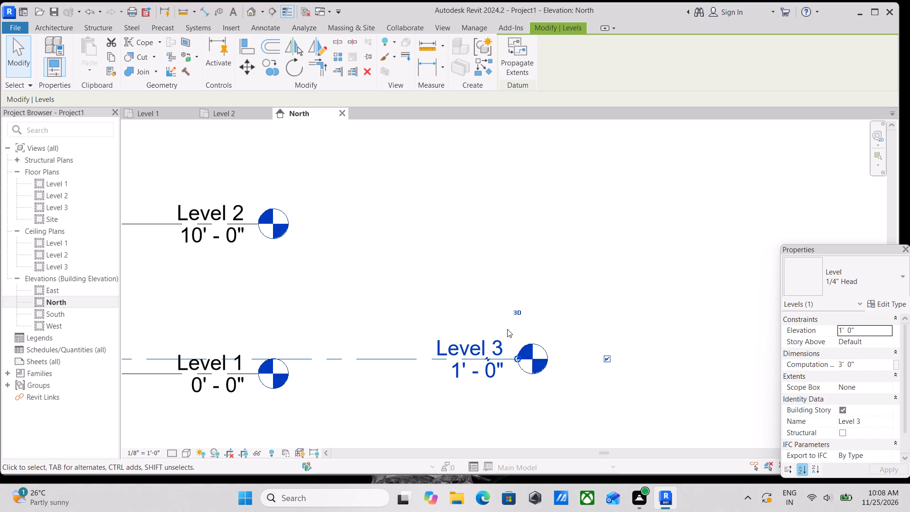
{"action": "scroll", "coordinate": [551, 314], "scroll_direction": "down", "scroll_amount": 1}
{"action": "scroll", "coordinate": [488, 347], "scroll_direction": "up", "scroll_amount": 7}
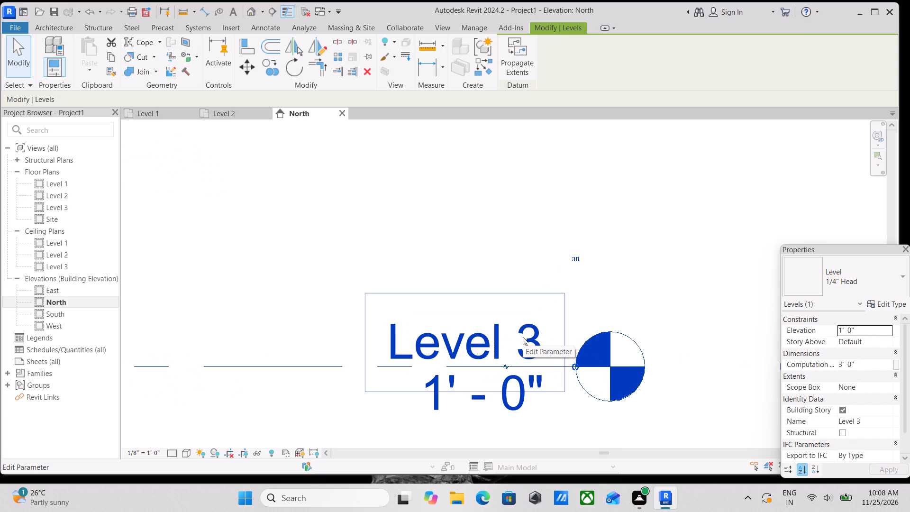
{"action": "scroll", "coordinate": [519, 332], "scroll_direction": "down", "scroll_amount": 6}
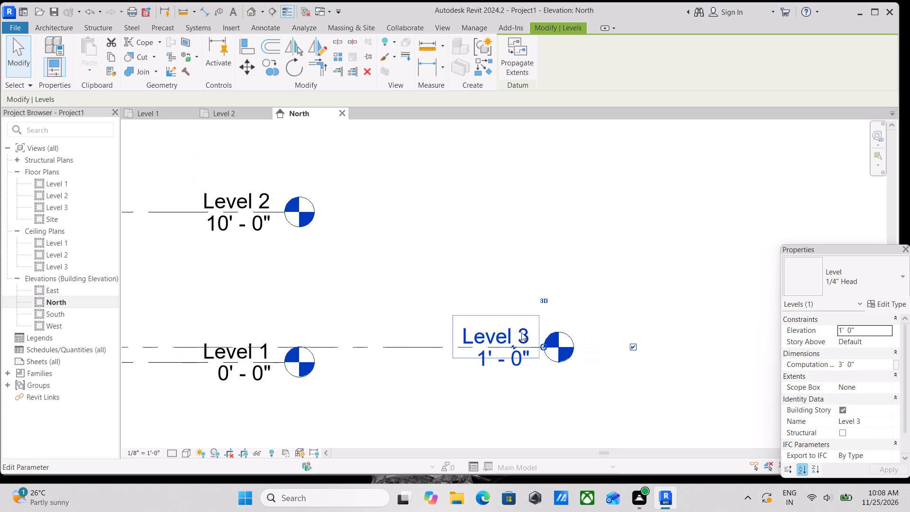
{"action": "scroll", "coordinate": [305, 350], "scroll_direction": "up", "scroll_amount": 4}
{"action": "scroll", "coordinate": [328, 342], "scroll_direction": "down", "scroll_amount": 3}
Rename Level 3, at elevation 1' 0", as GROUND FLR and rename its corresponding views as well.
{"action": "middle_click_drag", "start_coordinate": [365, 346], "coordinate": [502, 340]}
{"action": "middle_click_drag", "start_coordinate": [361, 350], "coordinate": [405, 344]}
{"action": "middle_click_drag", "start_coordinate": [559, 325], "coordinate": [423, 332]}
{"action": "double_click", "coordinate": [604, 326]}
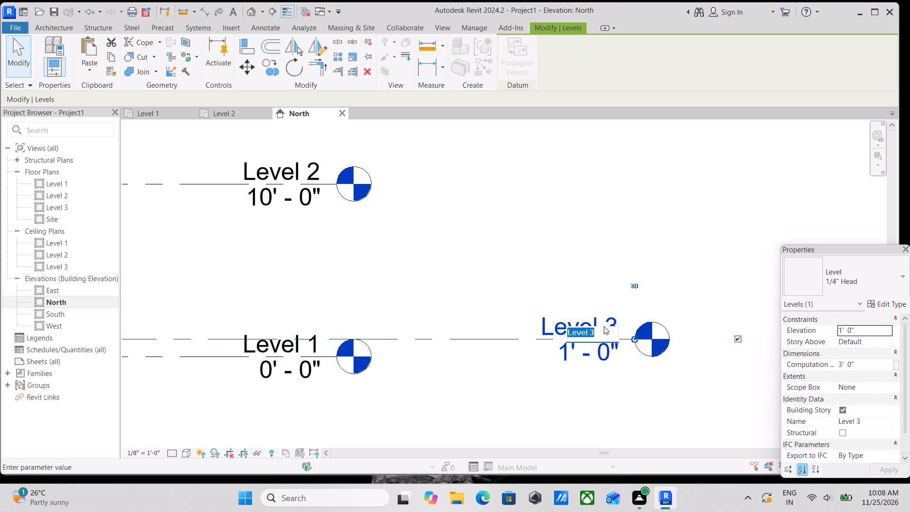
{"action": "scroll", "coordinate": [604, 326], "scroll_direction": "up", "scroll_amount": 1}
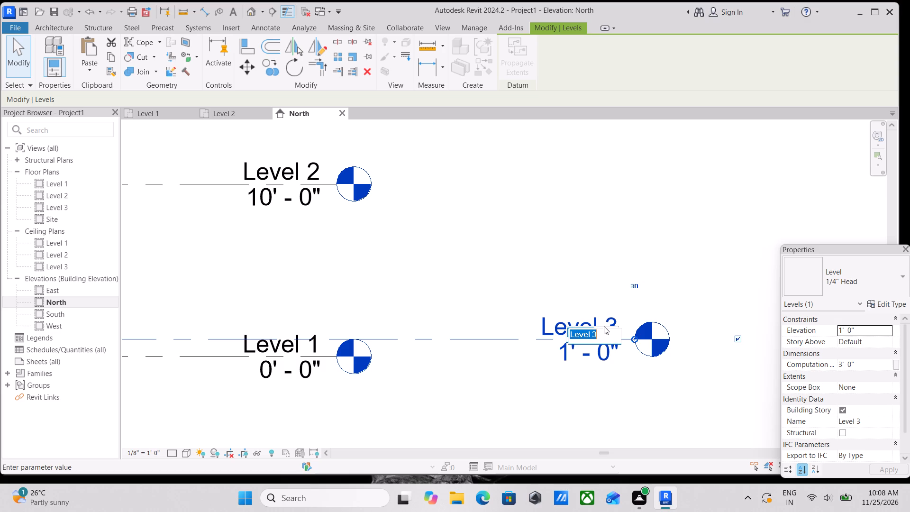
{"action": "scroll", "coordinate": [604, 326], "scroll_direction": "down", "scroll_amount": 1}
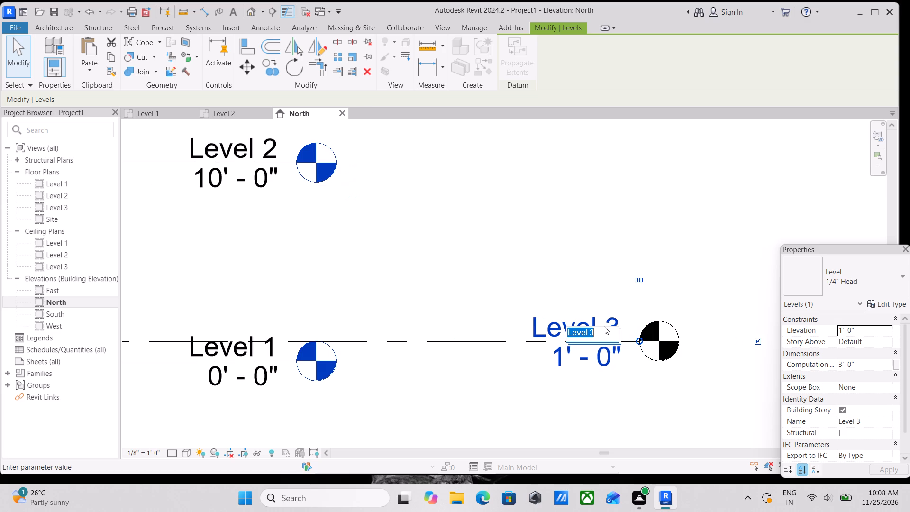
{"action": "scroll", "coordinate": [604, 326], "scroll_direction": "up", "scroll_amount": 1}
{"action": "scroll", "coordinate": [604, 326], "scroll_direction": "down", "scroll_amount": 1}
{"action": "scroll", "coordinate": [604, 326], "scroll_direction": "up", "scroll_amount": 1}
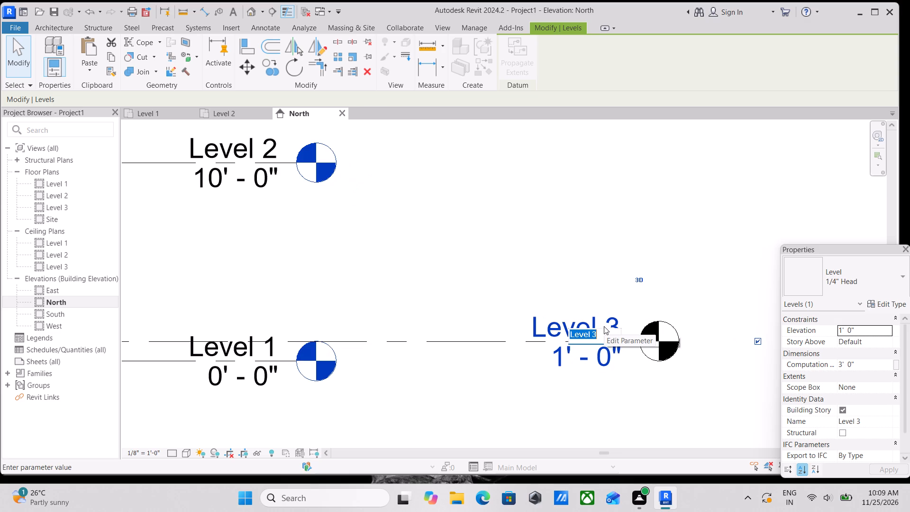
{"action": "scroll", "coordinate": [604, 326], "scroll_direction": "down", "scroll_amount": 2}
{"action": "scroll", "coordinate": [604, 326], "scroll_direction": "up", "scroll_amount": 2}
{"action": "type", "text": "ground"}
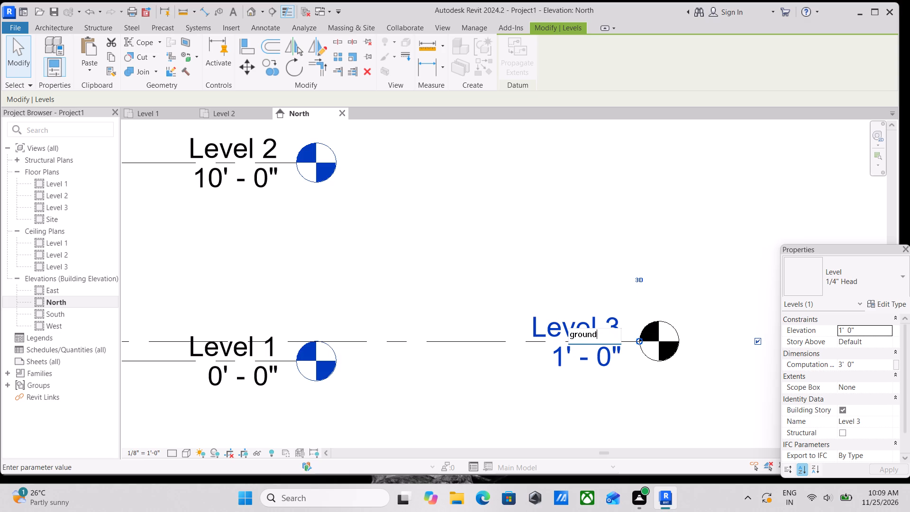
{"action": "key", "text": "BackSpace"}
{"action": "key", "text": "BackSpace"}
{"action": "key", "text": "BackSpace"}
{"action": "key", "text": "BackSpace"}
{"action": "key", "text": "BackSpace"}
{"action": "key", "text": "BackSpace"}
{"action": "type", "text": "GR"}
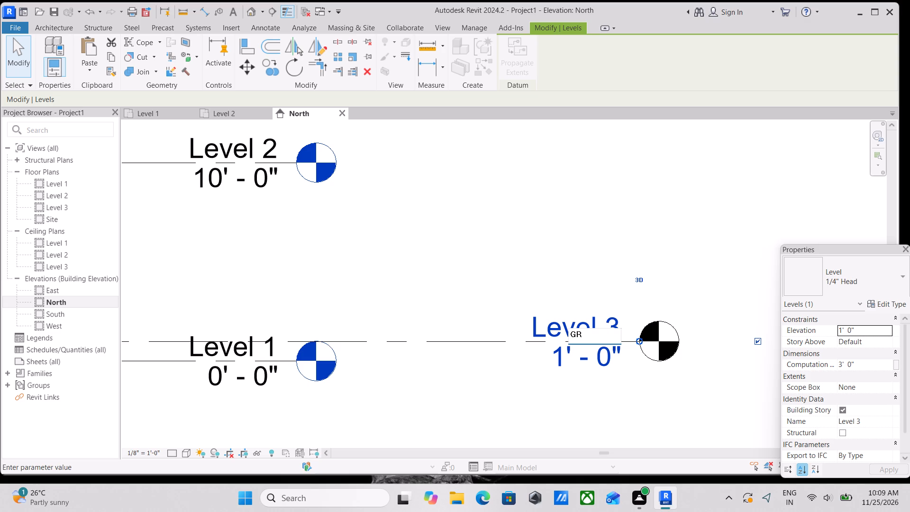
{"action": "type", "text": "OUND"}
{"action": "key", "text": "space"}
{"action": "type", "text": "FLR"}
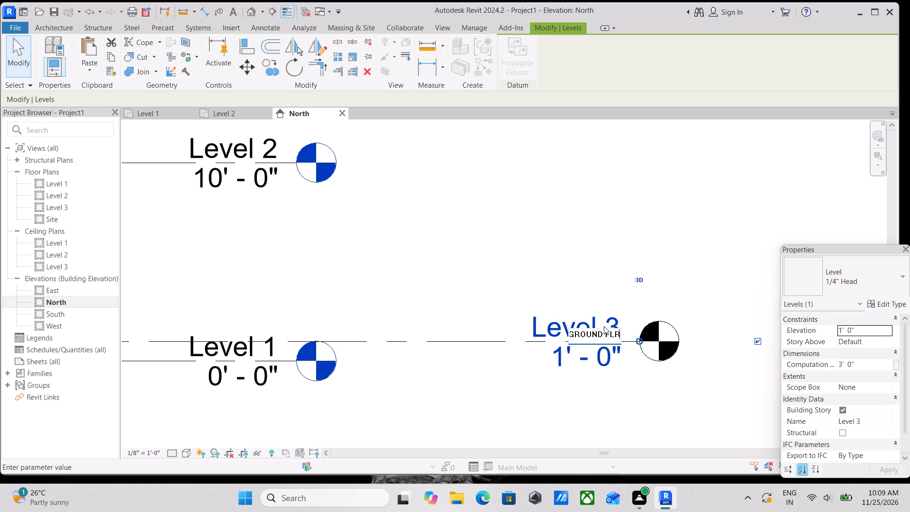
{"action": "key", "text": "Return"}
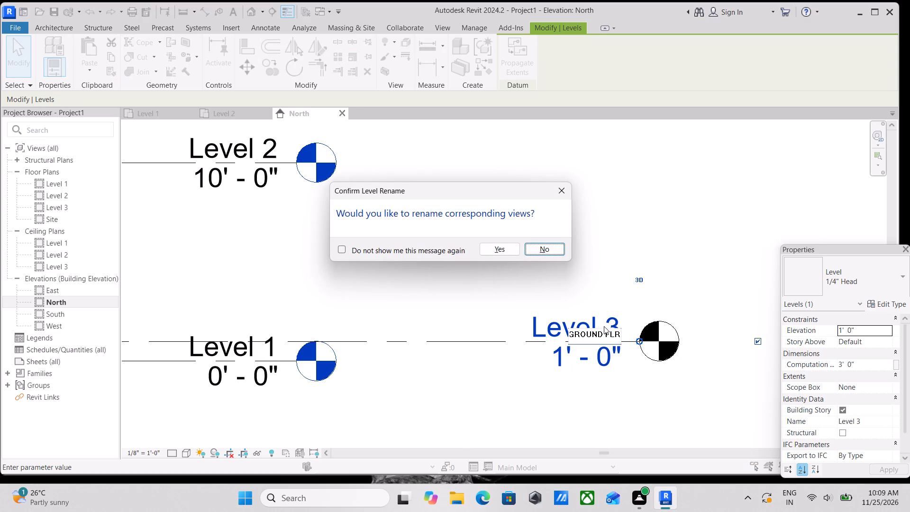
{"action": "left_click", "coordinate": [505, 247]}
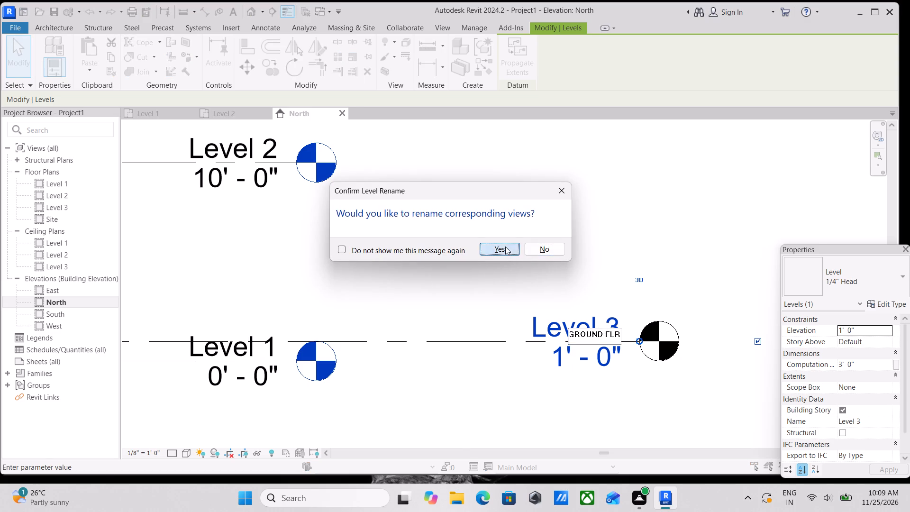
Rename Level 1 as GROUND LEVEL and rename its corresponding views to match.
{"action": "middle_click_drag", "start_coordinate": [279, 371], "coordinate": [420, 341]}
{"action": "scroll", "coordinate": [366, 288], "scroll_direction": "up", "scroll_amount": 3}
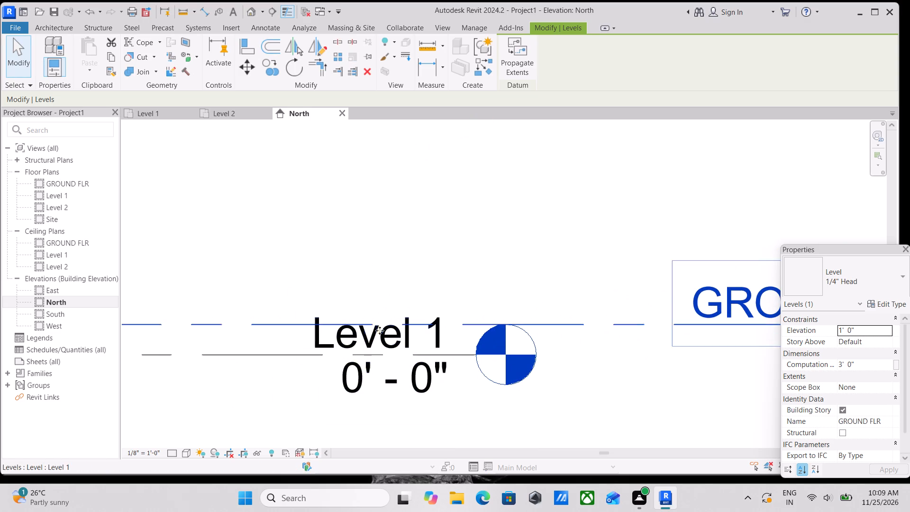
{"action": "double_click", "coordinate": [441, 337]}
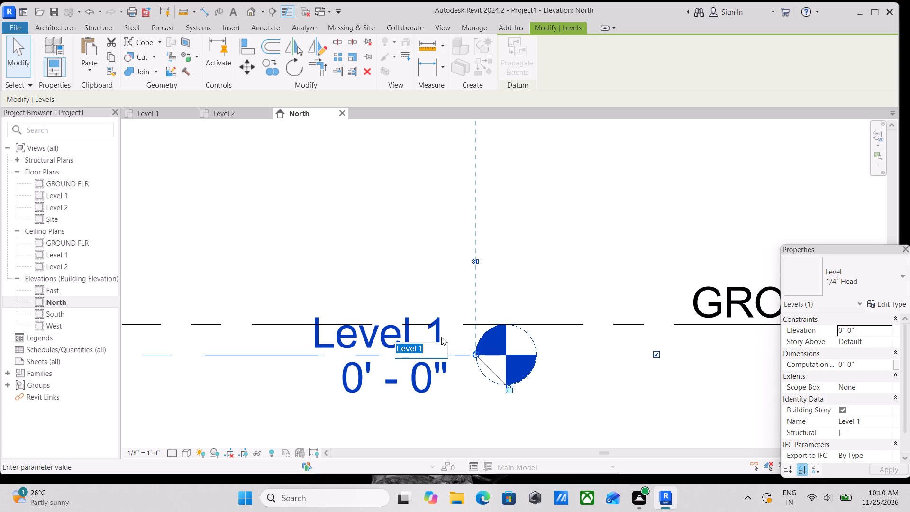
{"action": "scroll", "coordinate": [392, 350], "scroll_direction": "up", "scroll_amount": 4}
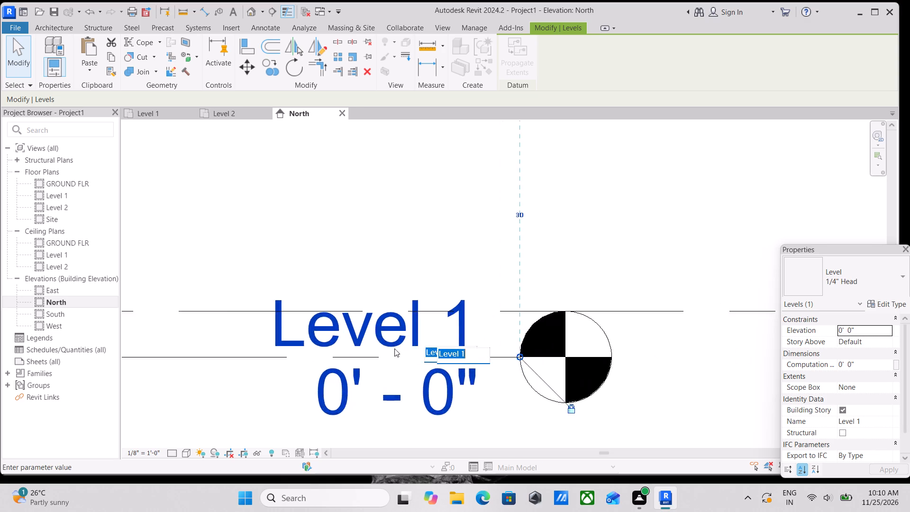
{"action": "scroll", "coordinate": [410, 344], "scroll_direction": "down", "scroll_amount": 4}
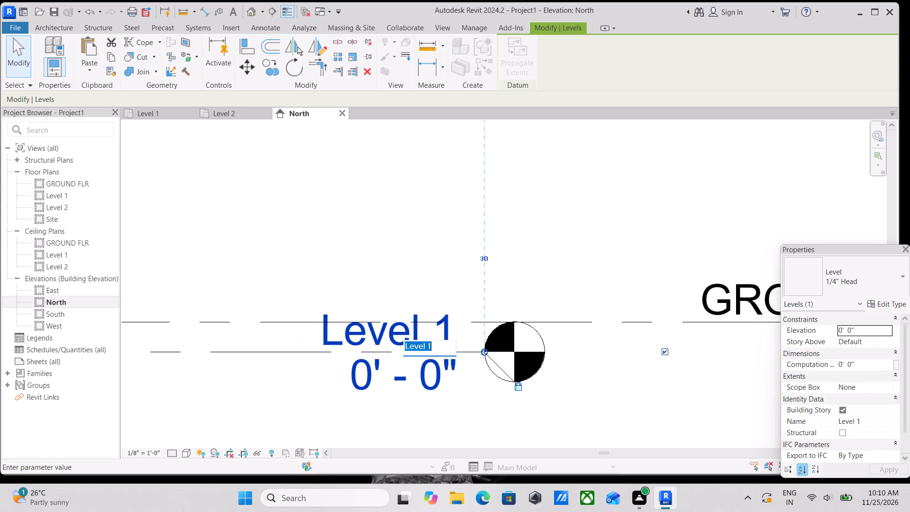
{"action": "type", "text": "GROUND"}
{"action": "key", "text": "space"}
{"action": "type", "text": "LE"}
{"action": "type", "text": "VE"}
{"action": "key", "text": "l"}
{"action": "key", "text": "Return"}
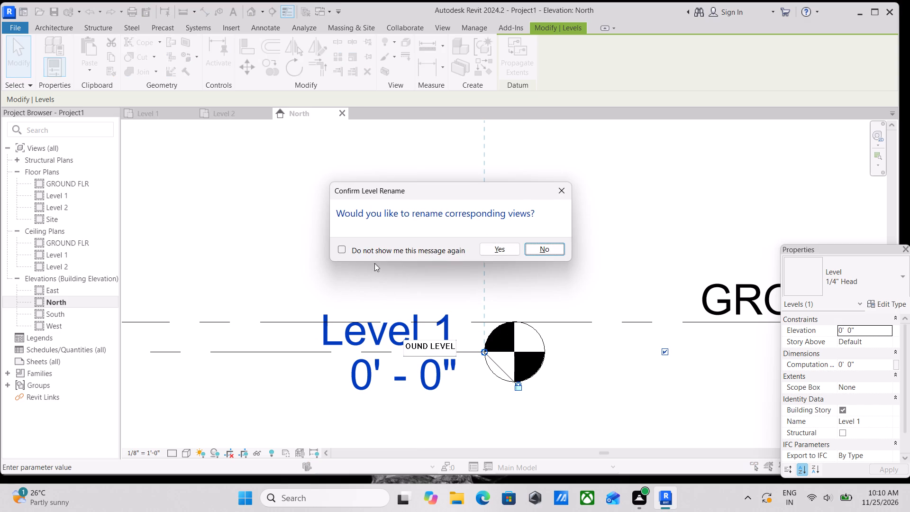
{"action": "left_click", "coordinate": [501, 246]}
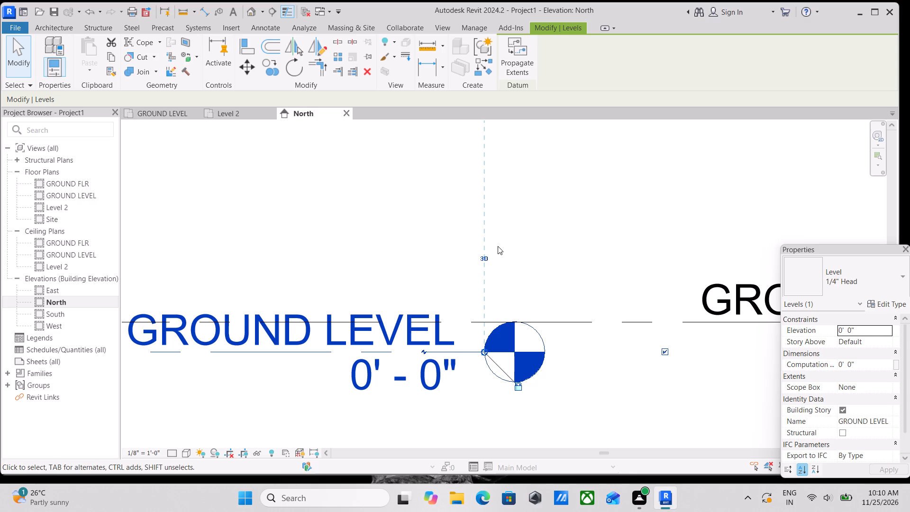
Rename Level 2 as FIRST FLR and rename its corresponding views to match.
{"action": "scroll", "coordinate": [498, 246], "scroll_direction": "up", "scroll_amount": 1}
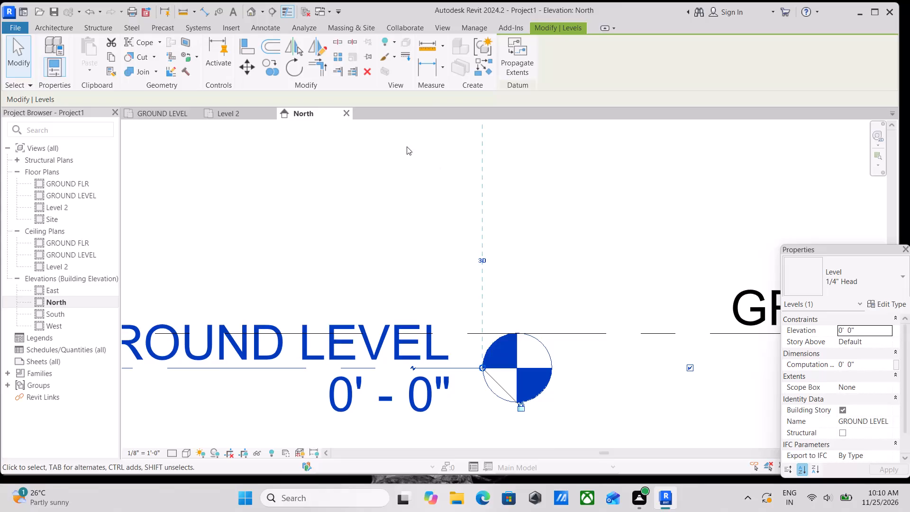
{"action": "scroll", "coordinate": [329, 132], "scroll_direction": "up", "scroll_amount": 1}
{"action": "scroll", "coordinate": [436, 351], "scroll_direction": "down", "scroll_amount": 6}
{"action": "middle_click_drag", "start_coordinate": [192, 236], "coordinate": [291, 180]}
{"action": "scroll", "coordinate": [311, 219], "scroll_direction": "down", "scroll_amount": 3}
{"action": "middle_click_drag", "start_coordinate": [313, 220], "coordinate": [357, 306]}
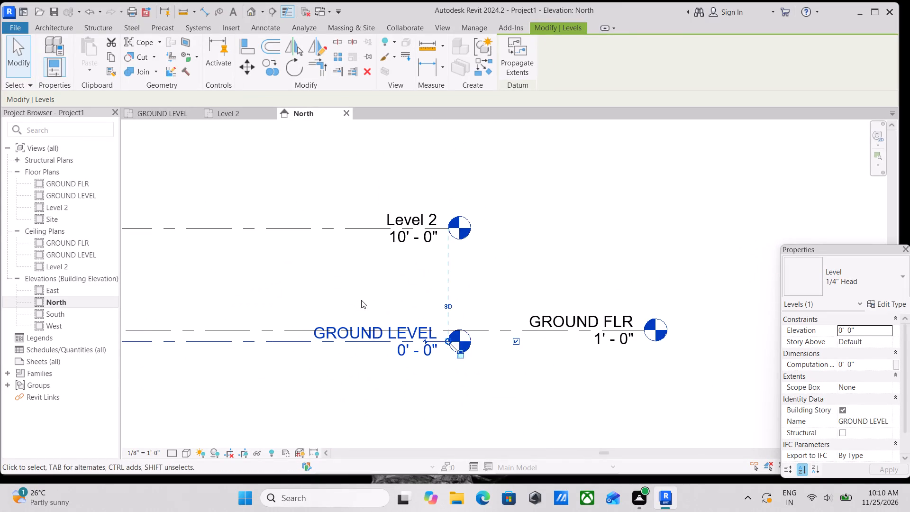
{"action": "scroll", "coordinate": [446, 202], "scroll_direction": "up", "scroll_amount": 1}
{"action": "scroll", "coordinate": [332, 241], "scroll_direction": "down", "scroll_amount": 3}
{"action": "middle_click_drag", "start_coordinate": [364, 240], "coordinate": [512, 231]}
{"action": "middle_click_drag", "start_coordinate": [380, 238], "coordinate": [453, 267]}
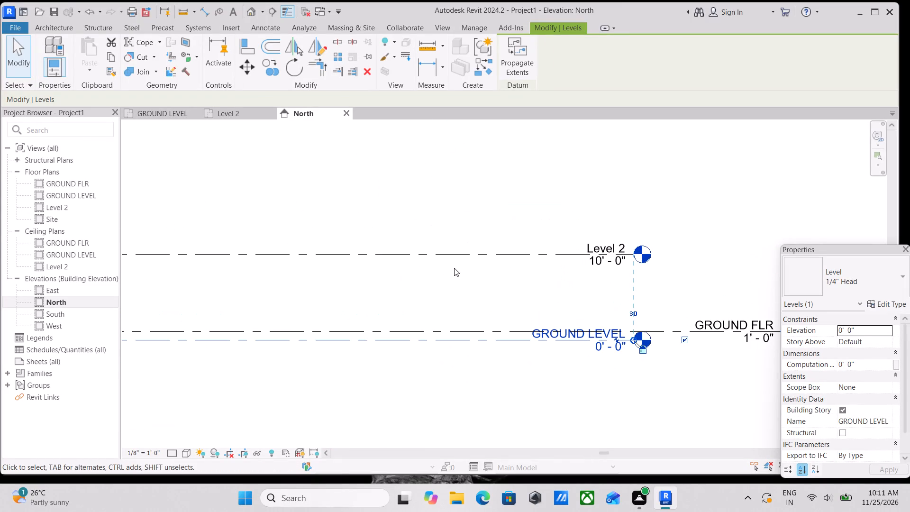
{"action": "scroll", "coordinate": [452, 276], "scroll_direction": "up", "scroll_amount": 1}
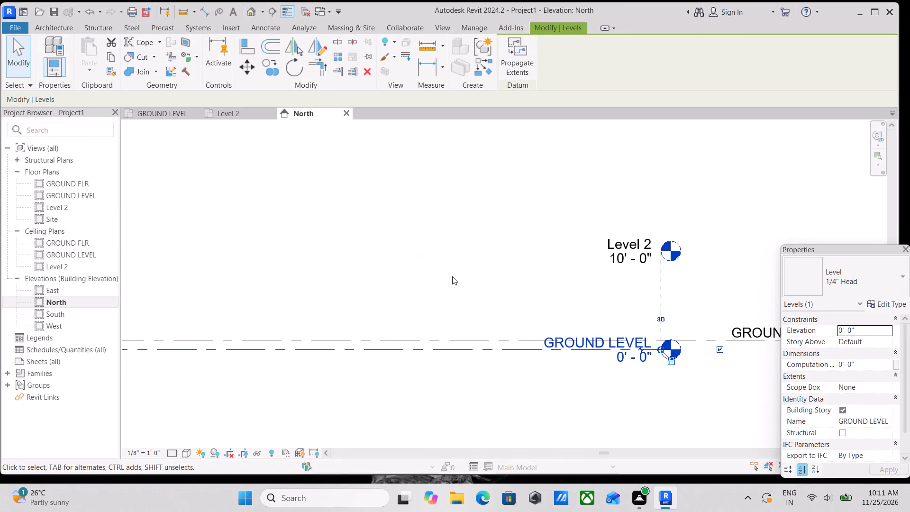
{"action": "scroll", "coordinate": [452, 276], "scroll_direction": "up", "scroll_amount": 2}
{"action": "scroll", "coordinate": [452, 276], "scroll_direction": "down", "scroll_amount": 3}
{"action": "middle_click_drag", "start_coordinate": [460, 273], "coordinate": [396, 268]}
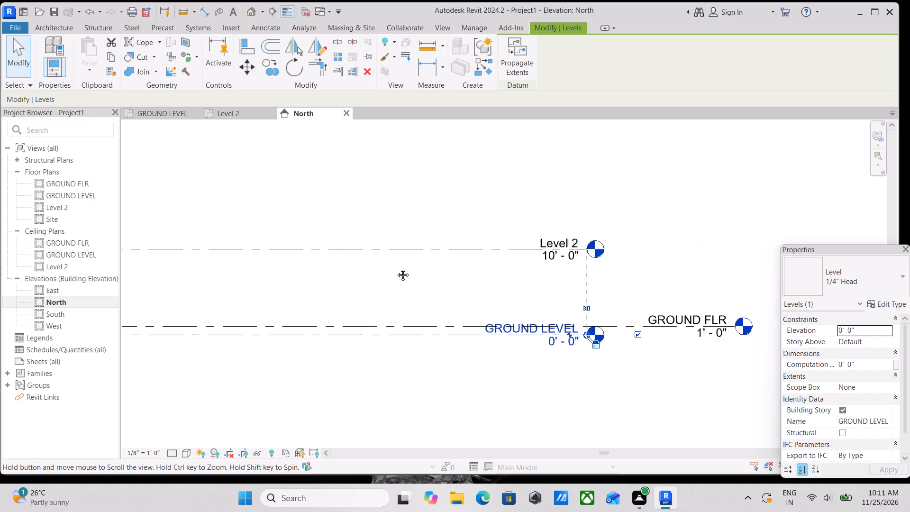
{"action": "middle_click_drag", "start_coordinate": [396, 268], "coordinate": [394, 268]}
{"action": "middle_click_drag", "start_coordinate": [569, 257], "coordinate": [482, 272]}
{"action": "scroll", "coordinate": [484, 248], "scroll_direction": "up", "scroll_amount": 8}
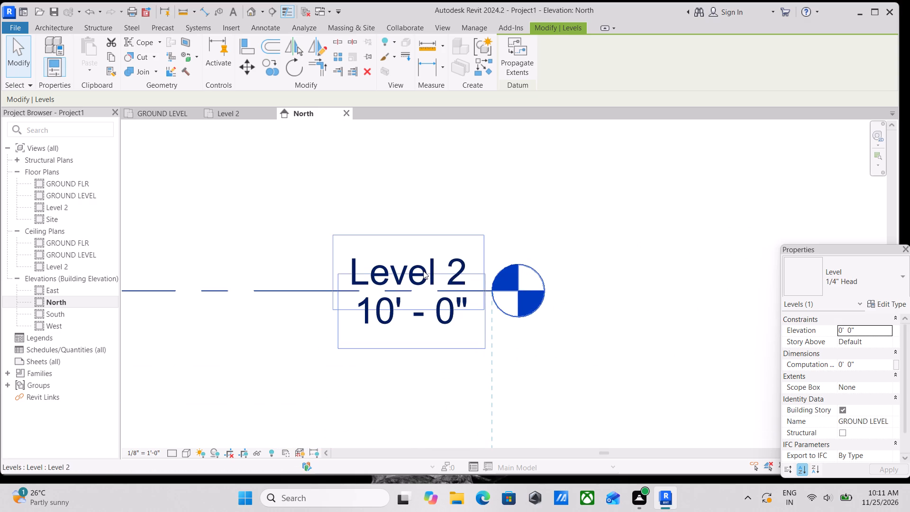
{"action": "double_click", "coordinate": [423, 271]}
{"action": "scroll", "coordinate": [423, 271], "scroll_direction": "down", "scroll_amount": 10}
{"action": "scroll", "coordinate": [423, 271], "scroll_direction": "up", "scroll_amount": 8}
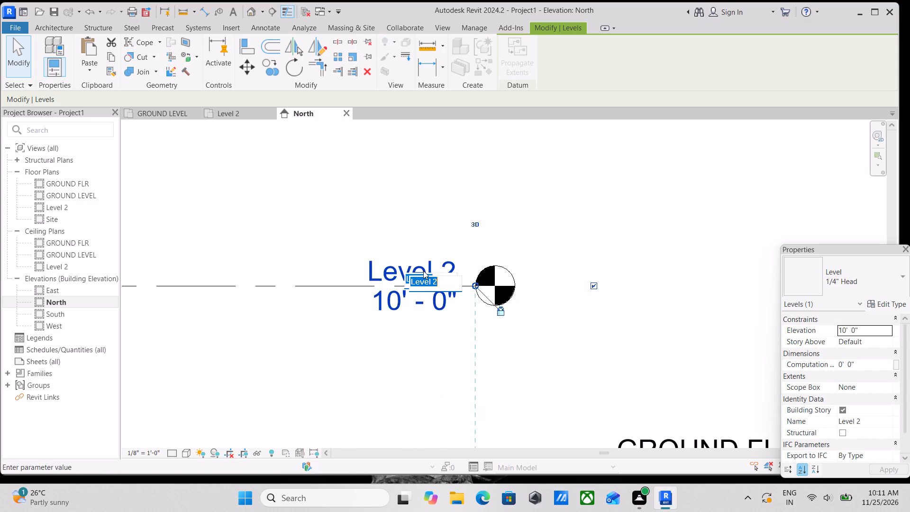
{"action": "scroll", "coordinate": [423, 271], "scroll_direction": "up", "scroll_amount": 5}
{"action": "scroll", "coordinate": [423, 271], "scroll_direction": "down", "scroll_amount": 11}
{"action": "scroll", "coordinate": [423, 271], "scroll_direction": "up", "scroll_amount": 2}
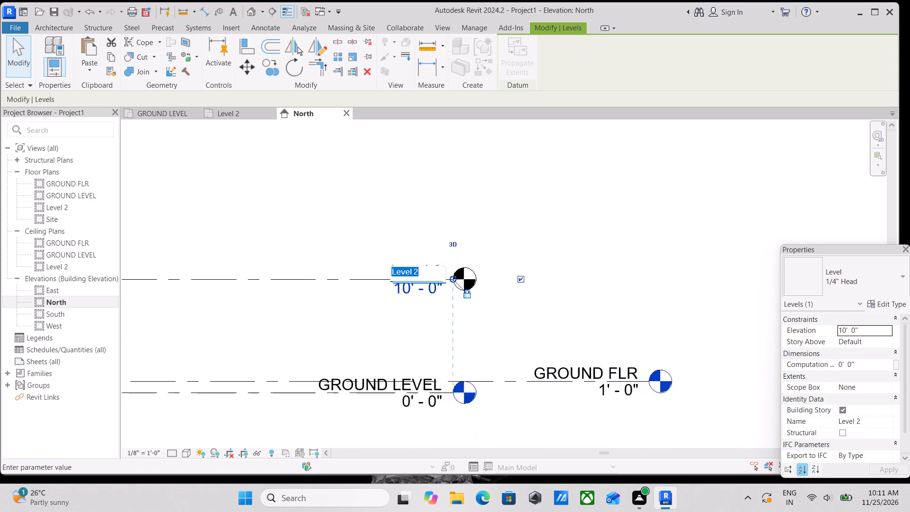
{"action": "scroll", "coordinate": [423, 271], "scroll_direction": "up", "scroll_amount": 5}
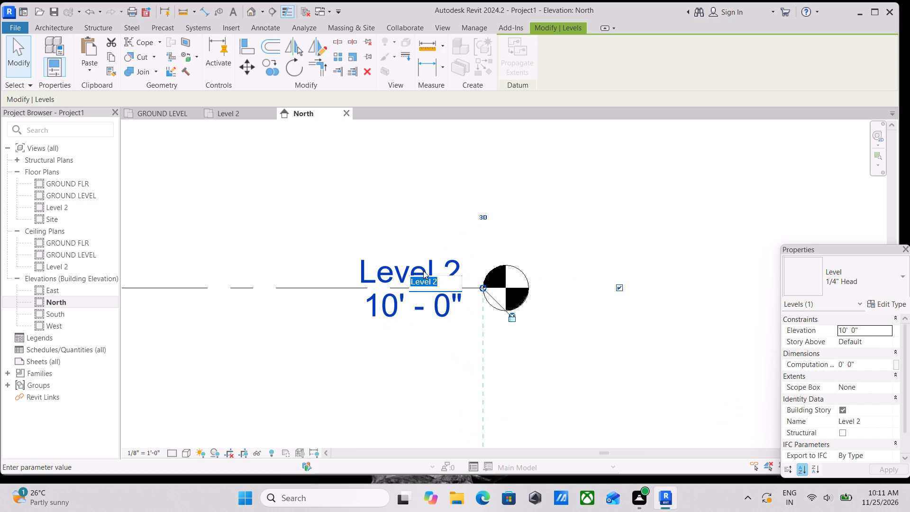
{"action": "type", "text": "FIRST FK"}
{"action": "key", "text": "BackSpace"}
{"action": "type", "text": "LR"}
{"action": "key", "text": "Return"}
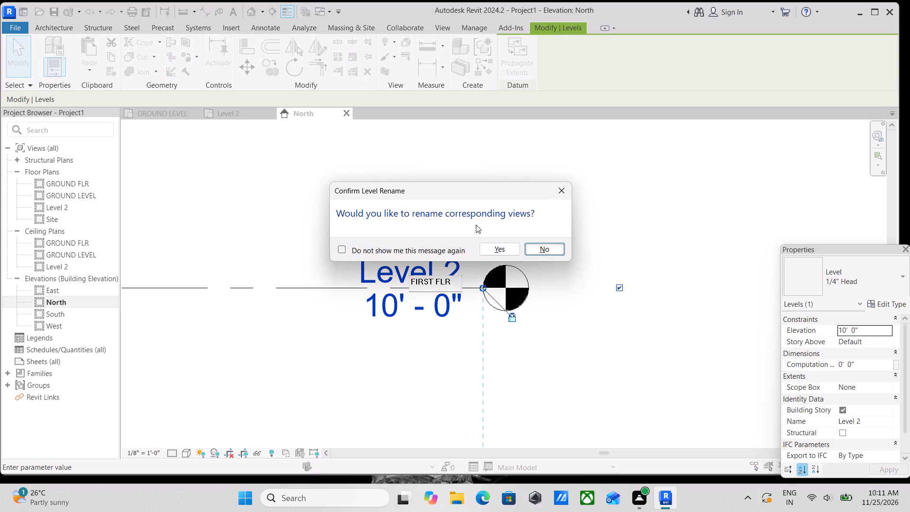
{"action": "left_click", "coordinate": [495, 245]}
{"action": "scroll", "coordinate": [367, 307], "scroll_direction": "down", "scroll_amount": 5}
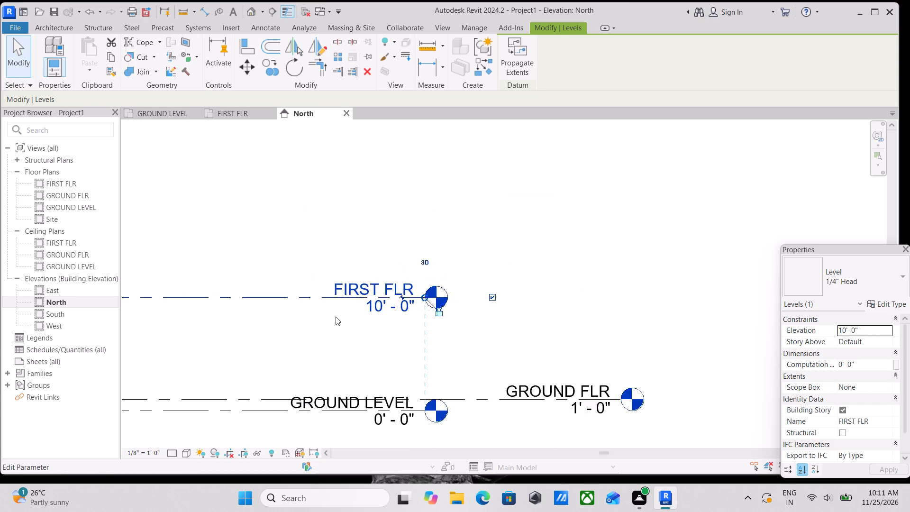
{"action": "scroll", "coordinate": [336, 317], "scroll_direction": "down", "scroll_amount": 2}
{"action": "middle_click_drag", "start_coordinate": [336, 317], "coordinate": [404, 351]}
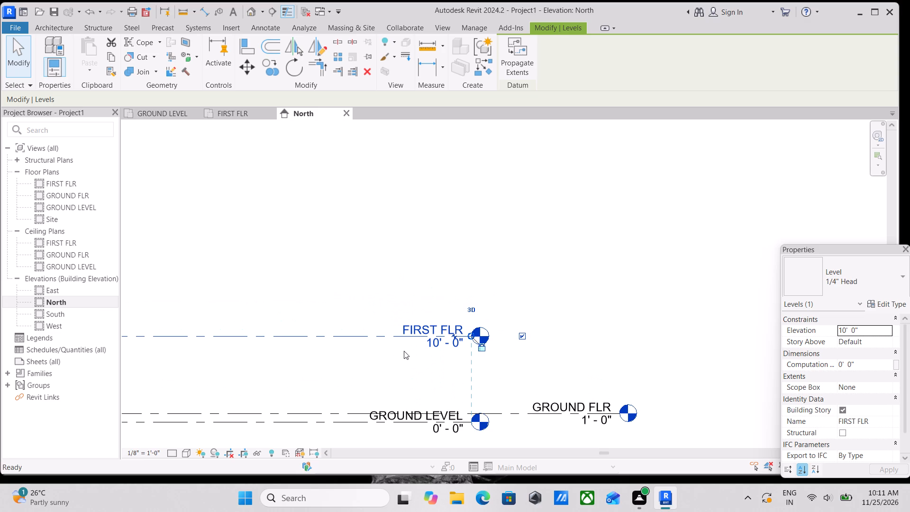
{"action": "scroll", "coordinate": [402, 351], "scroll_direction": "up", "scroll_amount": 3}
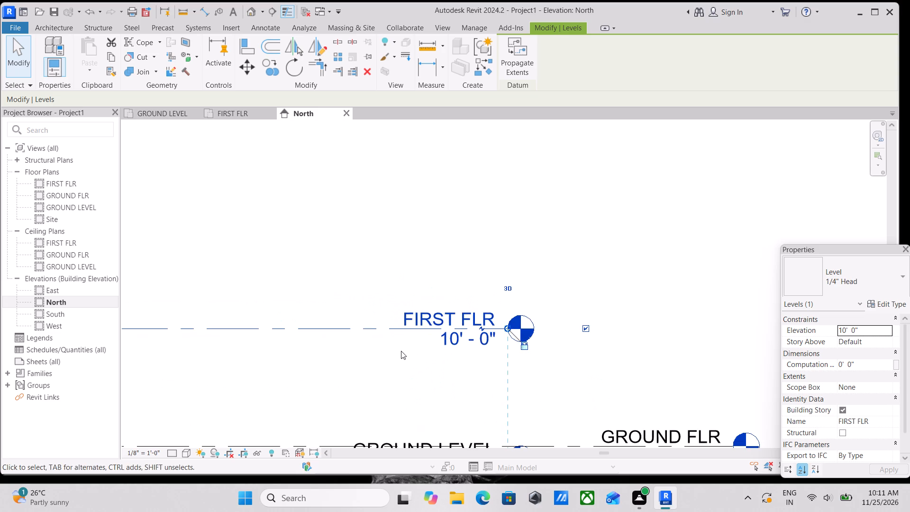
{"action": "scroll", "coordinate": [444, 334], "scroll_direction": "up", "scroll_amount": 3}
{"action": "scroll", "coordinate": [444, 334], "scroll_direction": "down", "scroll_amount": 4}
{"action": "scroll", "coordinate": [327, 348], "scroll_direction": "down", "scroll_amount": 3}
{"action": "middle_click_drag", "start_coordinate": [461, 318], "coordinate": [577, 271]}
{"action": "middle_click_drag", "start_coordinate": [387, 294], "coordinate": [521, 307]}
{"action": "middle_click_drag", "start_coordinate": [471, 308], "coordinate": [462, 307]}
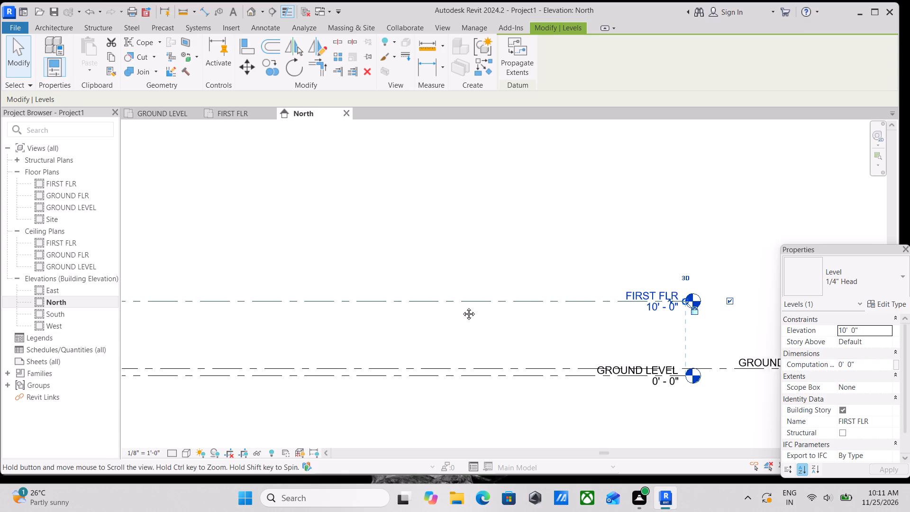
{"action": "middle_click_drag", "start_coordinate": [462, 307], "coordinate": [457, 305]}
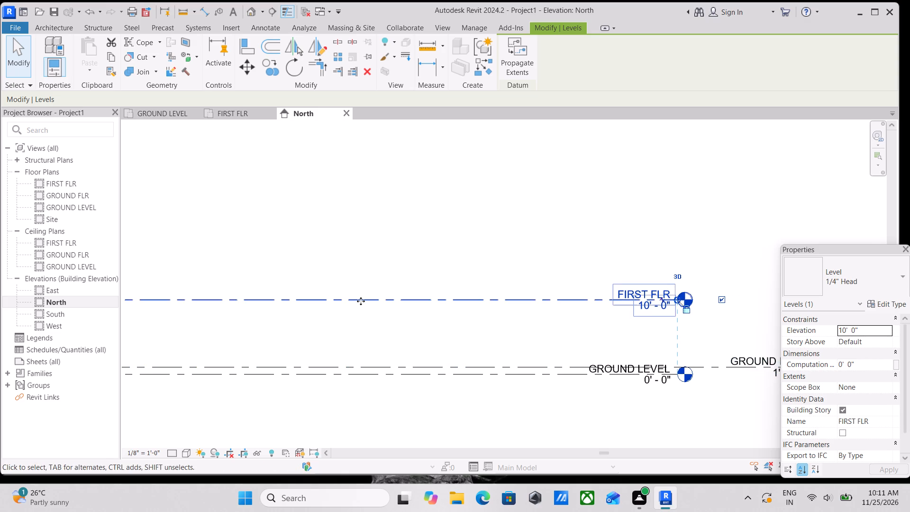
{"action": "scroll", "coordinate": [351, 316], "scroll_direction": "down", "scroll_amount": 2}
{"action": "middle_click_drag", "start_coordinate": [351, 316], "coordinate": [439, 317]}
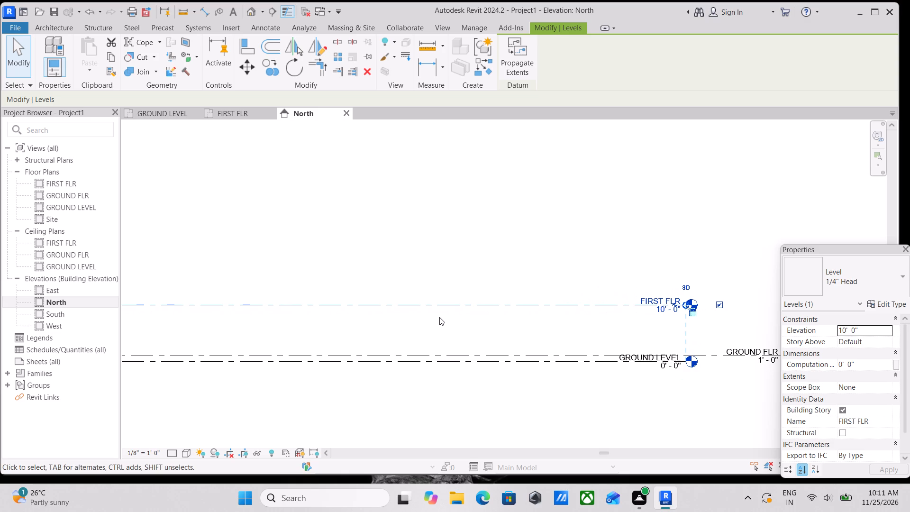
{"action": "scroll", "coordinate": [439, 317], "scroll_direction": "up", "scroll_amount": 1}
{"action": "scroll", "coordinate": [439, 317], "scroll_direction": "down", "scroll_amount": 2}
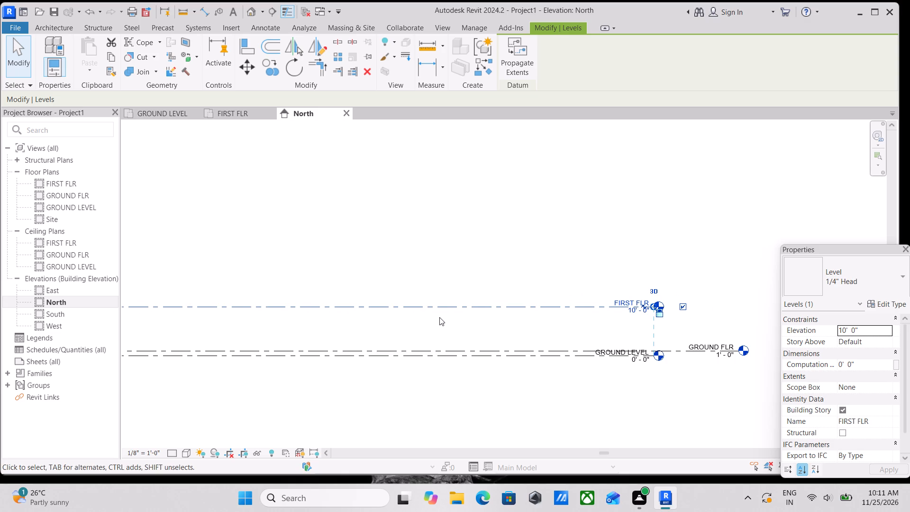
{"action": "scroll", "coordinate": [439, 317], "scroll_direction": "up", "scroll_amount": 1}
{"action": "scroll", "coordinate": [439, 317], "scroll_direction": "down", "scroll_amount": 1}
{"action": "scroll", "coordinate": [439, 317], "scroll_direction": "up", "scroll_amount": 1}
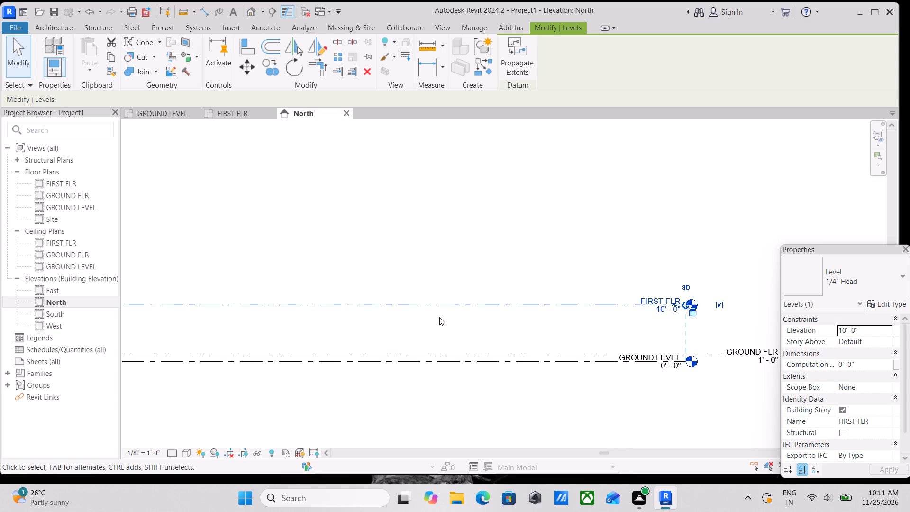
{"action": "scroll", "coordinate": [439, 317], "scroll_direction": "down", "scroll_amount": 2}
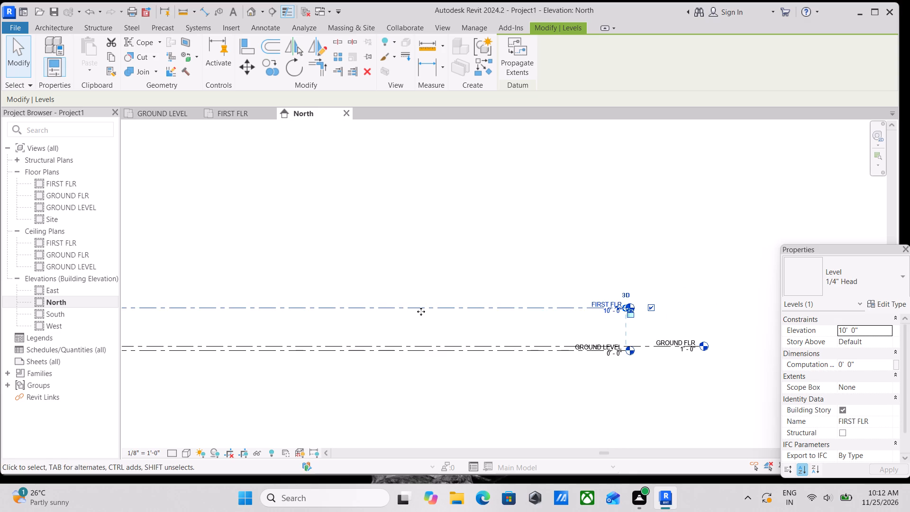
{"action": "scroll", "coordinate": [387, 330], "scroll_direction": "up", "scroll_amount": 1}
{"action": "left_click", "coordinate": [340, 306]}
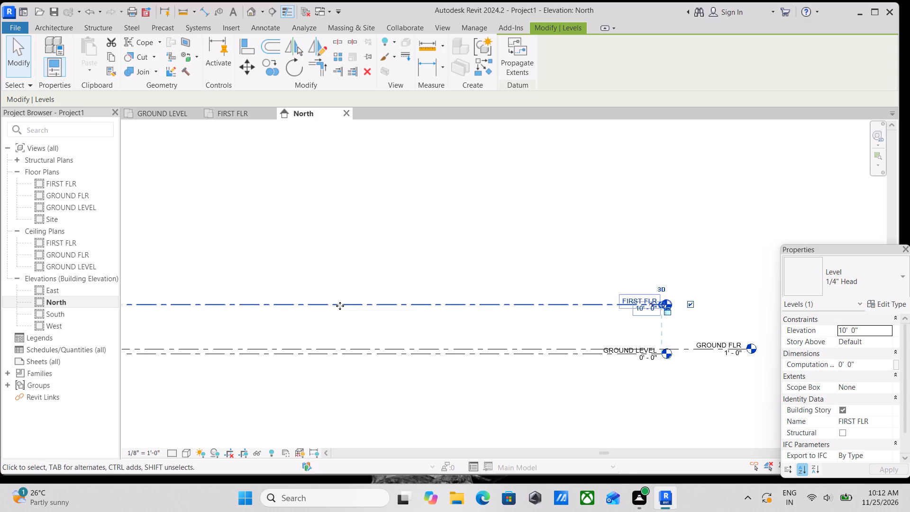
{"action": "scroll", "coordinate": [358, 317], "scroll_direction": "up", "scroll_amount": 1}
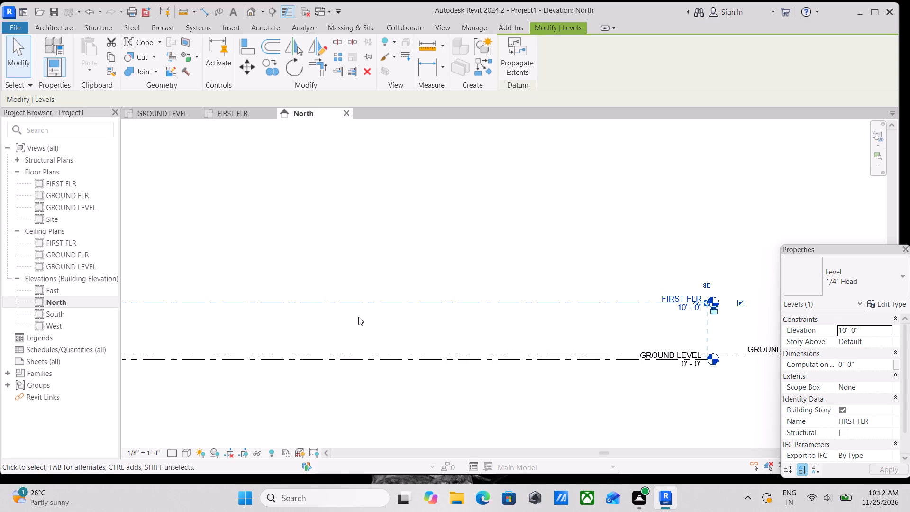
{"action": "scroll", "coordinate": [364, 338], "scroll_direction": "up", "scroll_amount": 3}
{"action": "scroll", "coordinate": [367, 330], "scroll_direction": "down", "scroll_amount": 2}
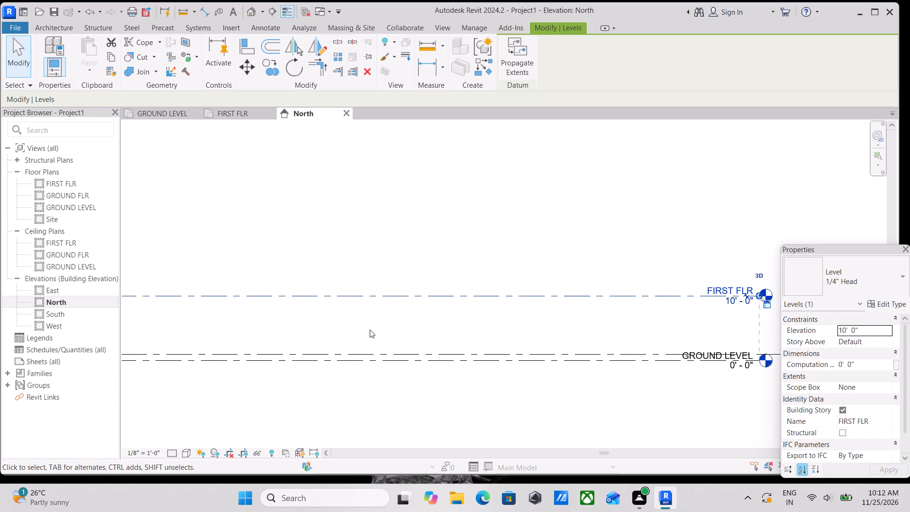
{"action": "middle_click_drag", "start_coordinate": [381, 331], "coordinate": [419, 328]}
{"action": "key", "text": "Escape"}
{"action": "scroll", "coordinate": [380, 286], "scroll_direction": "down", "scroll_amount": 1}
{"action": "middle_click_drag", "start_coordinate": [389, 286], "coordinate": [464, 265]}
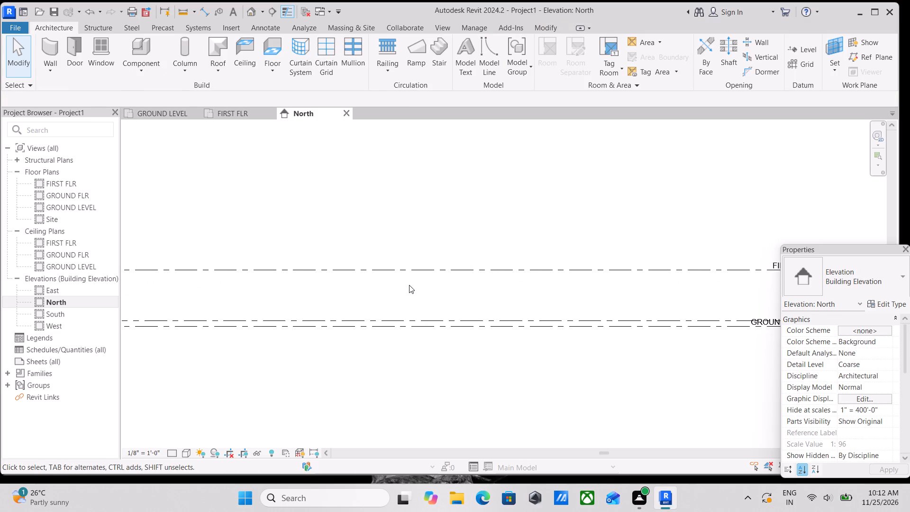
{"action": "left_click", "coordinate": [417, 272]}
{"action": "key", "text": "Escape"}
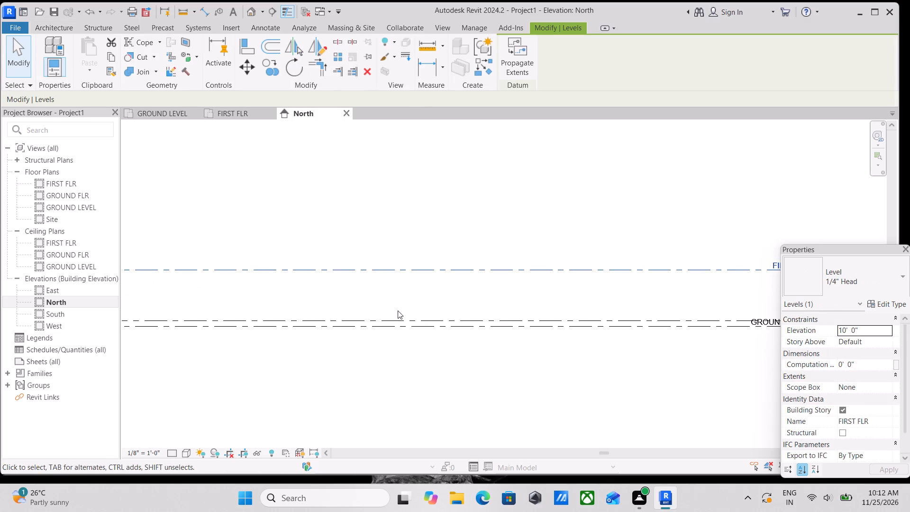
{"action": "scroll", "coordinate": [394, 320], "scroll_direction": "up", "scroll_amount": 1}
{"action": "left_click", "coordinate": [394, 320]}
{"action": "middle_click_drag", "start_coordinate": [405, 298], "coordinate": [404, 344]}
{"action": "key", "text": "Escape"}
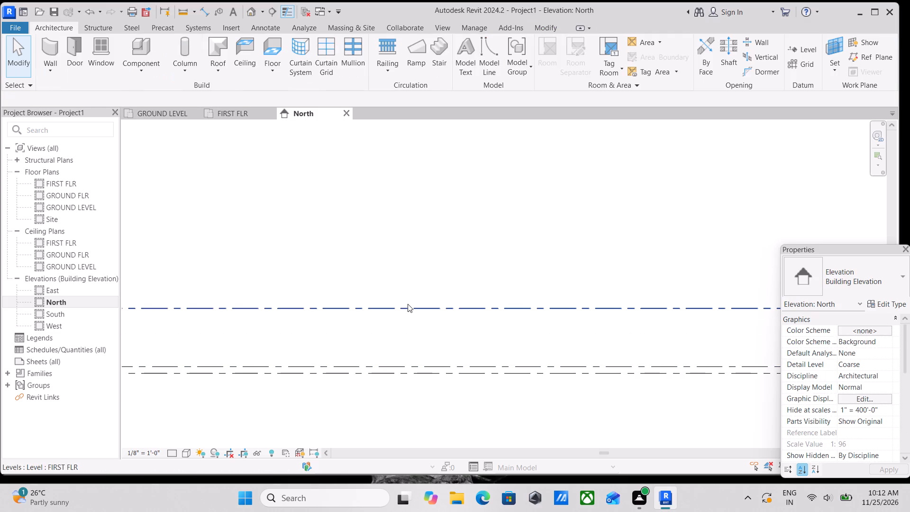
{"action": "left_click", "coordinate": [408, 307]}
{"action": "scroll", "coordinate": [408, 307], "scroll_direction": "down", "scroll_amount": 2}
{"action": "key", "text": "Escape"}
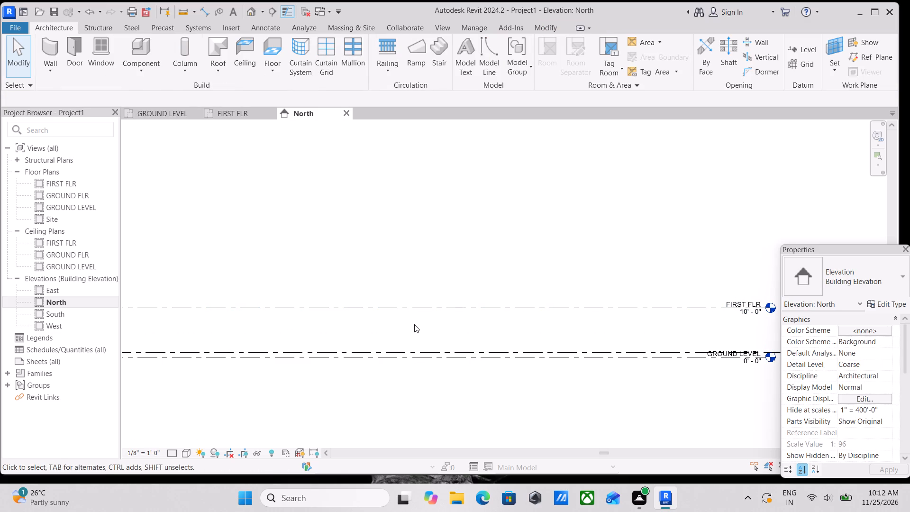
Place an aligned dimension between the FIRST FLR and GROUND FLR level lines.
{"action": "type", "text": "DI"}
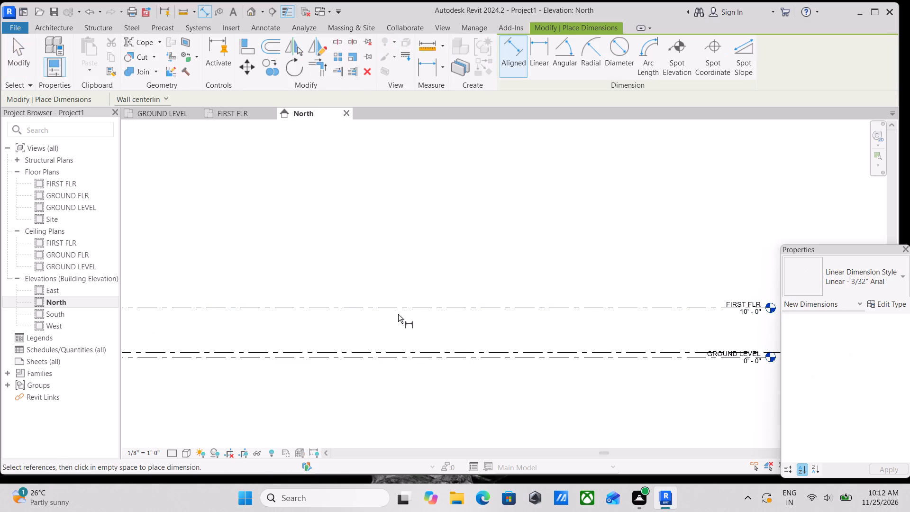
{"action": "left_click", "coordinate": [401, 307]}
{"action": "left_click", "coordinate": [402, 351]}
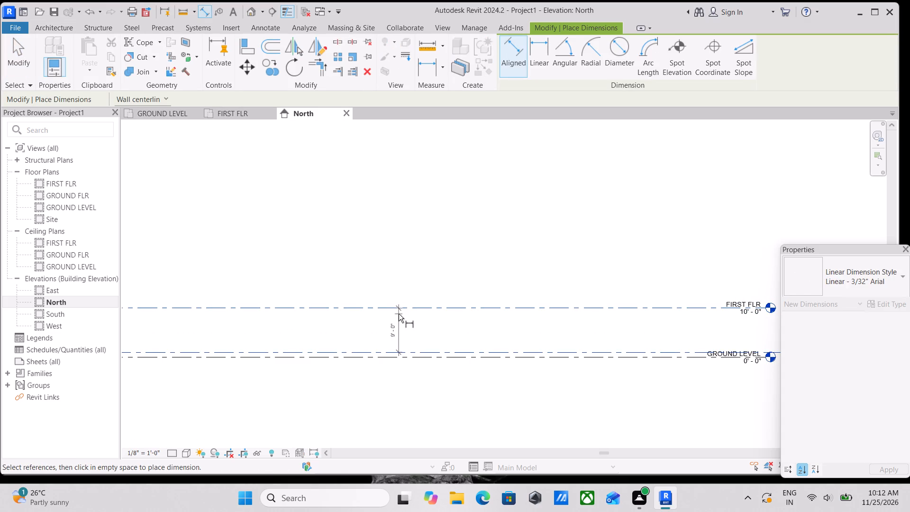
{"action": "left_click", "coordinate": [398, 329]}
{"action": "scroll", "coordinate": [375, 305], "scroll_direction": "up", "scroll_amount": 3}
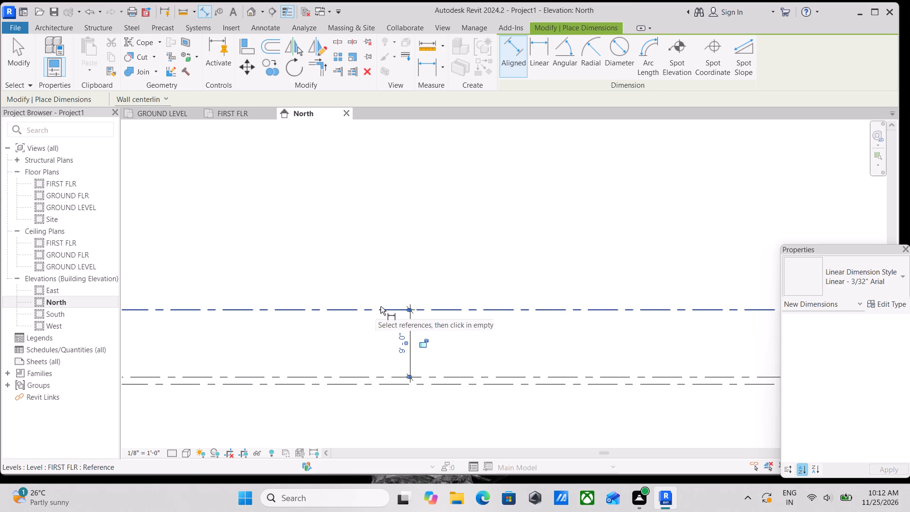
{"action": "key", "text": "Escape"}
{"action": "key", "text": "Escape"}
Move FIRST FLR by setting its dimension above GROUND FLR to 10'.
{"action": "left_click", "coordinate": [383, 308]}
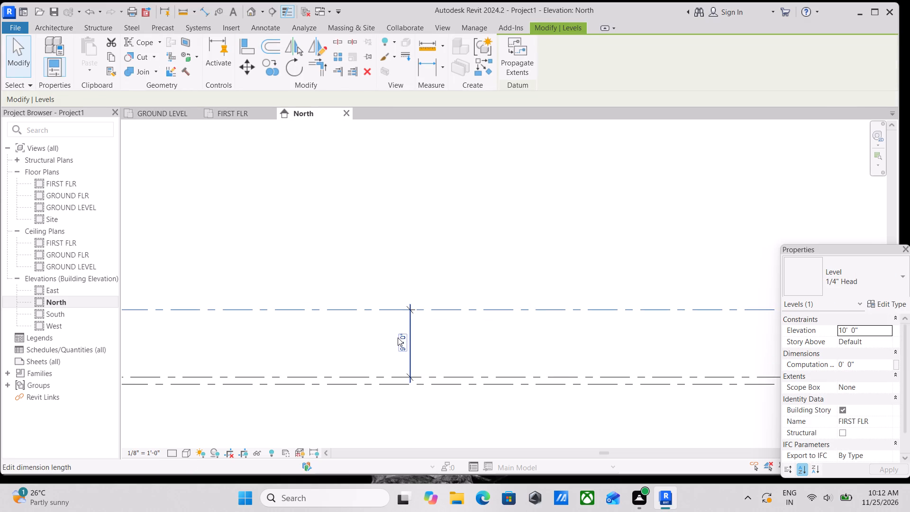
{"action": "left_click", "coordinate": [398, 338]}
{"action": "type", "text": "10"}
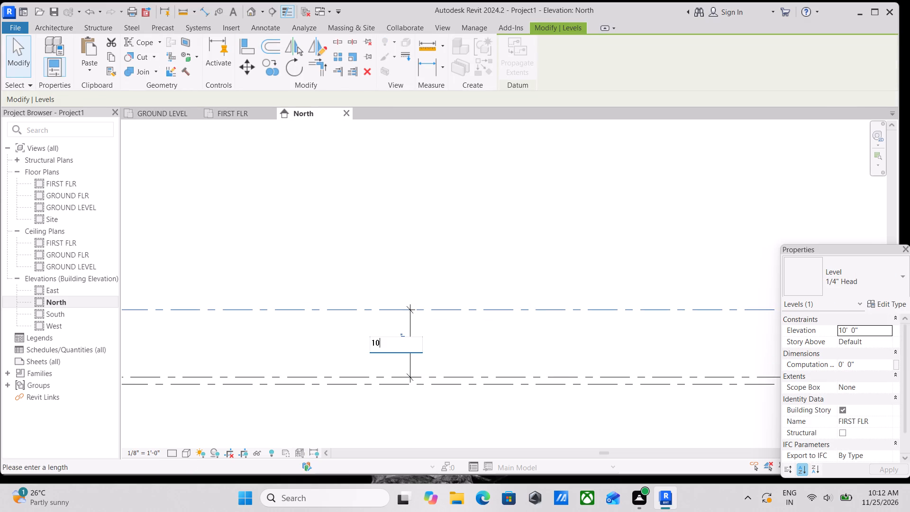
{"action": "key", "text": "apostrophe"}
{"action": "key", "text": "Return"}
{"action": "scroll", "coordinate": [400, 340], "scroll_direction": "down", "scroll_amount": 4}
{"action": "key", "text": "Escape"}
Create a new level by picking the FIRST FLR line with a 10' upward offset, with plan views included.
{"action": "scroll", "coordinate": [451, 341], "scroll_direction": "down", "scroll_amount": 3}
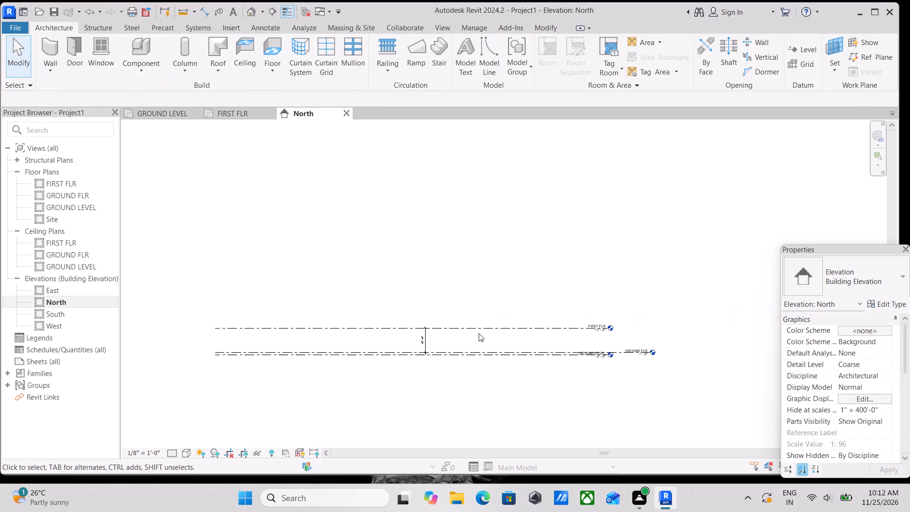
{"action": "scroll", "coordinate": [479, 333], "scroll_direction": "down", "scroll_amount": 2}
{"action": "middle_click_drag", "start_coordinate": [491, 330], "coordinate": [500, 358]}
{"action": "scroll", "coordinate": [402, 352], "scroll_direction": "up", "scroll_amount": 3}
{"action": "key", "text": "Escape"}
{"action": "scroll", "coordinate": [433, 360], "scroll_direction": "up", "scroll_amount": 4}
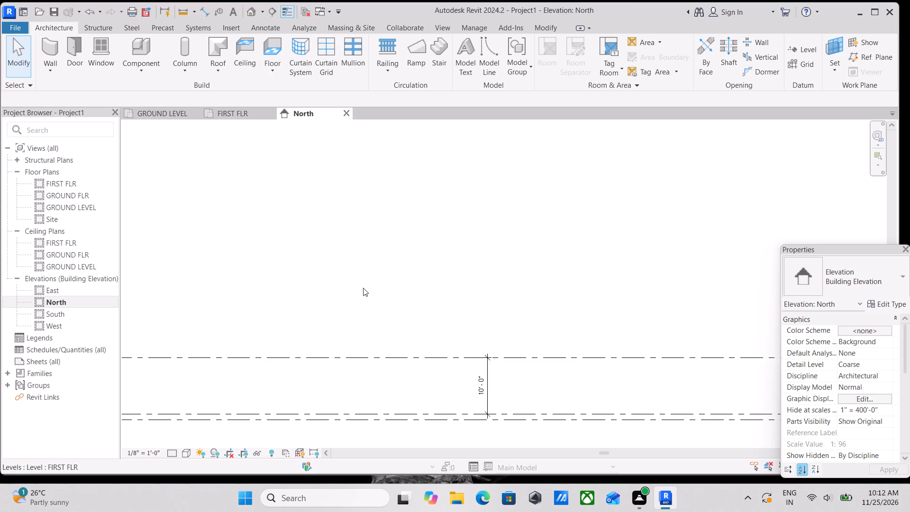
{"action": "scroll", "coordinate": [383, 291], "scroll_direction": "up", "scroll_amount": 3}
{"action": "scroll", "coordinate": [401, 293], "scroll_direction": "down", "scroll_amount": 3}
{"action": "middle_click_drag", "start_coordinate": [400, 292], "coordinate": [316, 279]}
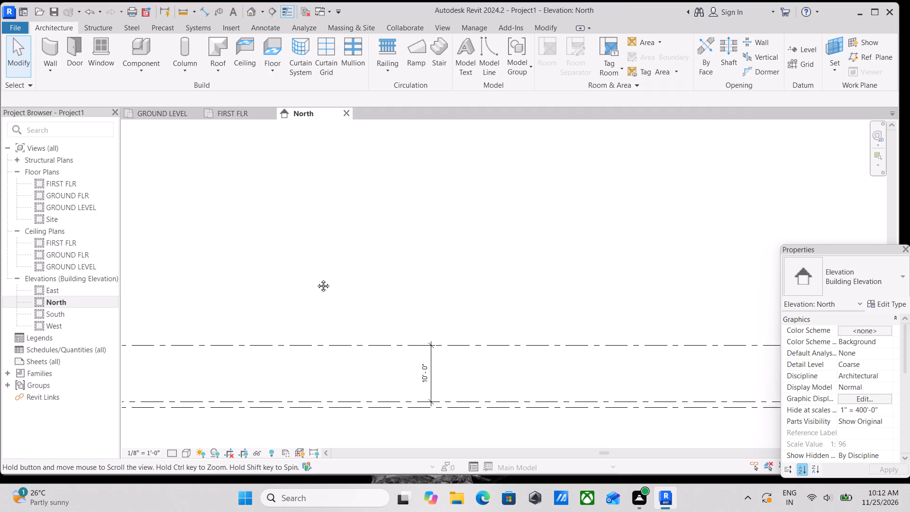
{"action": "middle_click_drag", "start_coordinate": [316, 279], "coordinate": [273, 281]}
{"action": "middle_click_drag", "start_coordinate": [366, 306], "coordinate": [317, 298]}
{"action": "key", "text": "Escape"}
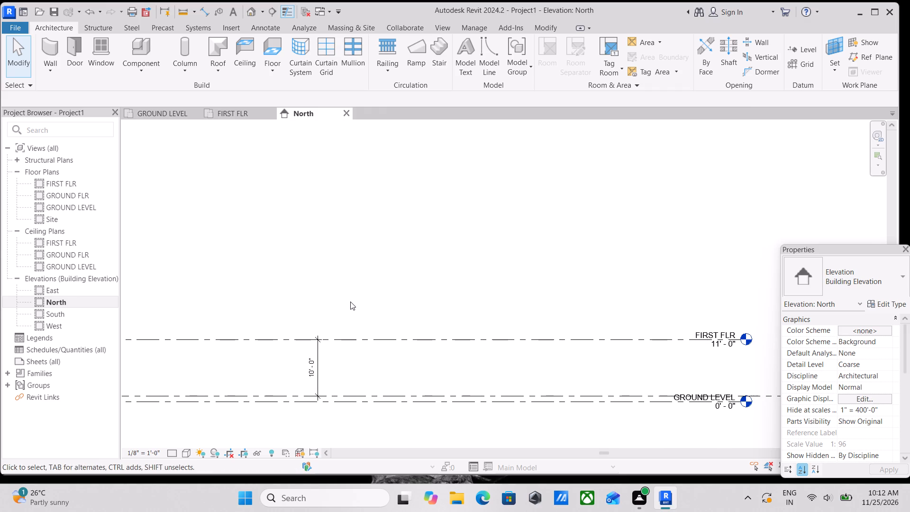
{"action": "type", "text": "LL"}
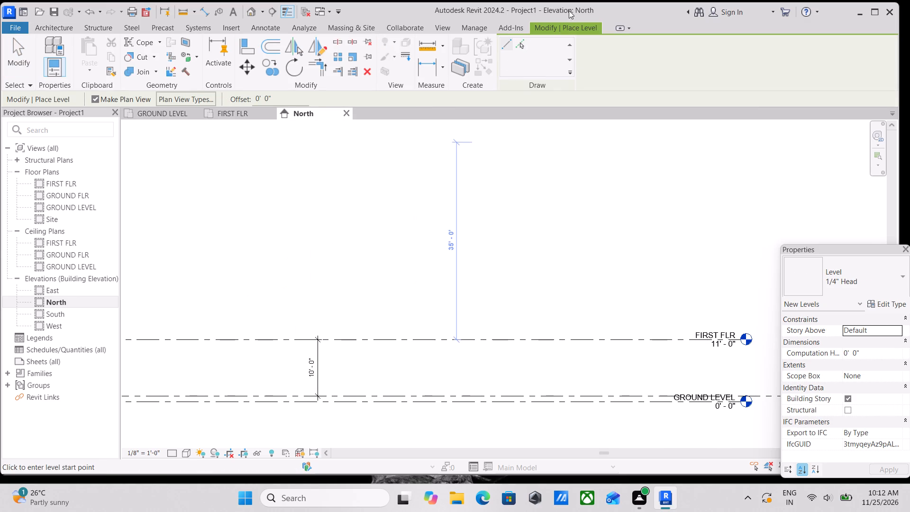
{"action": "left_click", "coordinate": [528, 47]}
{"action": "left_click_drag", "start_coordinate": [282, 97], "coordinate": [222, 103]}
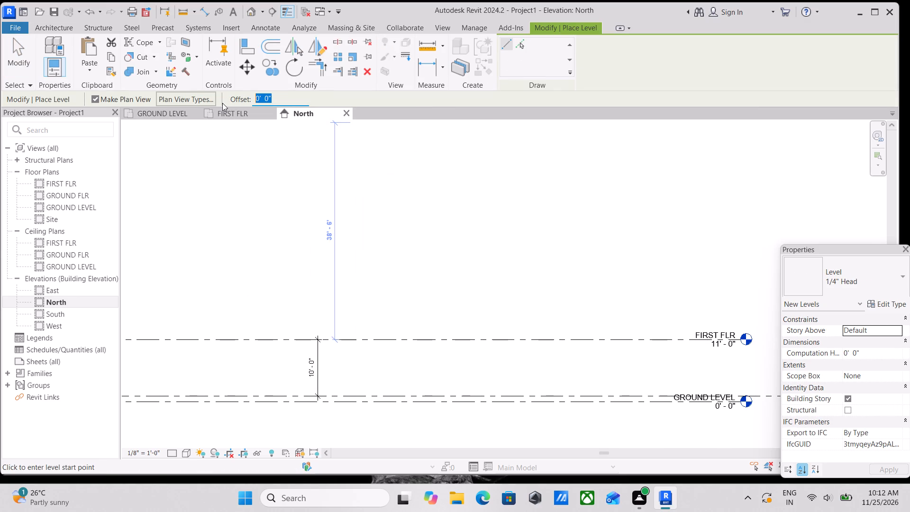
{"action": "key", "text": "1"}
{"action": "type", "text": "0'"}
{"action": "key", "text": "Return"}
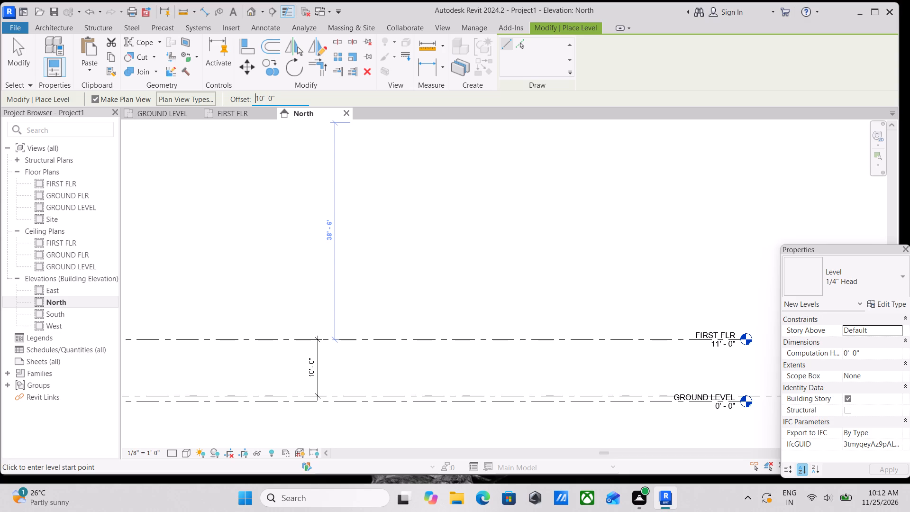
{"action": "left_click", "coordinate": [523, 45]}
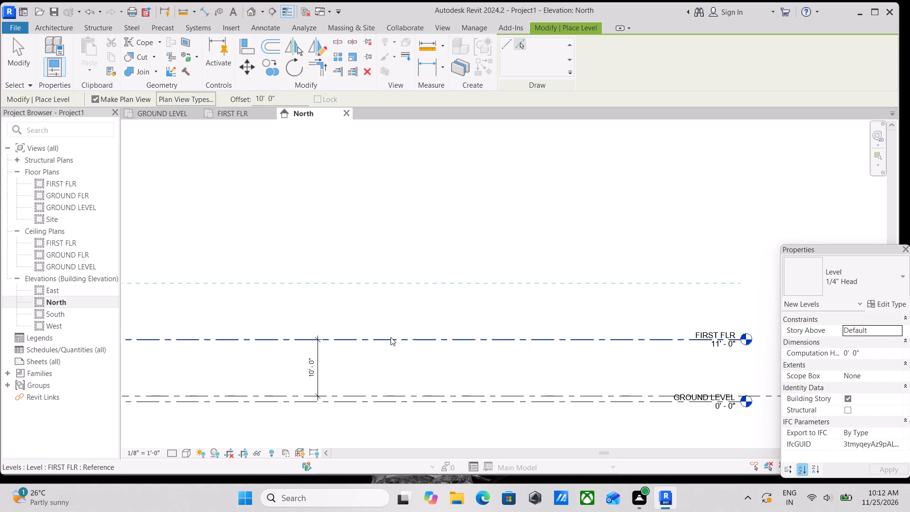
{"action": "left_click", "coordinate": [390, 336]}
{"action": "key", "text": "Escape"}
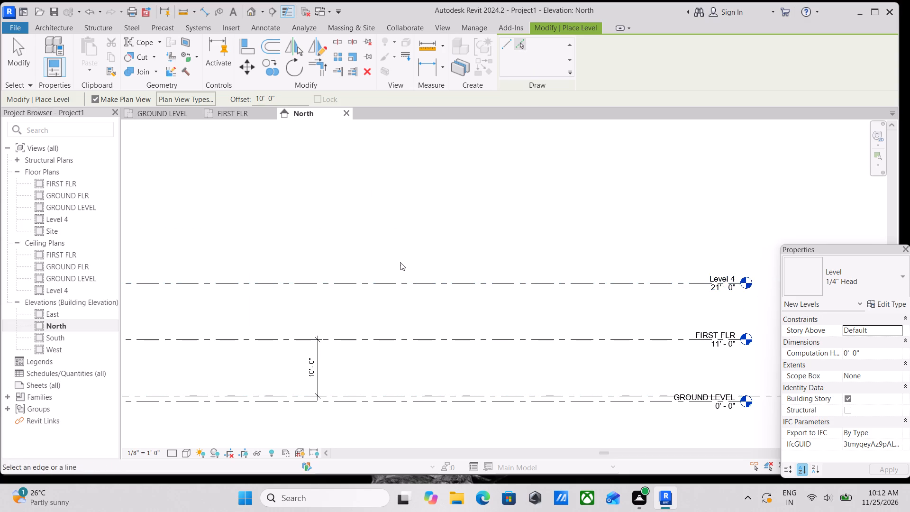
{"action": "key", "text": "Escape"}
Rename Level 4 as TOP and rename its corresponding views to match.
{"action": "scroll", "coordinate": [401, 241], "scroll_direction": "down", "scroll_amount": 4}
{"action": "key", "text": "Escape"}
{"action": "scroll", "coordinate": [573, 317], "scroll_direction": "up", "scroll_amount": 4}
{"action": "scroll", "coordinate": [598, 218], "scroll_direction": "up", "scroll_amount": 3}
{"action": "key", "text": "Escape"}
{"action": "key", "text": "Escape"}
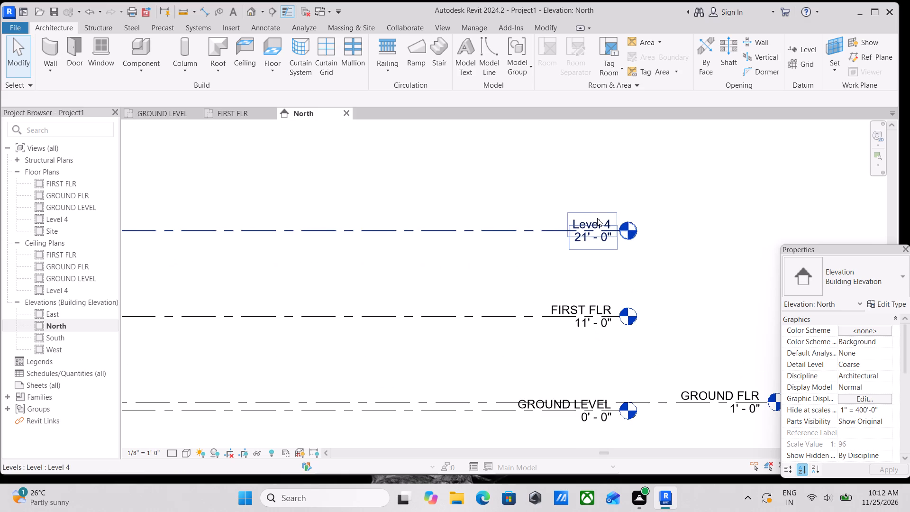
{"action": "scroll", "coordinate": [596, 219], "scroll_direction": "up", "scroll_amount": 3}
{"action": "key", "text": "Escape"}
{"action": "scroll", "coordinate": [594, 231], "scroll_direction": "up", "scroll_amount": 3}
{"action": "key", "text": "Escape"}
{"action": "key", "text": "Escape"}
{"action": "key", "text": "Escape"}
{"action": "scroll", "coordinate": [594, 231], "scroll_direction": "up", "scroll_amount": 2}
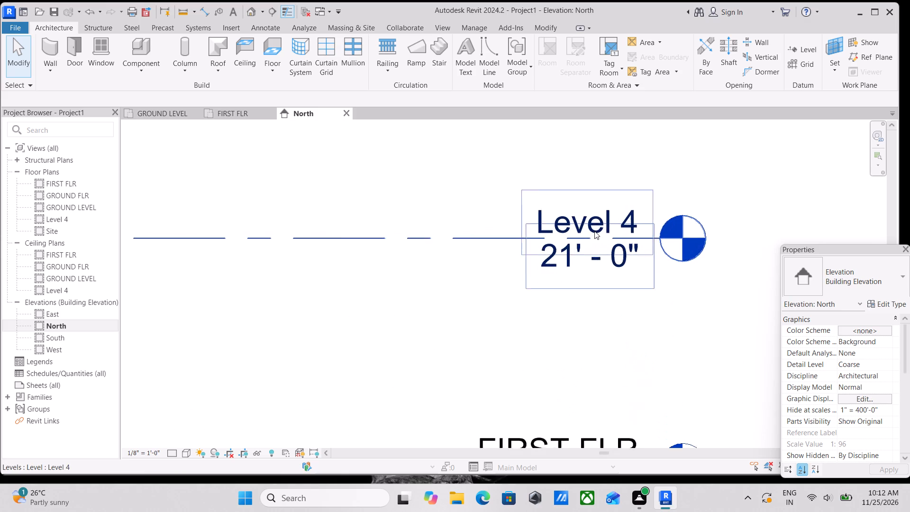
{"action": "scroll", "coordinate": [594, 231], "scroll_direction": "up", "scroll_amount": 1}
{"action": "double_click", "coordinate": [596, 226]}
{"action": "scroll", "coordinate": [596, 226], "scroll_direction": "down", "scroll_amount": 4}
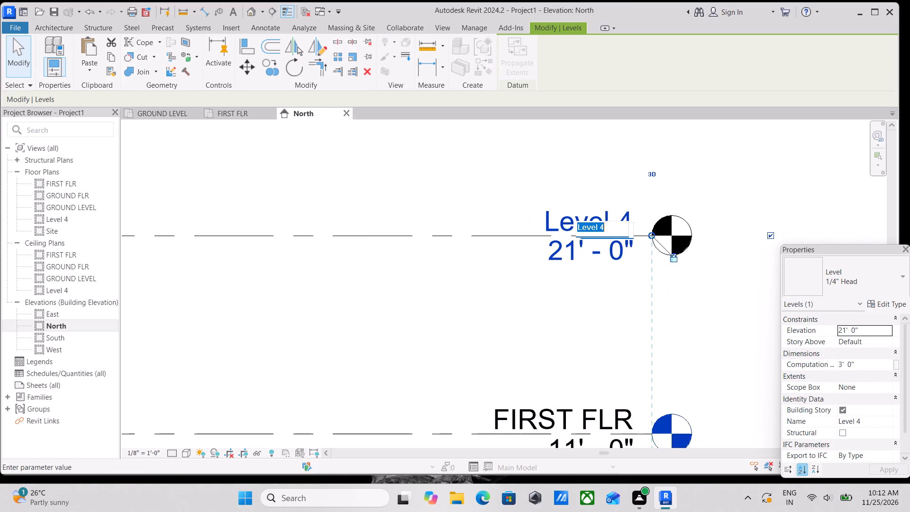
{"action": "type", "text": "TO"}
{"action": "key", "text": "p"}
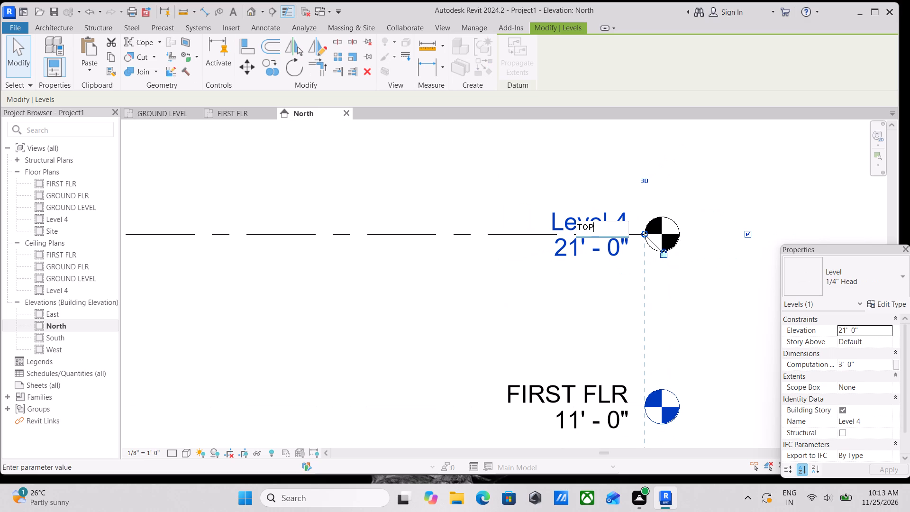
{"action": "key", "text": "space"}
{"action": "type", "text": "OF"}
{"action": "key", "text": "space"}
{"action": "key", "text": "BackSpace"}
{"action": "key", "text": "BackSpace"}
{"action": "key", "text": "BackSpace"}
{"action": "key", "text": "BackSpace"}
{"action": "key", "text": "BackSpace"}
{"action": "key", "text": "BackSpace"}
{"action": "key", "text": "BackSpace"}
{"action": "type", "text": "TOP"}
{"action": "key", "text": "Return"}
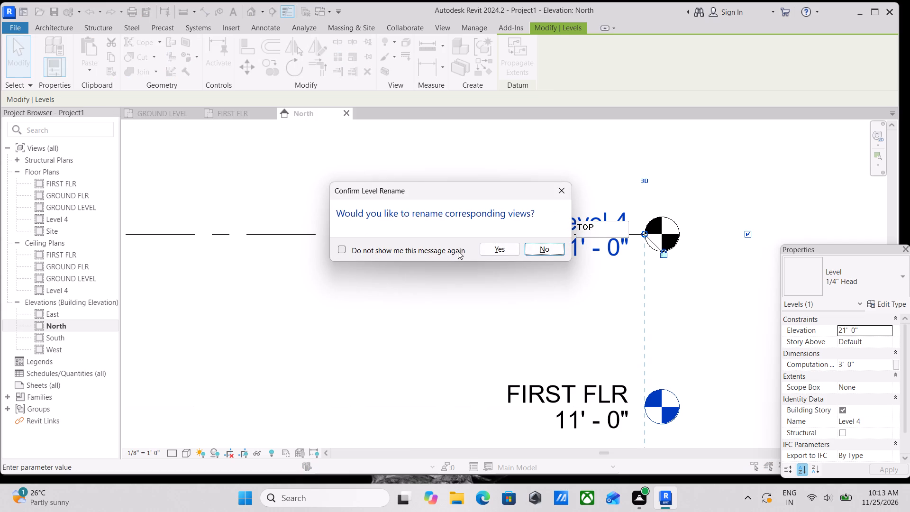
{"action": "left_click", "coordinate": [495, 247]}
{"action": "key", "text": "Escape"}
Delete the 10' dimension between the FIRST FLR and GROUND FLR level lines.
{"action": "scroll", "coordinate": [392, 237], "scroll_direction": "up", "scroll_amount": 1}
{"action": "scroll", "coordinate": [392, 237], "scroll_direction": "down", "scroll_amount": 5}
{"action": "scroll", "coordinate": [300, 281], "scroll_direction": "down", "scroll_amount": 4}
{"action": "middle_click_drag", "start_coordinate": [262, 273], "coordinate": [532, 188]}
{"action": "middle_click_drag", "start_coordinate": [258, 251], "coordinate": [446, 271]}
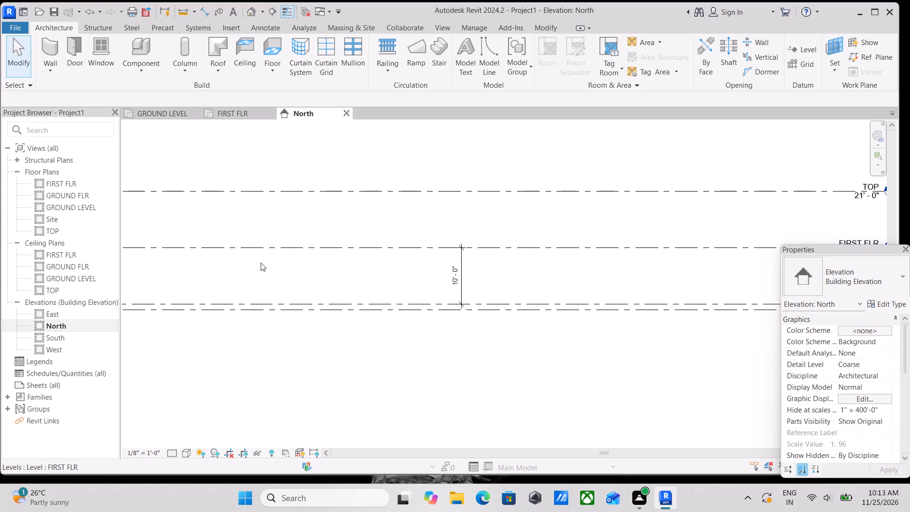
{"action": "scroll", "coordinate": [353, 265], "scroll_direction": "up", "scroll_amount": 1}
{"action": "scroll", "coordinate": [393, 261], "scroll_direction": "down", "scroll_amount": 2}
{"action": "key", "text": "Escape"}
{"action": "middle_click_drag", "start_coordinate": [452, 273], "coordinate": [361, 266]}
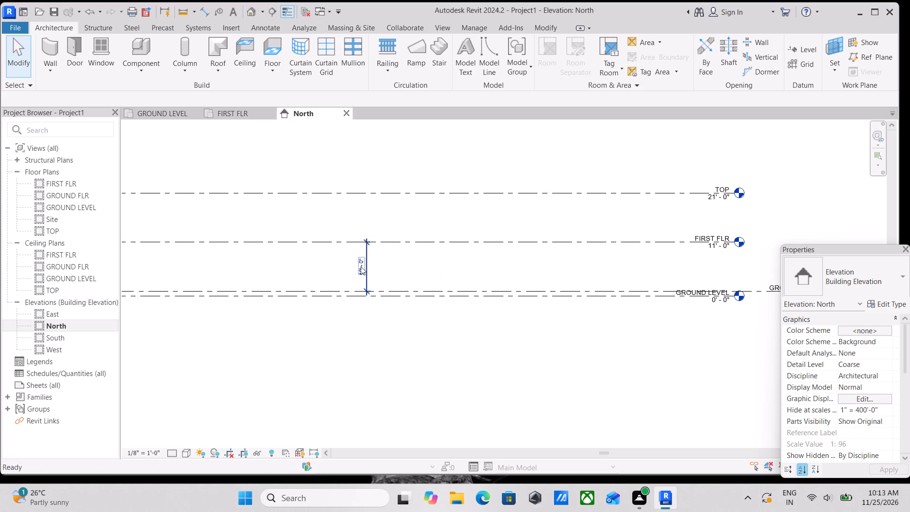
{"action": "key", "text": "Escape"}
{"action": "scroll", "coordinate": [328, 271], "scroll_direction": "up", "scroll_amount": 3}
{"action": "scroll", "coordinate": [380, 344], "scroll_direction": "up", "scroll_amount": 3}
{"action": "key", "text": "Escape"}
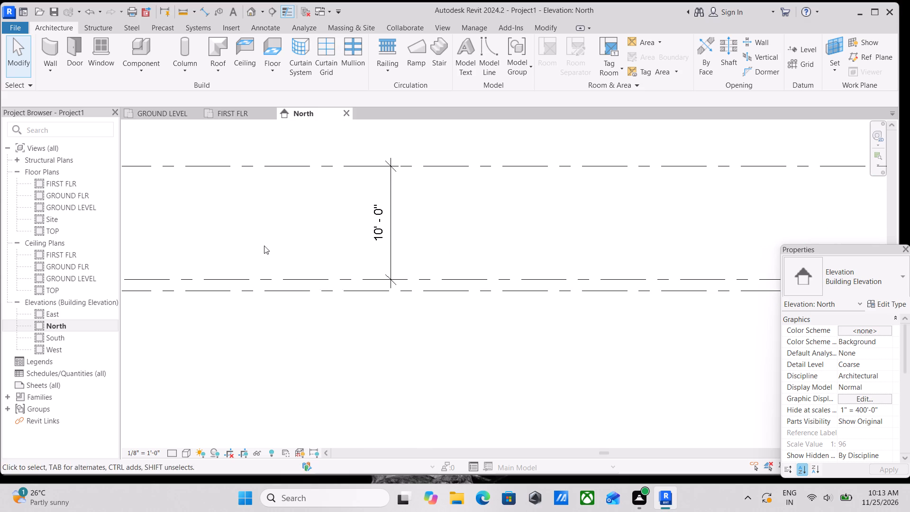
{"action": "scroll", "coordinate": [342, 266], "scroll_direction": "down", "scroll_amount": 2}
{"action": "middle_click_drag", "start_coordinate": [342, 266], "coordinate": [428, 266]}
{"action": "key", "text": "Escape"}
{"action": "scroll", "coordinate": [330, 301], "scroll_direction": "down", "scroll_amount": 2}
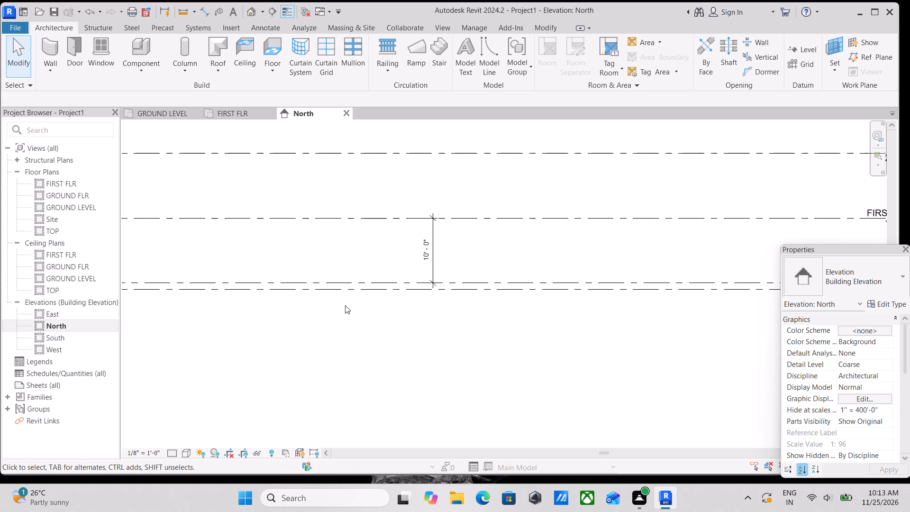
{"action": "middle_click_drag", "start_coordinate": [349, 306], "coordinate": [409, 300]}
{"action": "middle_click_drag", "start_coordinate": [339, 284], "coordinate": [421, 279]}
{"action": "middle_click_drag", "start_coordinate": [333, 280], "coordinate": [410, 286]}
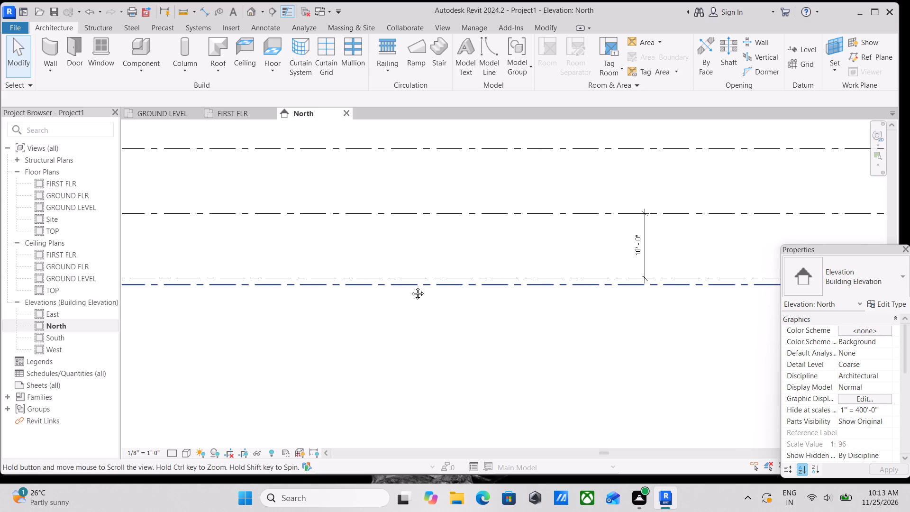
{"action": "middle_click_drag", "start_coordinate": [410, 286], "coordinate": [411, 285]}
{"action": "scroll", "coordinate": [649, 230], "scroll_direction": "up", "scroll_amount": 3}
{"action": "middle_click_drag", "start_coordinate": [559, 233], "coordinate": [491, 241]}
{"action": "right_click", "coordinate": [590, 231]}
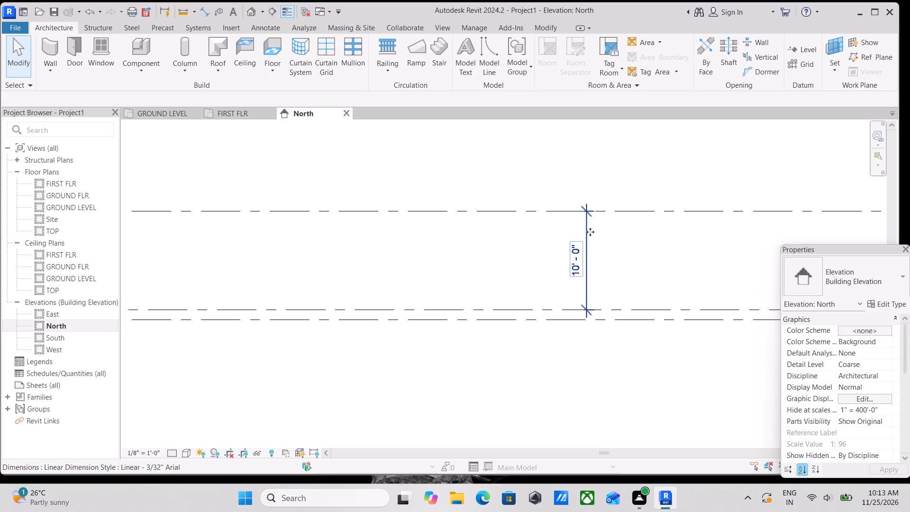
{"action": "right_click", "coordinate": [590, 232]}
{"action": "key", "text": "Escape"}
{"action": "scroll", "coordinate": [600, 228], "scroll_direction": "up", "scroll_amount": 2}
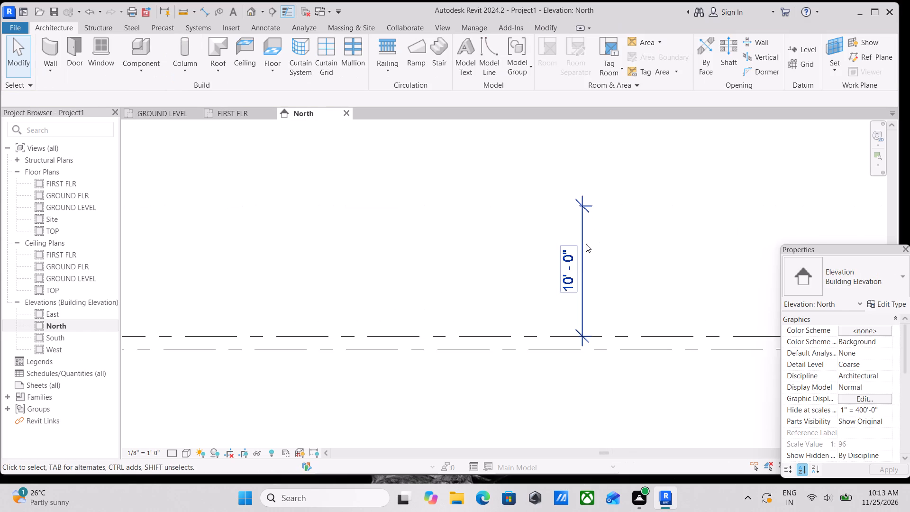
{"action": "right_click", "coordinate": [586, 244]}
{"action": "left_click", "coordinate": [612, 330]}
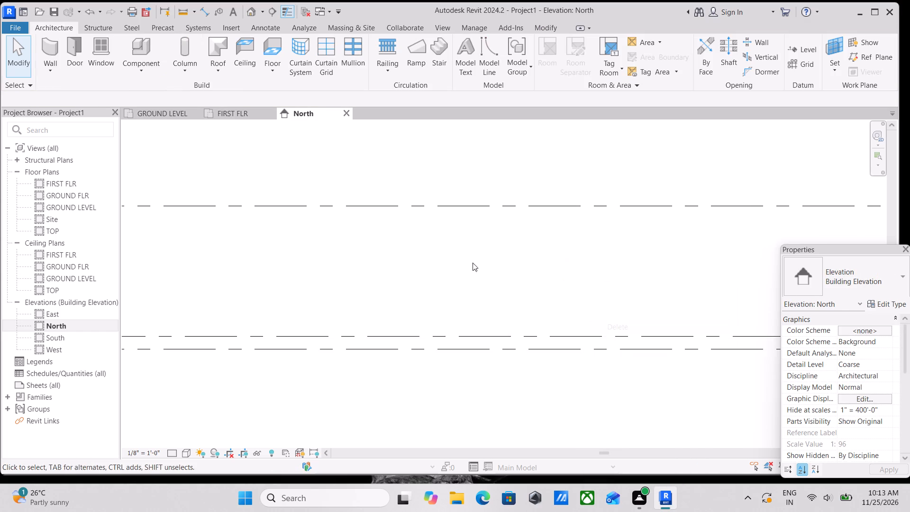
Review the level lines and their names and heights in the North elevation.
{"action": "scroll", "coordinate": [473, 263], "scroll_direction": "down", "scroll_amount": 2}
{"action": "middle_click_drag", "start_coordinate": [473, 263], "coordinate": [473, 274]}
{"action": "key", "text": "Escape"}
{"action": "scroll", "coordinate": [359, 274], "scroll_direction": "down", "scroll_amount": 4}
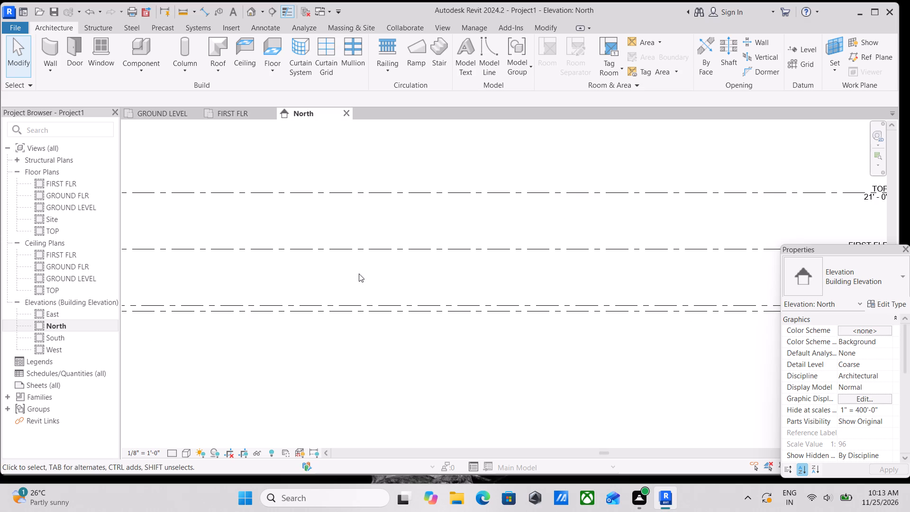
{"action": "scroll", "coordinate": [359, 274], "scroll_direction": "up", "scroll_amount": 1}
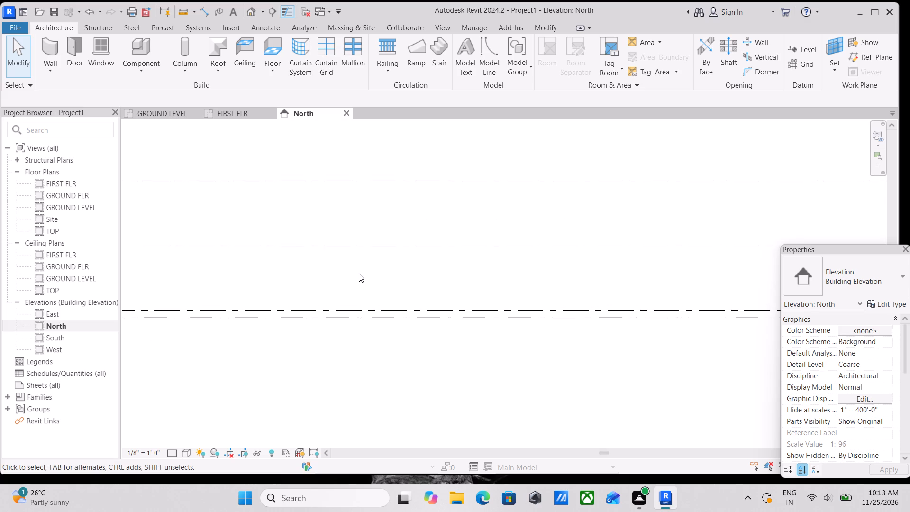
{"action": "scroll", "coordinate": [359, 274], "scroll_direction": "up", "scroll_amount": 2}
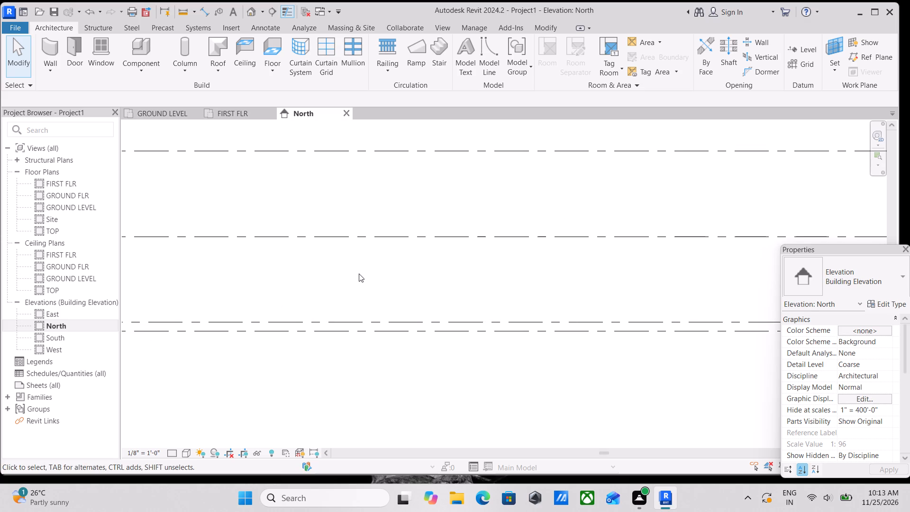
{"action": "scroll", "coordinate": [359, 274], "scroll_direction": "down", "scroll_amount": 2}
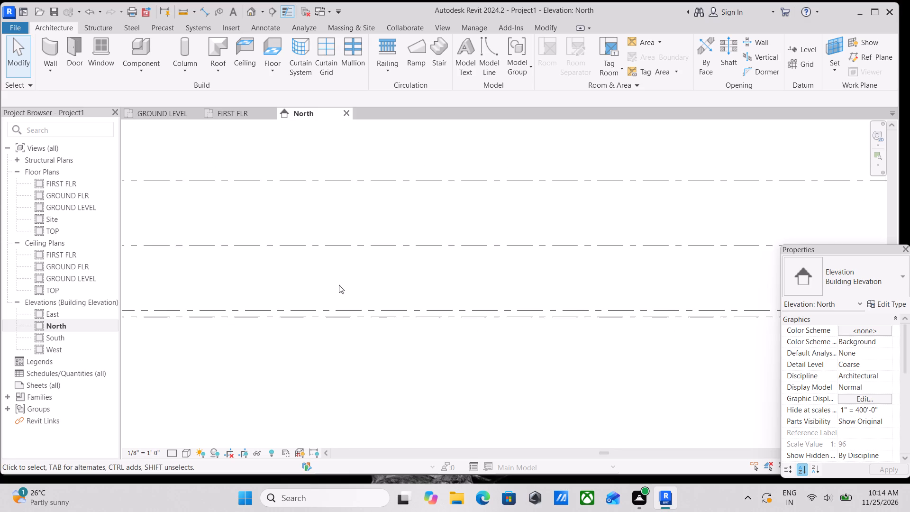
{"action": "scroll", "coordinate": [329, 276], "scroll_direction": "down", "scroll_amount": 6}
{"action": "middle_click_drag", "start_coordinate": [448, 296], "coordinate": [389, 288]}
{"action": "scroll", "coordinate": [521, 289], "scroll_direction": "up", "scroll_amount": 3}
{"action": "scroll", "coordinate": [610, 290], "scroll_direction": "up", "scroll_amount": 3}
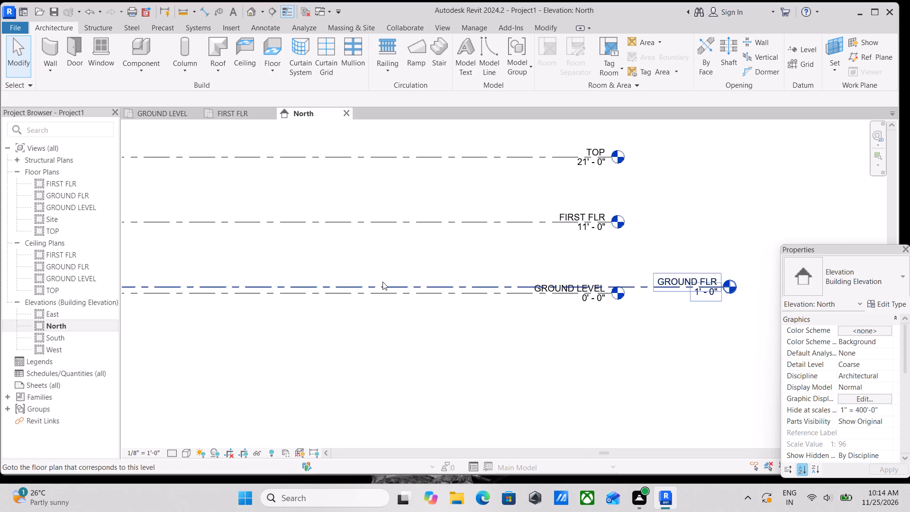
{"action": "middle_click_drag", "start_coordinate": [382, 283], "coordinate": [579, 280]}
{"action": "middle_click_drag", "start_coordinate": [172, 267], "coordinate": [373, 265]}
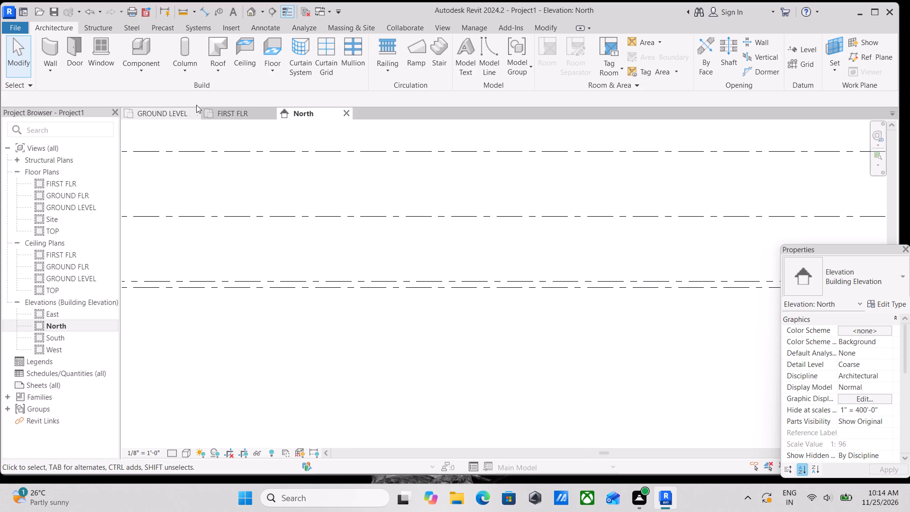
Switch to the GROUND LEVEL floor plan and look over its elevation markers.
{"action": "left_click", "coordinate": [153, 109]}
{"action": "scroll", "coordinate": [273, 247], "scroll_direction": "down", "scroll_amount": 3}
{"action": "middle_click_drag", "start_coordinate": [271, 247], "coordinate": [198, 249]}
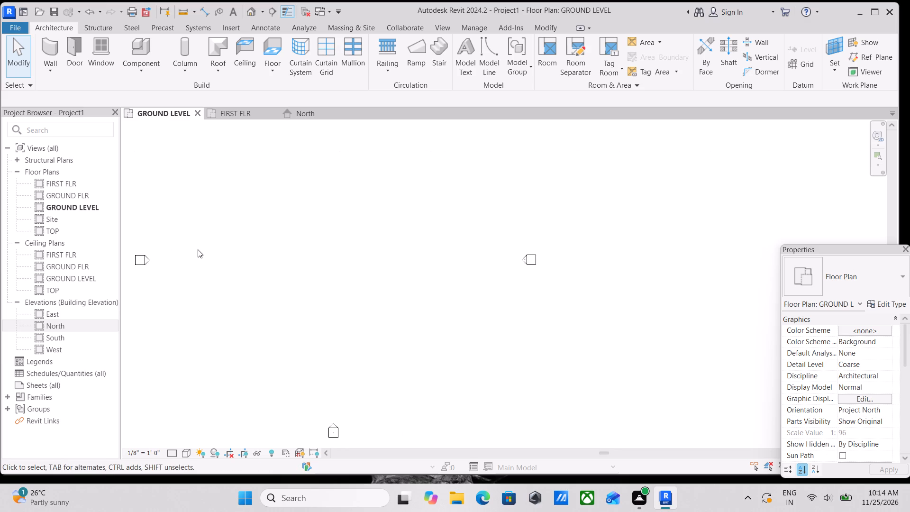
{"action": "scroll", "coordinate": [220, 227], "scroll_direction": "down", "scroll_amount": 1}
{"action": "middle_click_drag", "start_coordinate": [223, 228], "coordinate": [258, 285]}
Open the GROUND FLR floor plan and frame its elevation markers.
{"action": "double_click", "coordinate": [69, 198]}
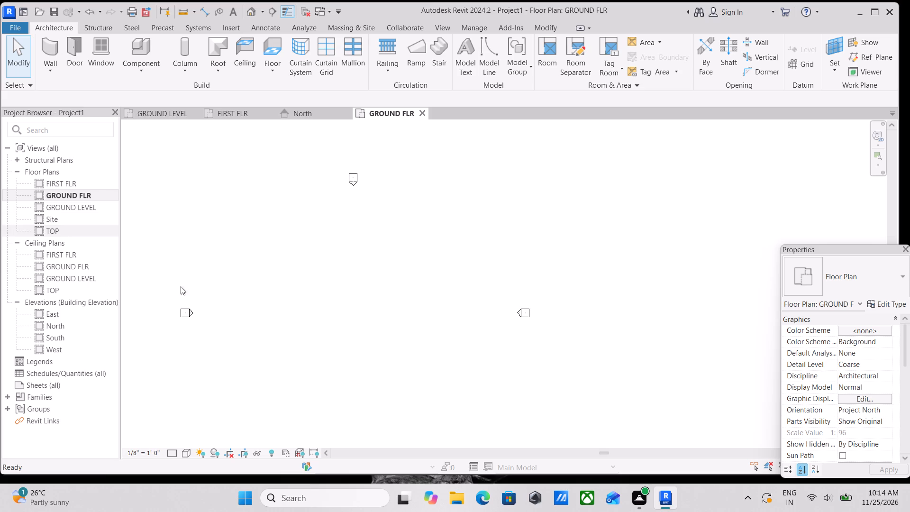
{"action": "scroll", "coordinate": [288, 304], "scroll_direction": "down", "scroll_amount": 4}
{"action": "scroll", "coordinate": [312, 307], "scroll_direction": "up", "scroll_amount": 3}
{"action": "middle_click_drag", "start_coordinate": [302, 306], "coordinate": [337, 297]}
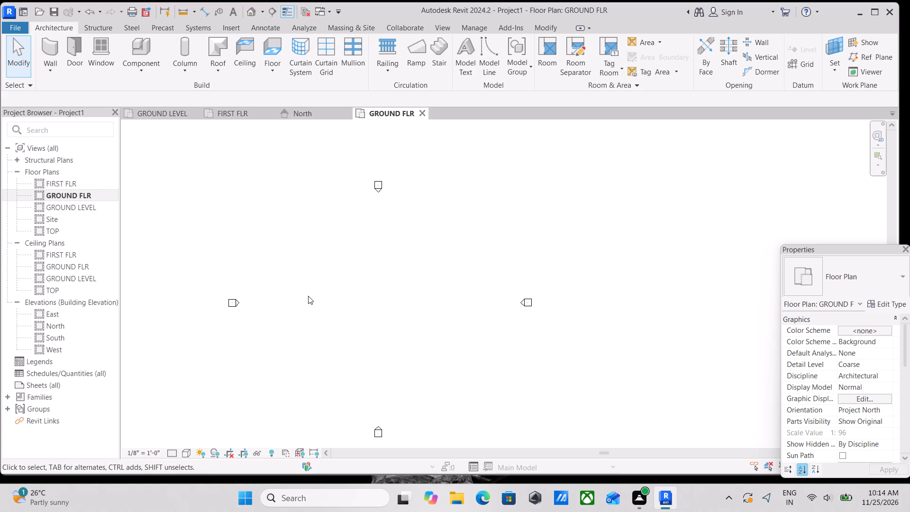
{"action": "scroll", "coordinate": [308, 296], "scroll_direction": "up", "scroll_amount": 1}
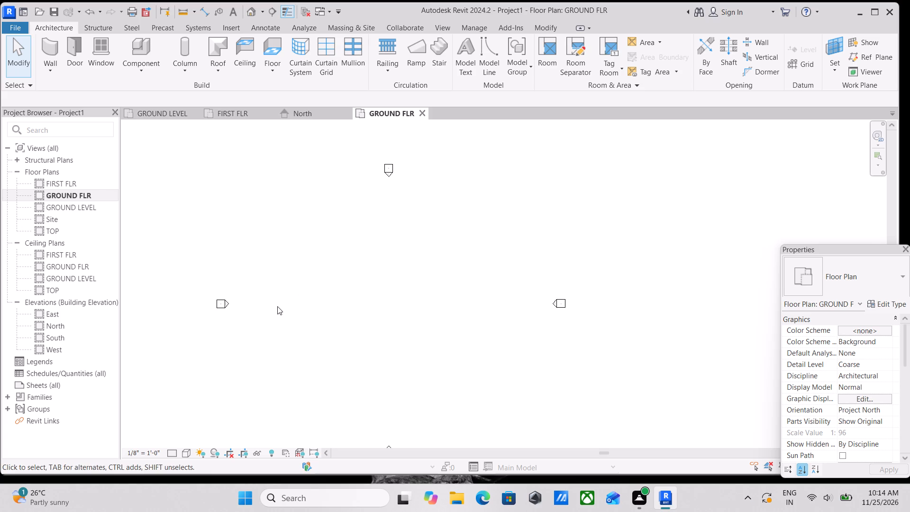
{"action": "scroll", "coordinate": [277, 306], "scroll_direction": "up", "scroll_amount": 2}
{"action": "scroll", "coordinate": [277, 306], "scroll_direction": "down", "scroll_amount": 3}
{"action": "middle_click_drag", "start_coordinate": [295, 306], "coordinate": [377, 336]}
{"action": "scroll", "coordinate": [374, 335], "scroll_direction": "up", "scroll_amount": 3}
{"action": "scroll", "coordinate": [454, 294], "scroll_direction": "down", "scroll_amount": 2}
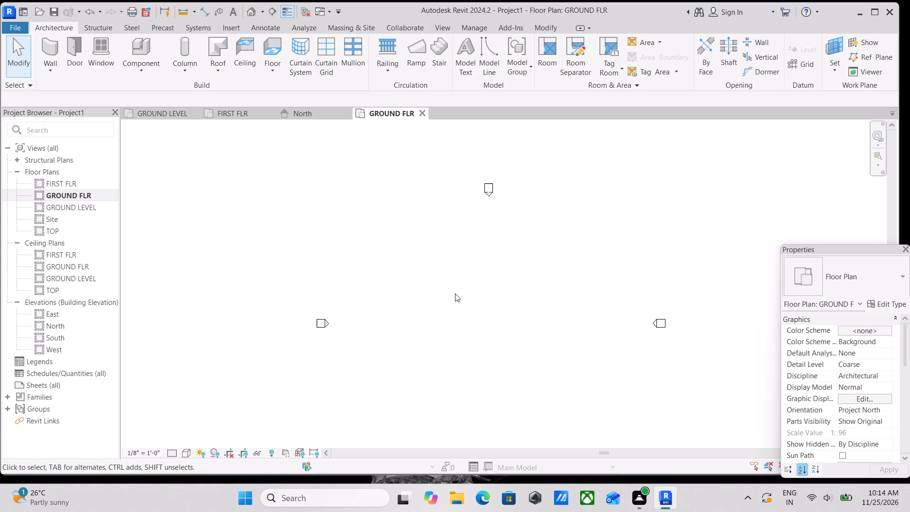
{"action": "scroll", "coordinate": [455, 293], "scroll_direction": "down", "scroll_amount": 1}
{"action": "middle_click_drag", "start_coordinate": [455, 293], "coordinate": [452, 346]}
{"action": "scroll", "coordinate": [450, 346], "scroll_direction": "up", "scroll_amount": 1}
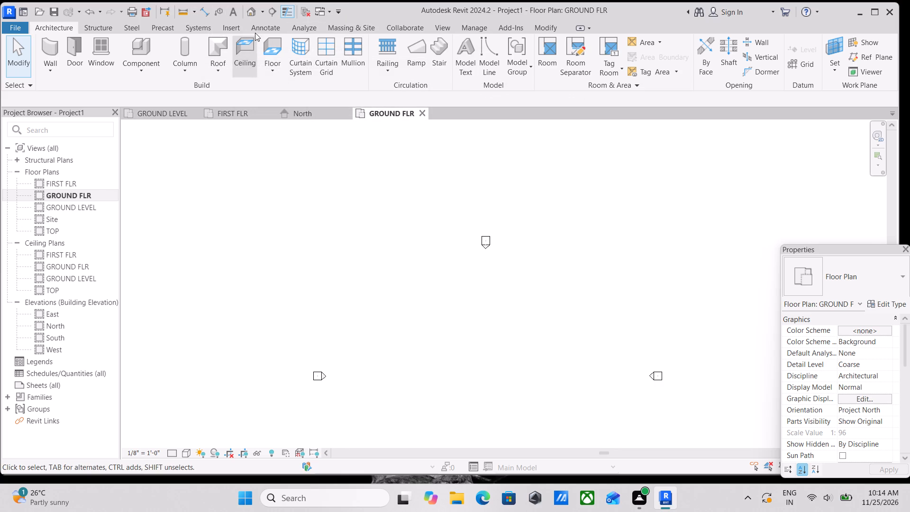
Import the JPEG "WhatsApp Image 2026-11-25 at 10.01.48 AM" from Downloads and place it between the elevation markers in the GROUND FLR plan.
{"action": "left_click", "coordinate": [233, 30]}
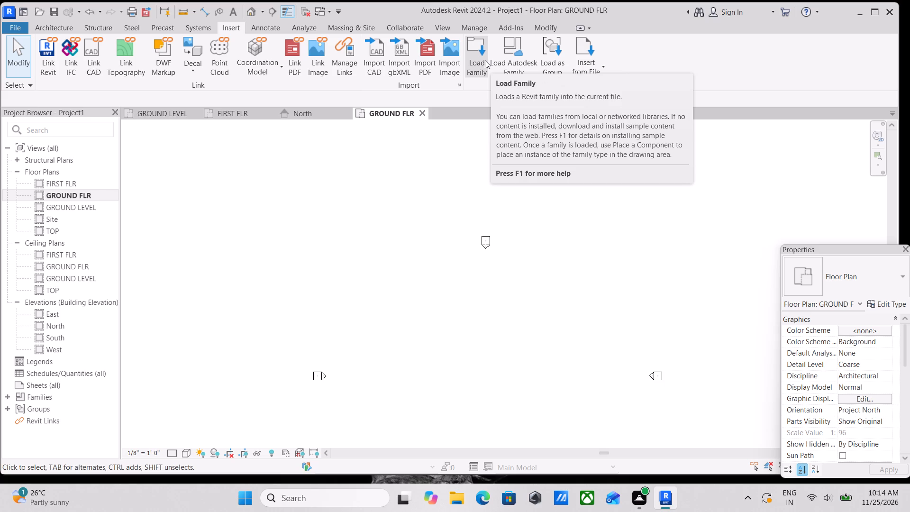
{"action": "left_click", "coordinate": [451, 59]}
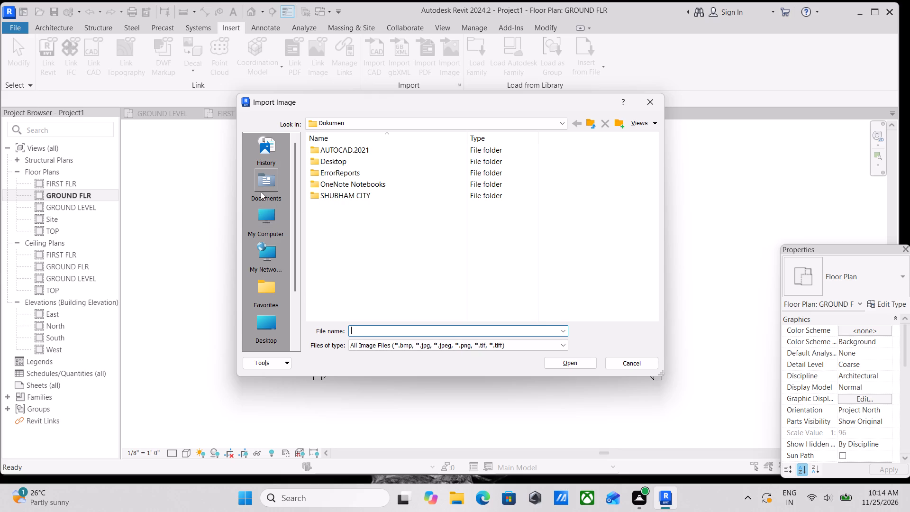
{"action": "left_click", "coordinate": [270, 227]}
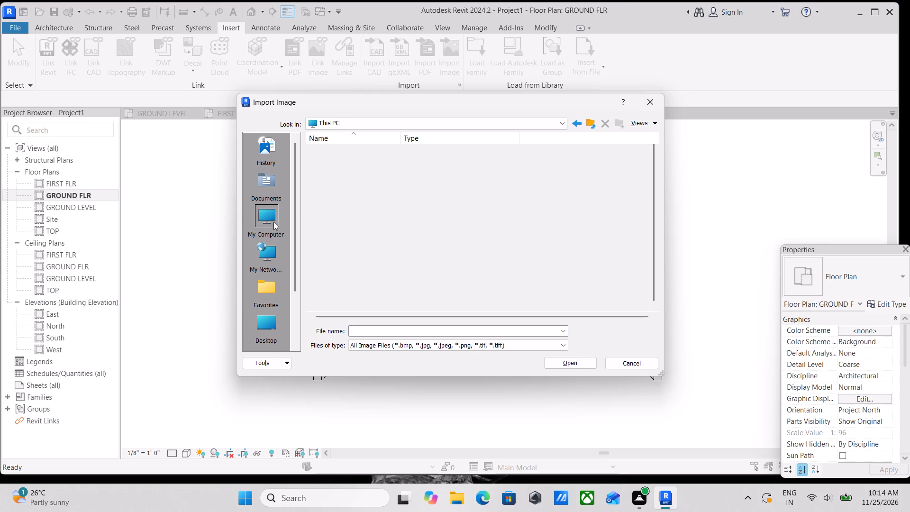
{"action": "scroll", "coordinate": [277, 247], "scroll_direction": "down", "scroll_amount": 2}
{"action": "double_click", "coordinate": [276, 249]}
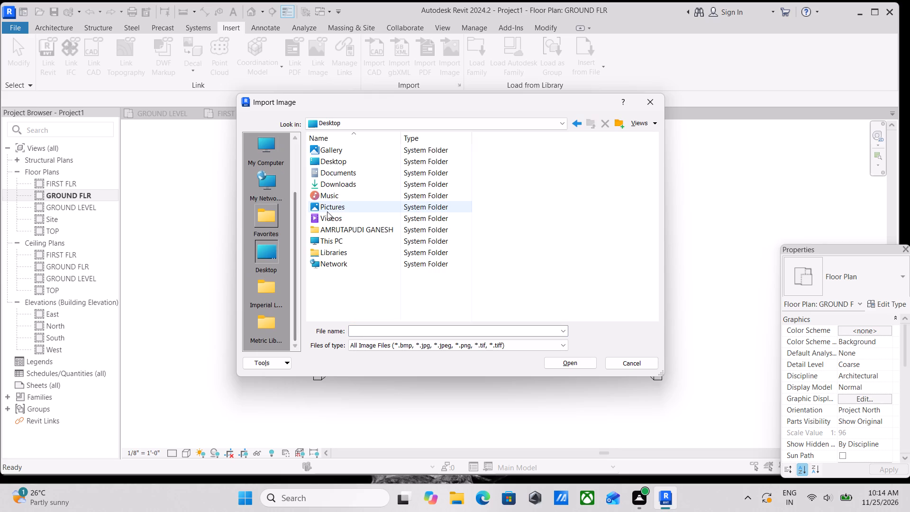
{"action": "left_click", "coordinate": [351, 182]}
{"action": "left_click", "coordinate": [351, 182]}
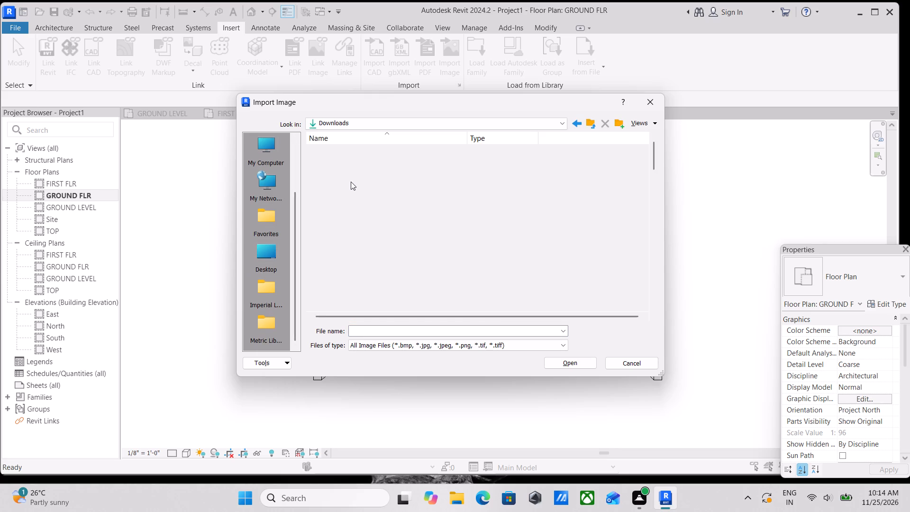
{"action": "left_click", "coordinate": [356, 163]}
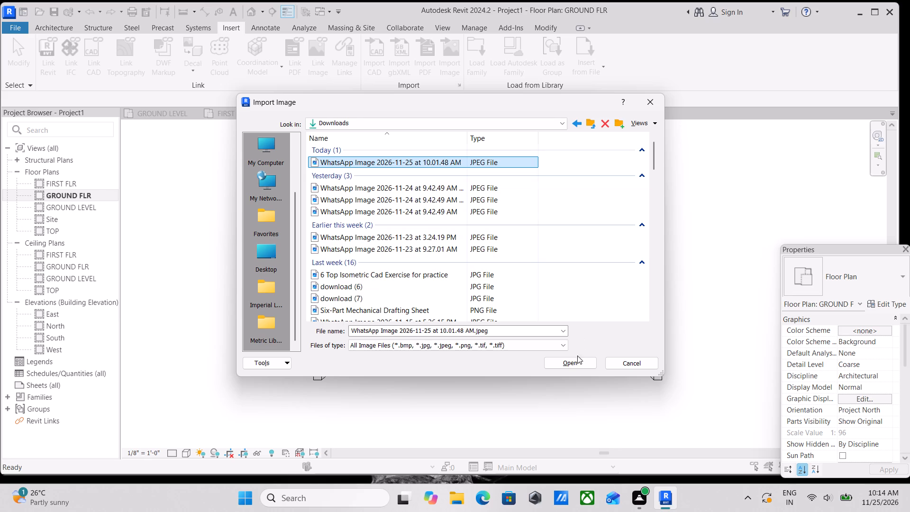
{"action": "left_click", "coordinate": [574, 364]}
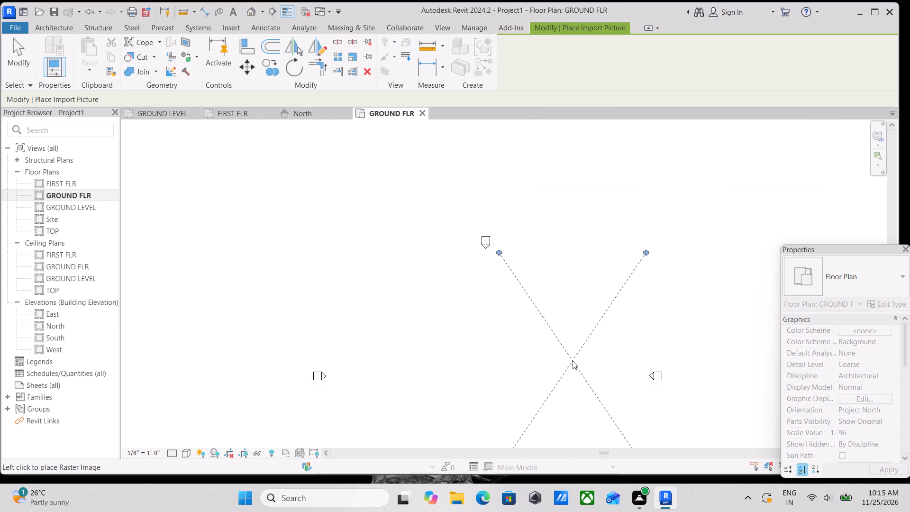
{"action": "left_click", "coordinate": [486, 350]}
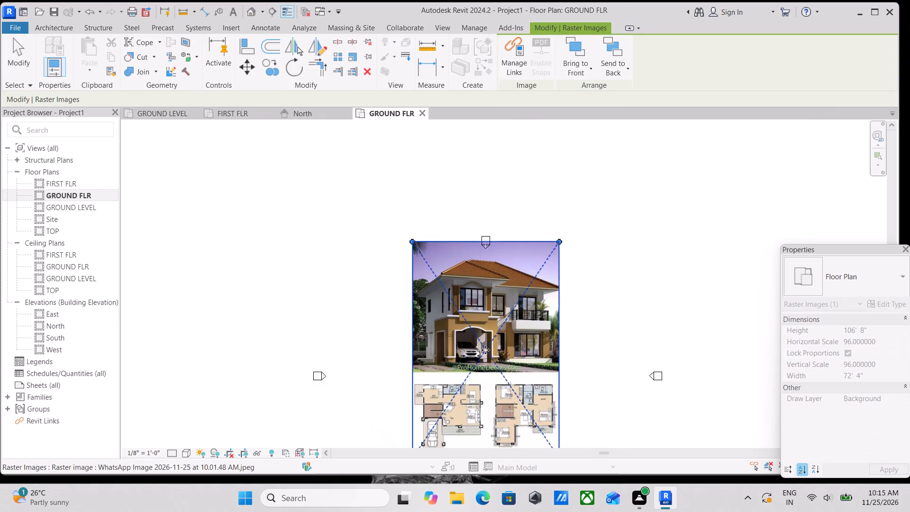
Examine the two floor plan drawings in the imported image, including their room labels, stairs, columns and car porch.
{"action": "middle_click_drag", "start_coordinate": [485, 350], "coordinate": [477, 231]}
{"action": "scroll", "coordinate": [477, 324], "scroll_direction": "up", "scroll_amount": 4}
{"action": "middle_click_drag", "start_coordinate": [460, 323], "coordinate": [366, 289]}
{"action": "scroll", "coordinate": [370, 291], "scroll_direction": "up", "scroll_amount": 1}
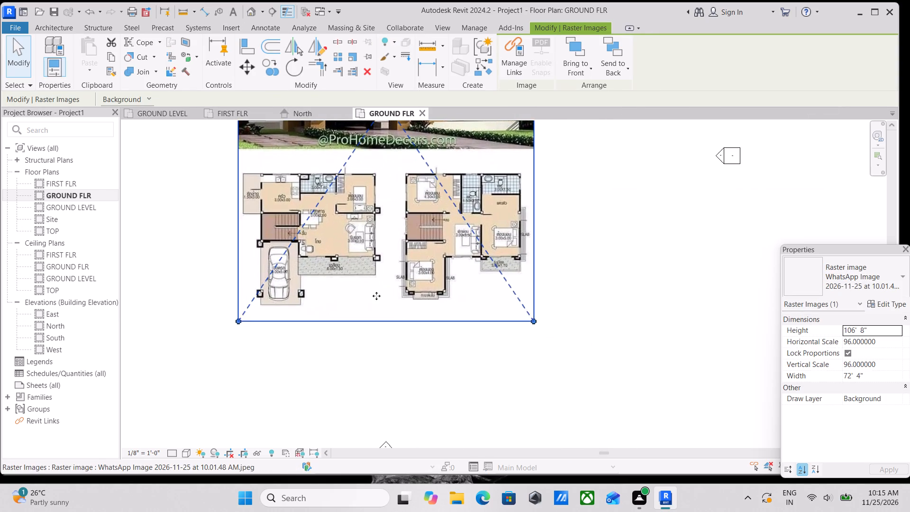
{"action": "scroll", "coordinate": [194, 293], "scroll_direction": "up", "scroll_amount": 5}
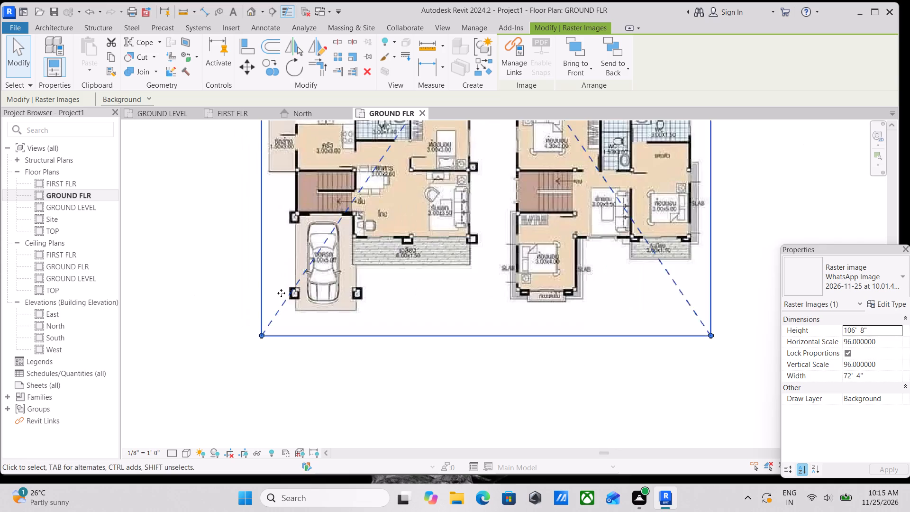
{"action": "scroll", "coordinate": [281, 293], "scroll_direction": "up", "scroll_amount": 8}
{"action": "scroll", "coordinate": [291, 294], "scroll_direction": "down", "scroll_amount": 8}
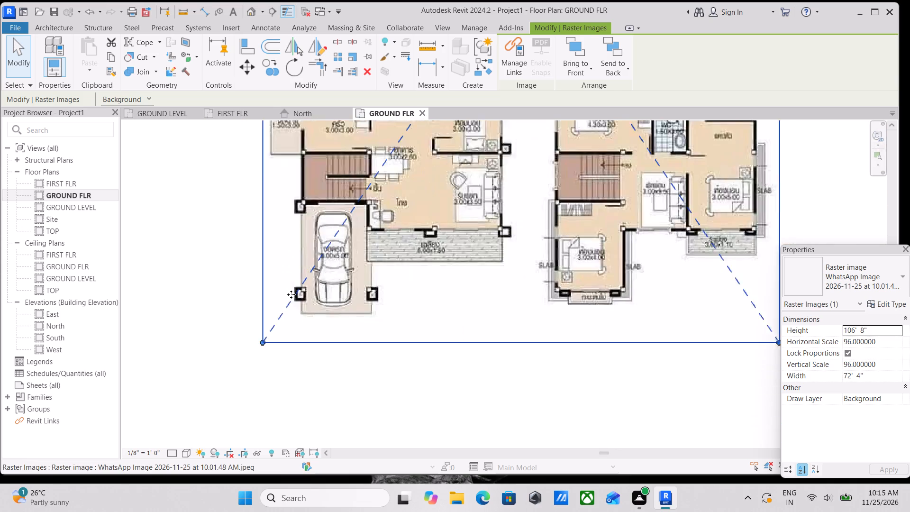
{"action": "scroll", "coordinate": [291, 294], "scroll_direction": "down", "scroll_amount": 2}
{"action": "middle_click_drag", "start_coordinate": [290, 311], "coordinate": [318, 424]}
{"action": "scroll", "coordinate": [338, 341], "scroll_direction": "up", "scroll_amount": 3}
{"action": "middle_click_drag", "start_coordinate": [367, 259], "coordinate": [370, 328]}
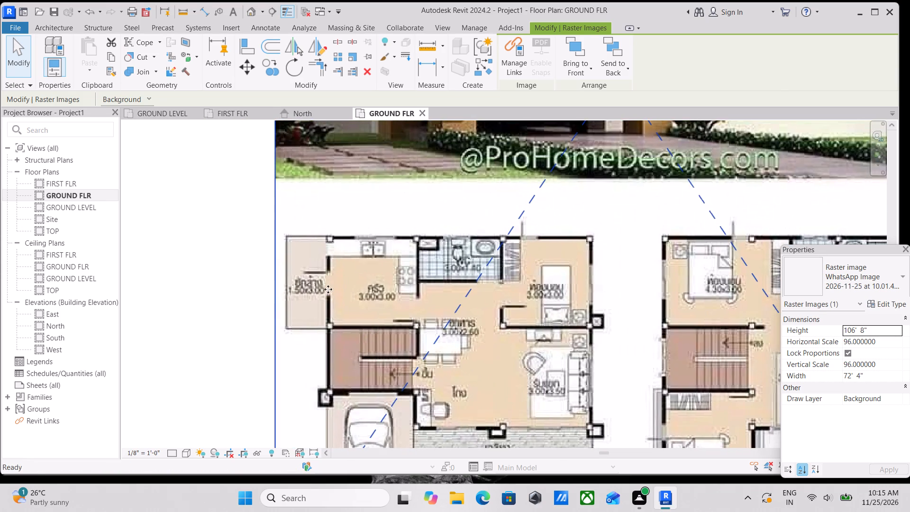
{"action": "scroll", "coordinate": [320, 290], "scroll_direction": "up", "scroll_amount": 2}
{"action": "scroll", "coordinate": [327, 303], "scroll_direction": "down", "scroll_amount": 5}
{"action": "middle_click_drag", "start_coordinate": [328, 304], "coordinate": [310, 236]}
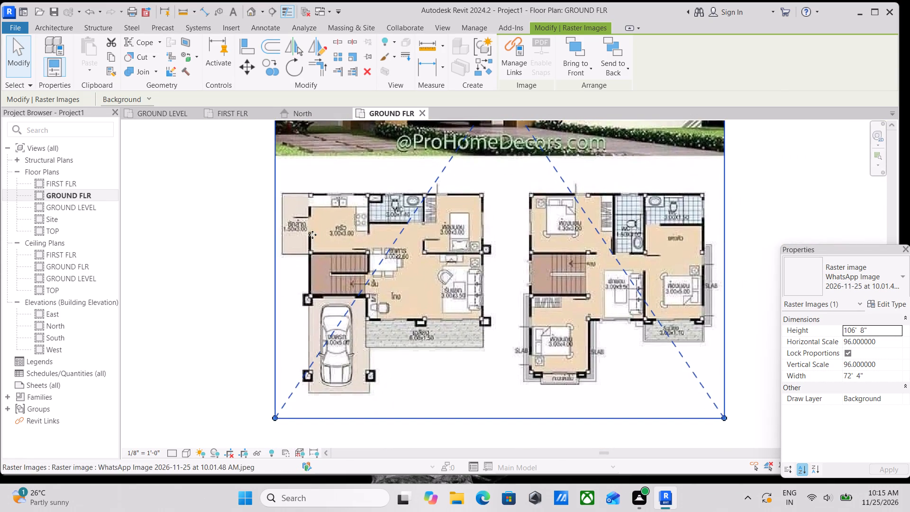
{"action": "scroll", "coordinate": [393, 297], "scroll_direction": "down", "scroll_amount": 2}
{"action": "middle_click_drag", "start_coordinate": [388, 294], "coordinate": [343, 272]}
{"action": "scroll", "coordinate": [428, 296], "scroll_direction": "up", "scroll_amount": 13}
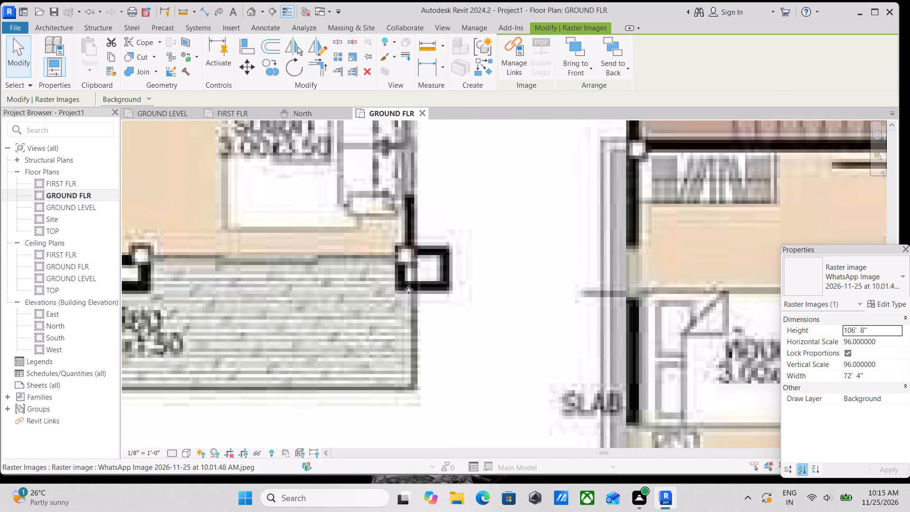
Enlarge the imported image from its lower corner to about 85' 2" wide and 125' 7" high, with proportions locked.
{"action": "scroll", "coordinate": [409, 290], "scroll_direction": "down", "scroll_amount": 12}
{"action": "middle_click_drag", "start_coordinate": [409, 290], "coordinate": [330, 254]}
{"action": "scroll", "coordinate": [390, 296], "scroll_direction": "down", "scroll_amount": 3}
{"action": "middle_click_drag", "start_coordinate": [390, 296], "coordinate": [354, 316]}
{"action": "left_click_drag", "start_coordinate": [455, 344], "coordinate": [515, 379]}
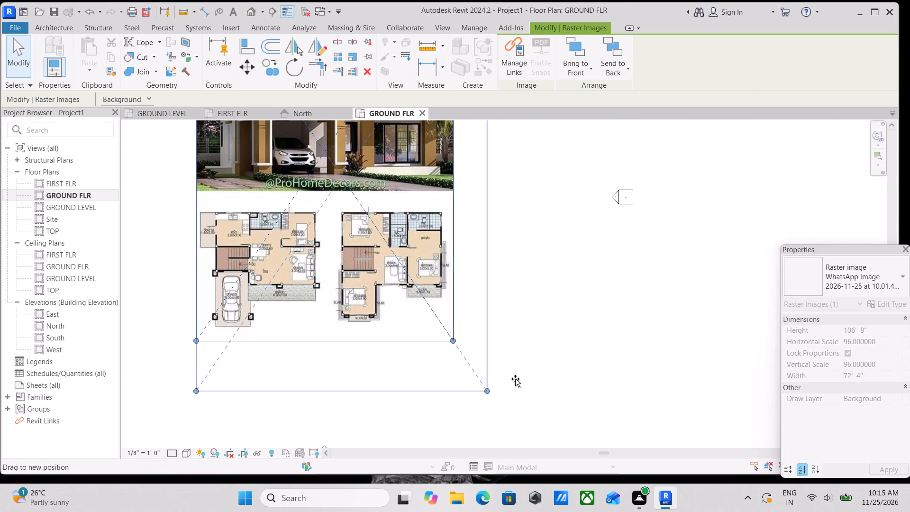
{"action": "left_click_drag", "start_coordinate": [515, 379], "coordinate": [517, 381]}
{"action": "scroll", "coordinate": [304, 325], "scroll_direction": "down", "scroll_amount": 2}
{"action": "middle_click_drag", "start_coordinate": [305, 326], "coordinate": [382, 360]}
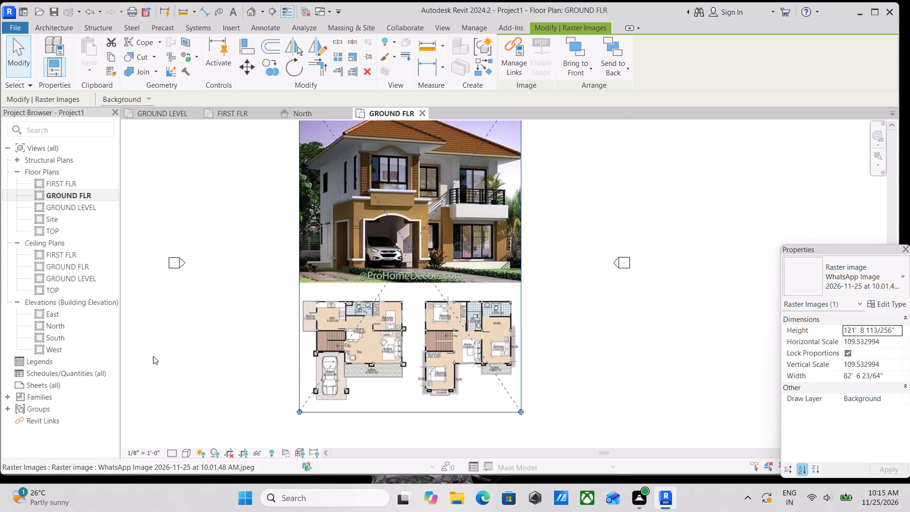
{"action": "scroll", "coordinate": [0, 370], "scroll_direction": "down", "scroll_amount": 1}
{"action": "scroll", "coordinate": [904, 89], "scroll_direction": "down", "scroll_amount": 2}
{"action": "scroll", "coordinate": [740, 187], "scroll_direction": "down", "scroll_amount": 2}
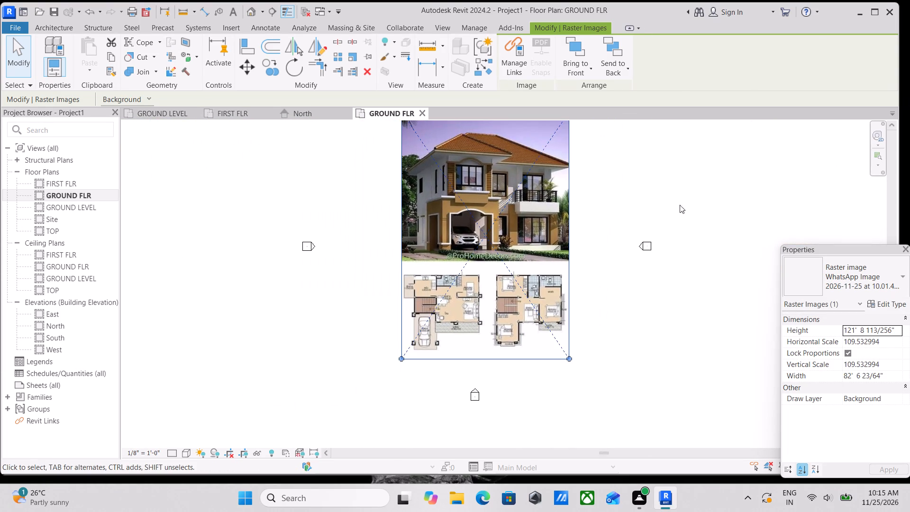
{"action": "scroll", "coordinate": [417, 328], "scroll_direction": "up", "scroll_amount": 1}
{"action": "middle_click_drag", "start_coordinate": [423, 329], "coordinate": [455, 283]}
{"action": "scroll", "coordinate": [728, 354], "scroll_direction": "up", "scroll_amount": 2}
{"action": "left_click_drag", "start_coordinate": [596, 307], "coordinate": [621, 308]}
Examine the kitchen, WC and bedroom along the top edge of the image's first floor plan drawing.
{"action": "scroll", "coordinate": [393, 292], "scroll_direction": "up", "scroll_amount": 3}
{"action": "middle_click_drag", "start_coordinate": [394, 274], "coordinate": [414, 316]}
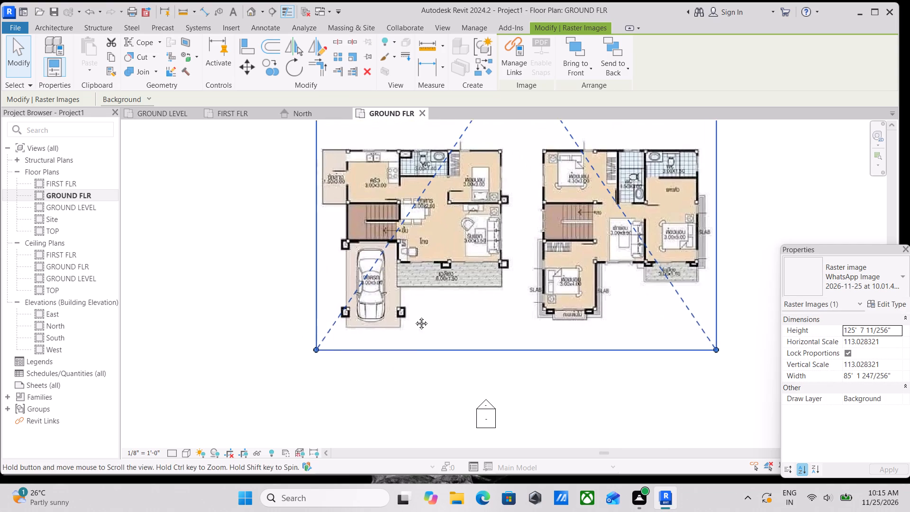
{"action": "middle_click_drag", "start_coordinate": [414, 316], "coordinate": [427, 346]}
{"action": "scroll", "coordinate": [422, 243], "scroll_direction": "up", "scroll_amount": 3}
{"action": "middle_click_drag", "start_coordinate": [422, 241], "coordinate": [436, 309]}
{"action": "scroll", "coordinate": [442, 245], "scroll_direction": "up", "scroll_amount": 3}
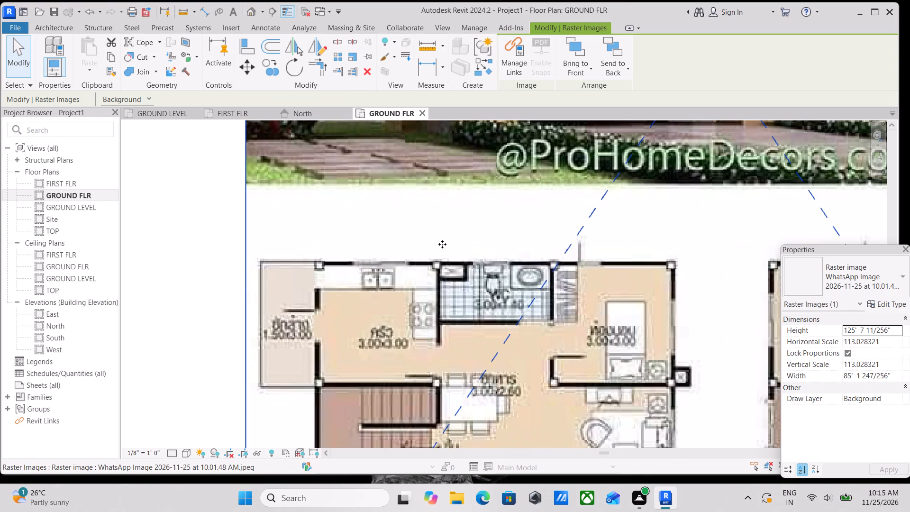
{"action": "scroll", "coordinate": [454, 244], "scroll_direction": "down", "scroll_amount": 2}
{"action": "middle_click_drag", "start_coordinate": [475, 239], "coordinate": [495, 264]}
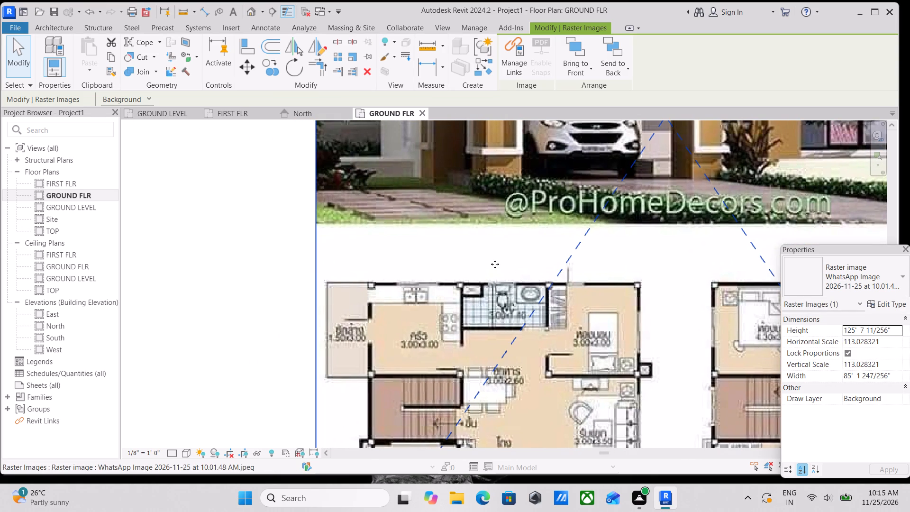
Check the image's scale with a wall preview from the kitchen's outer corner, along the plan's top edge and down the kitchen side, without placing a wall.
{"action": "key", "text": "Escape"}
{"action": "type", "text": "WA"}
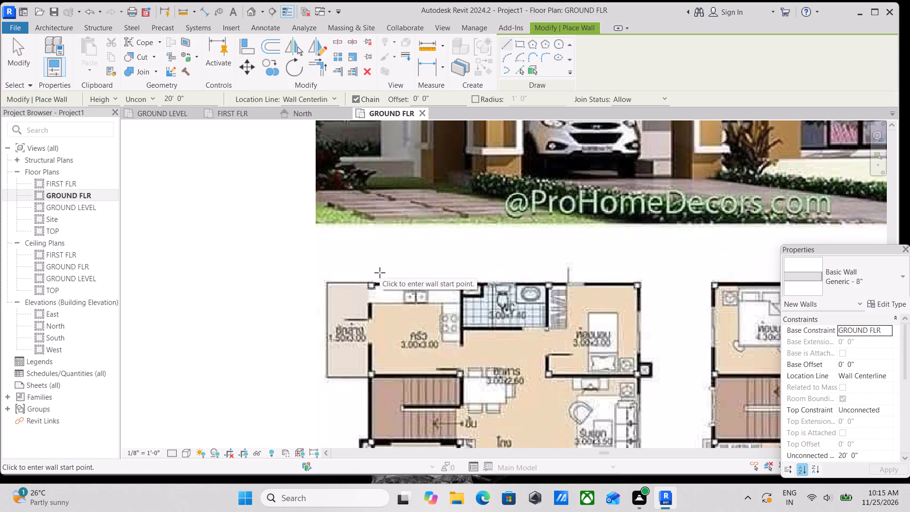
{"action": "scroll", "coordinate": [392, 295], "scroll_direction": "up", "scroll_amount": 10}
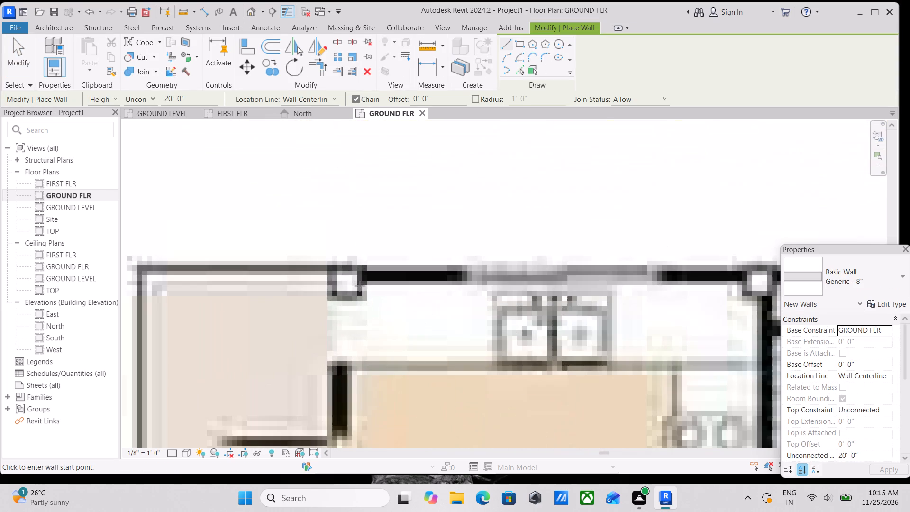
{"action": "scroll", "coordinate": [360, 286], "scroll_direction": "up", "scroll_amount": 1}
{"action": "left_click", "coordinate": [343, 277]}
{"action": "middle_click_drag", "start_coordinate": [543, 281], "coordinate": [323, 279]}
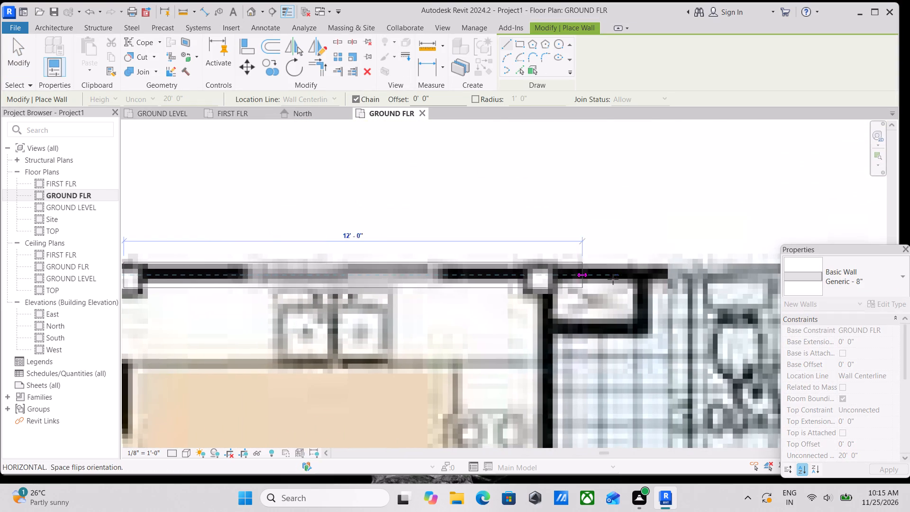
{"action": "middle_click_drag", "start_coordinate": [613, 279], "coordinate": [387, 253]}
{"action": "scroll", "coordinate": [702, 273], "scroll_direction": "down", "scroll_amount": 2}
{"action": "middle_click_drag", "start_coordinate": [701, 273], "coordinate": [522, 272]}
{"action": "scroll", "coordinate": [712, 266], "scroll_direction": "down", "scroll_amount": 2}
{"action": "middle_click_drag", "start_coordinate": [712, 266], "coordinate": [609, 269]}
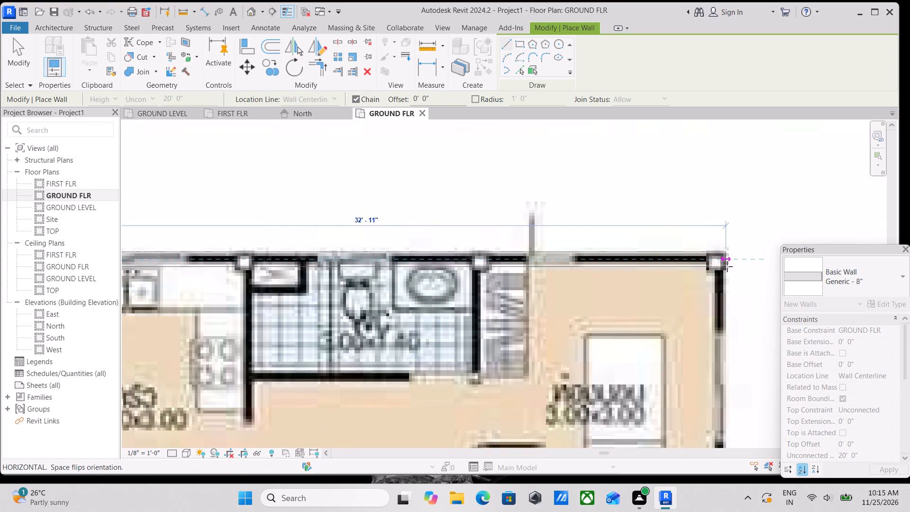
{"action": "scroll", "coordinate": [726, 266], "scroll_direction": "down", "scroll_amount": 1}
{"action": "middle_click_drag", "start_coordinate": [726, 266], "coordinate": [774, 246]}
{"action": "scroll", "coordinate": [774, 246], "scroll_direction": "down", "scroll_amount": 2}
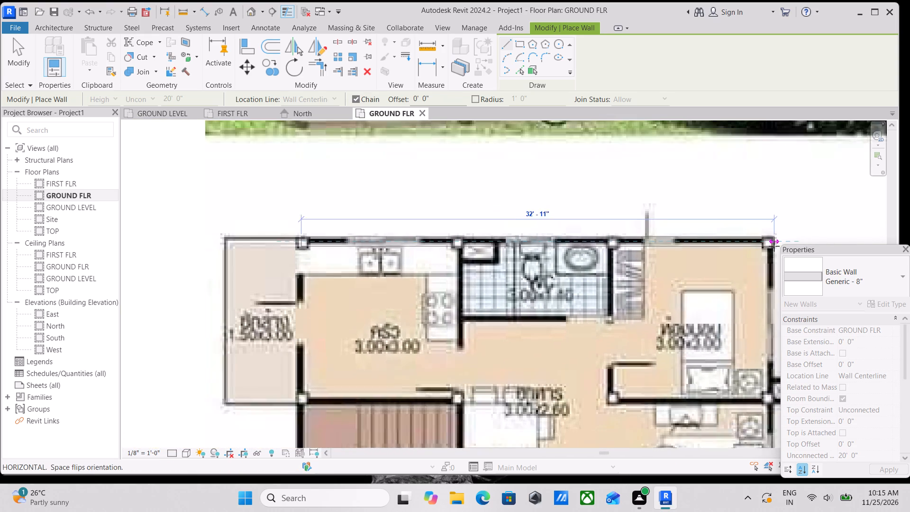
{"action": "scroll", "coordinate": [774, 246], "scroll_direction": "down", "scroll_amount": 1}
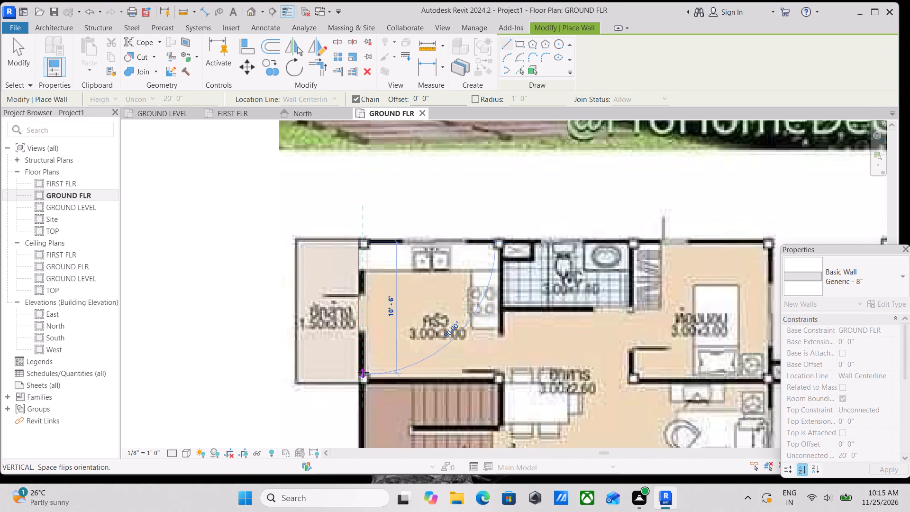
{"action": "scroll", "coordinate": [364, 378], "scroll_direction": "up", "scroll_amount": 3}
{"action": "scroll", "coordinate": [364, 378], "scroll_direction": "down", "scroll_amount": 2}
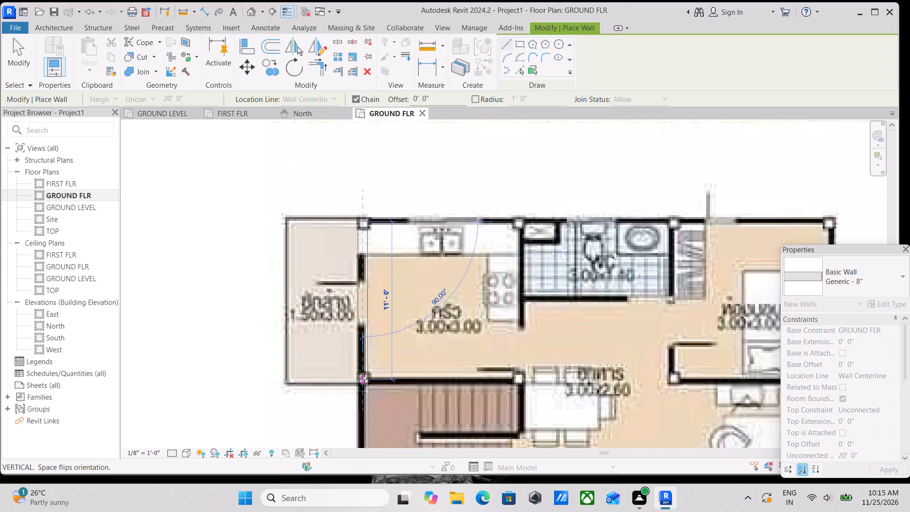
{"action": "key", "text": "Escape"}
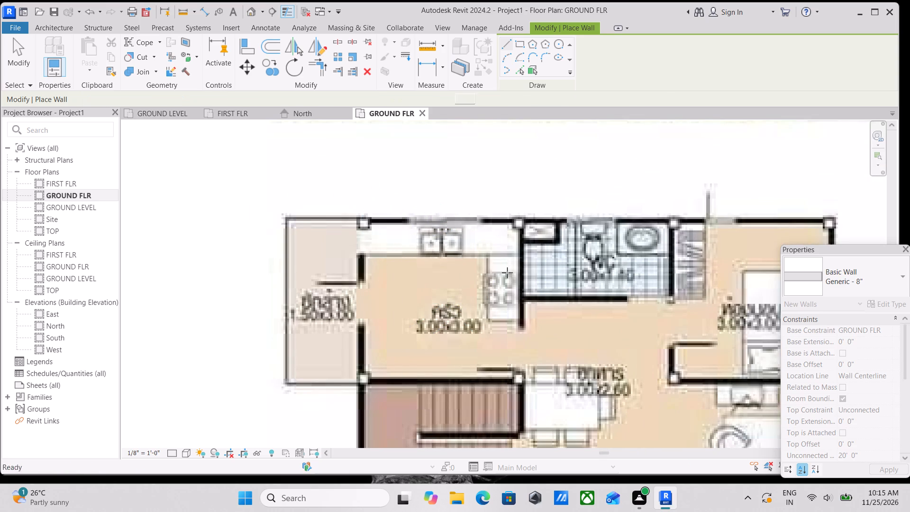
{"action": "scroll", "coordinate": [611, 265], "scroll_direction": "down", "scroll_amount": 3}
{"action": "scroll", "coordinate": [545, 303], "scroll_direction": "down", "scroll_amount": 3}
{"action": "middle_click_drag", "start_coordinate": [542, 301], "coordinate": [543, 234]}
{"action": "scroll", "coordinate": [576, 354], "scroll_direction": "down", "scroll_amount": 1}
{"action": "middle_click_drag", "start_coordinate": [555, 333], "coordinate": [528, 286]}
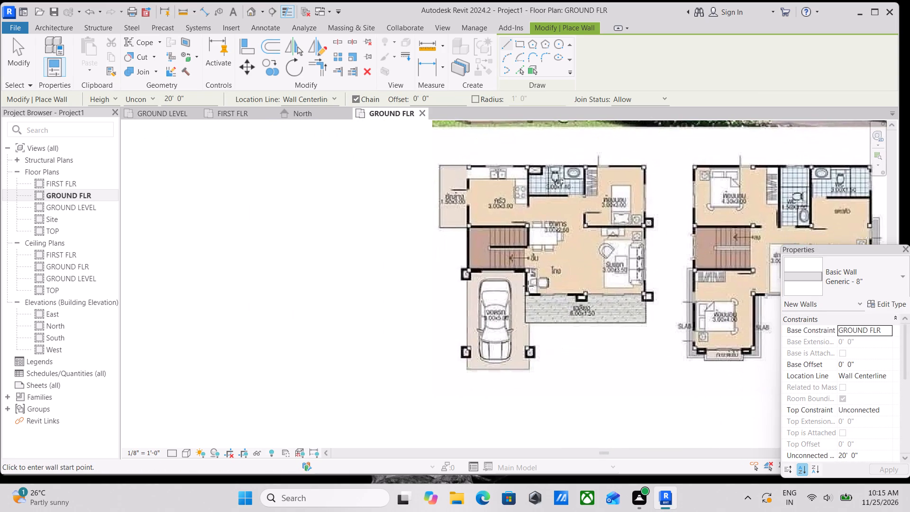
{"action": "scroll", "coordinate": [617, 329], "scroll_direction": "down", "scroll_amount": 4}
{"action": "middle_click_drag", "start_coordinate": [606, 323], "coordinate": [498, 297]}
{"action": "key", "text": "Escape"}
Enlarge the imported image from its lower corner to about 88' 5" wide and 130' 5" high.
{"action": "scroll", "coordinate": [630, 311], "scroll_direction": "down", "scroll_amount": 1}
{"action": "middle_click_drag", "start_coordinate": [627, 309], "coordinate": [521, 298]}
{"action": "scroll", "coordinate": [672, 357], "scroll_direction": "up", "scroll_amount": 2}
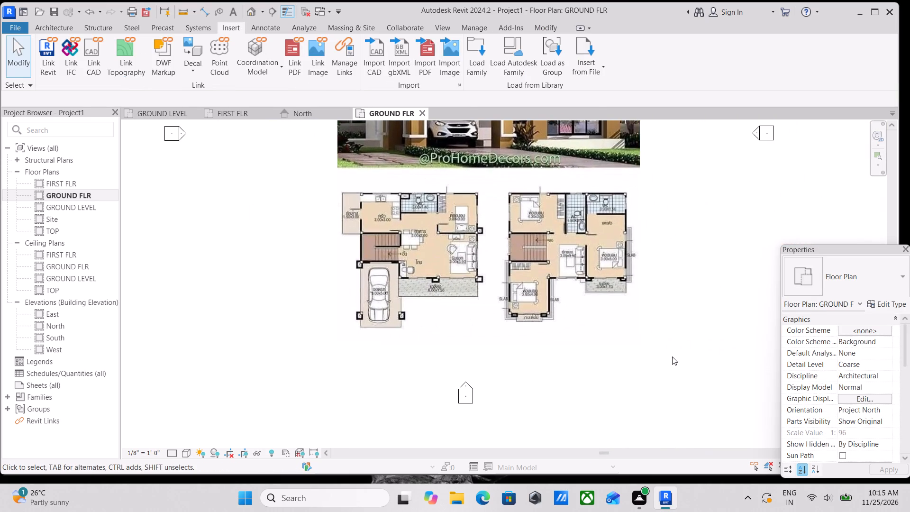
{"action": "scroll", "coordinate": [687, 374], "scroll_direction": "up", "scroll_amount": 3}
{"action": "key", "text": "Escape"}
{"action": "scroll", "coordinate": [540, 339], "scroll_direction": "down", "scroll_amount": 1}
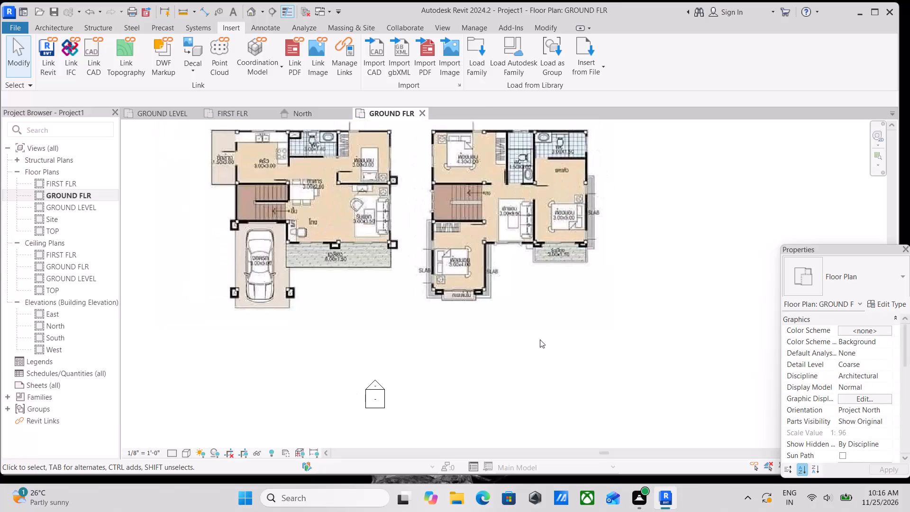
{"action": "scroll", "coordinate": [540, 339], "scroll_direction": "down", "scroll_amount": 5}
{"action": "left_click", "coordinate": [565, 292]}
{"action": "scroll", "coordinate": [574, 339], "scroll_direction": "up", "scroll_amount": 2}
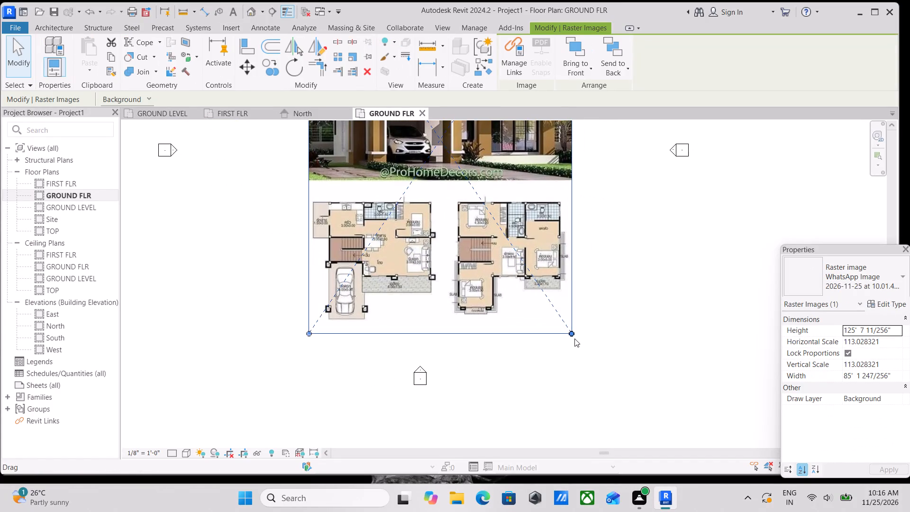
{"action": "left_click_drag", "start_coordinate": [573, 337], "coordinate": [599, 342]}
{"action": "middle_click_drag", "start_coordinate": [438, 329], "coordinate": [525, 423]}
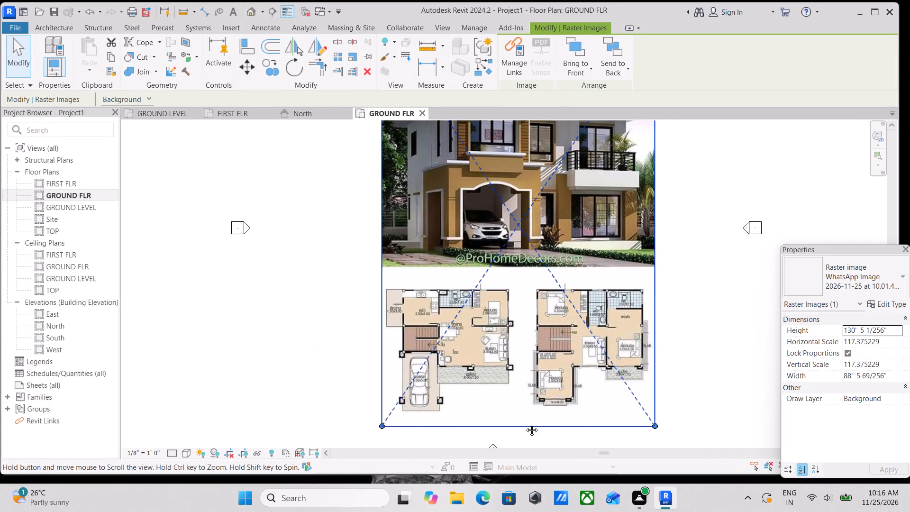
{"action": "middle_click_drag", "start_coordinate": [525, 423], "coordinate": [530, 430]}
Nudge the selected house image up and to the left so it sits more centrally between the elevation markers.
{"action": "key", "text": "Up"}
{"action": "key", "text": "Up"}
{"action": "scroll", "coordinate": [541, 366], "scroll_direction": "down", "scroll_amount": 3}
{"action": "key", "text": "Up"}
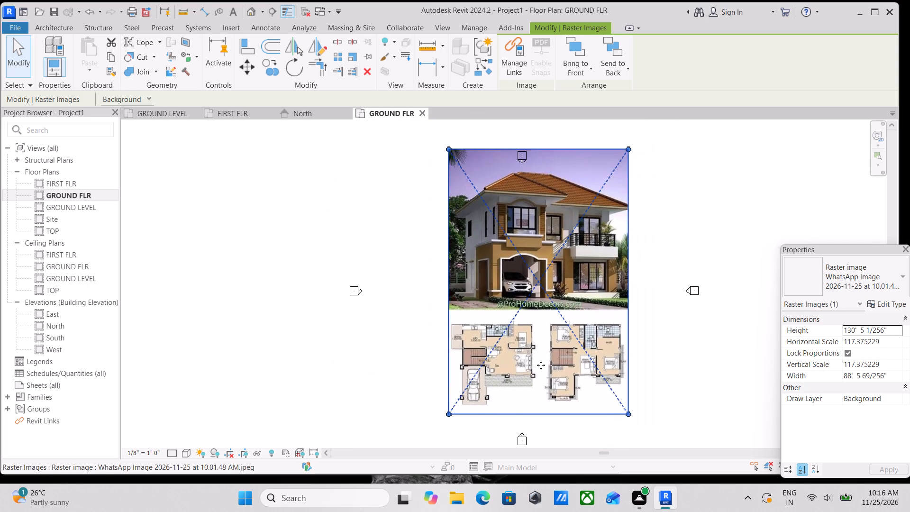
{"action": "key", "text": "Up"}
{"action": "scroll", "coordinate": [541, 365], "scroll_direction": "down", "scroll_amount": 2}
{"action": "key", "text": "Left"}
{"action": "key", "text": "Left"}
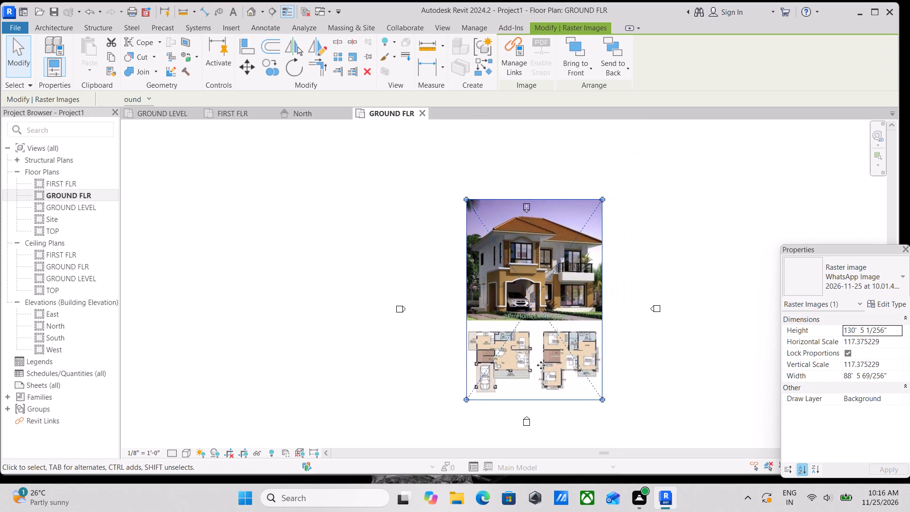
{"action": "key", "text": "Left"}
Examine the repositioned image from its top edge down to the two floor plan drawings.
{"action": "scroll", "coordinate": [541, 365], "scroll_direction": "up", "scroll_amount": 2}
{"action": "scroll", "coordinate": [519, 254], "scroll_direction": "up", "scroll_amount": 3}
{"action": "middle_click_drag", "start_coordinate": [519, 253], "coordinate": [554, 362]}
{"action": "scroll", "coordinate": [554, 362], "scroll_direction": "up", "scroll_amount": 3}
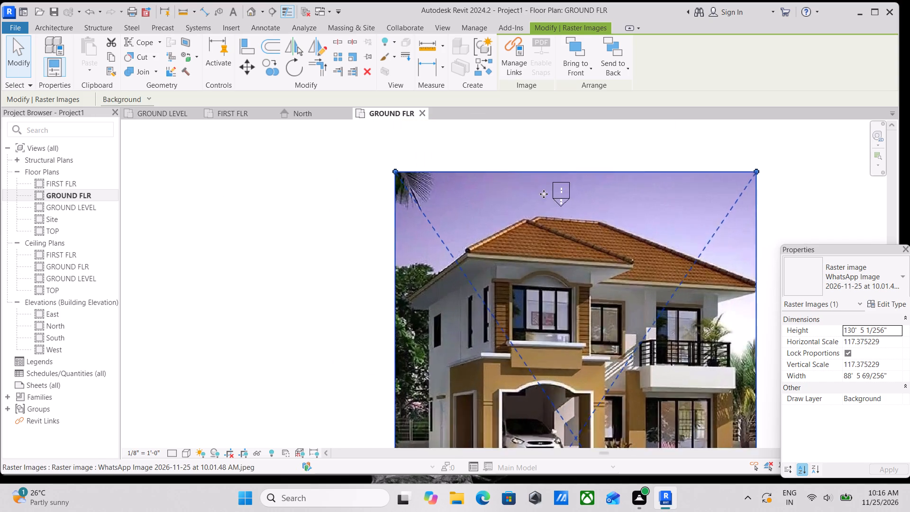
{"action": "scroll", "coordinate": [544, 194], "scroll_direction": "up", "scroll_amount": 5}
{"action": "scroll", "coordinate": [574, 294], "scroll_direction": "down", "scroll_amount": 9}
{"action": "middle_click_drag", "start_coordinate": [573, 310], "coordinate": [594, 212]}
{"action": "scroll", "coordinate": [605, 289], "scroll_direction": "down", "scroll_amount": 3}
{"action": "middle_click_drag", "start_coordinate": [605, 290], "coordinate": [602, 215]}
{"action": "middle_click_drag", "start_coordinate": [601, 290], "coordinate": [594, 260]}
{"action": "scroll", "coordinate": [574, 271], "scroll_direction": "up", "scroll_amount": 2}
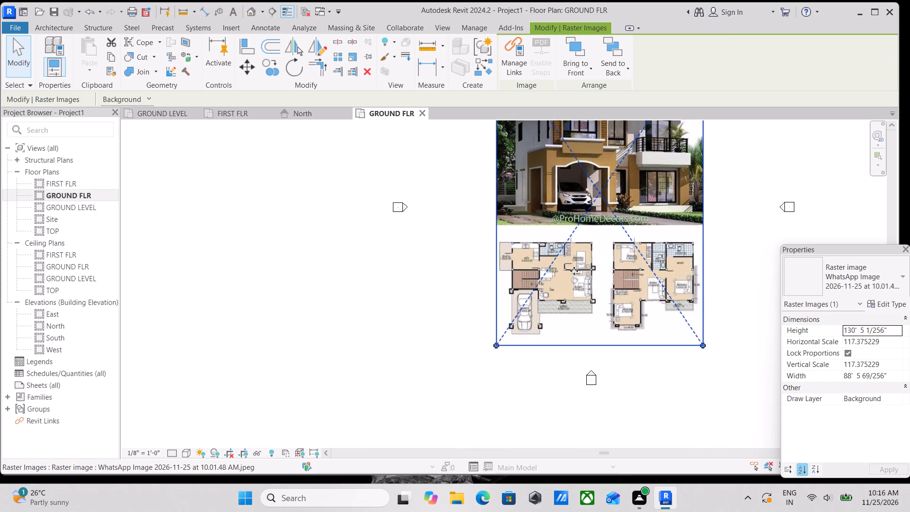
{"action": "scroll", "coordinate": [574, 271], "scroll_direction": "up", "scroll_amount": 1}
{"action": "middle_click_drag", "start_coordinate": [574, 271], "coordinate": [574, 345]}
{"action": "scroll", "coordinate": [578, 367], "scroll_direction": "up", "scroll_amount": 3}
{"action": "middle_click_drag", "start_coordinate": [575, 369], "coordinate": [550, 279]}
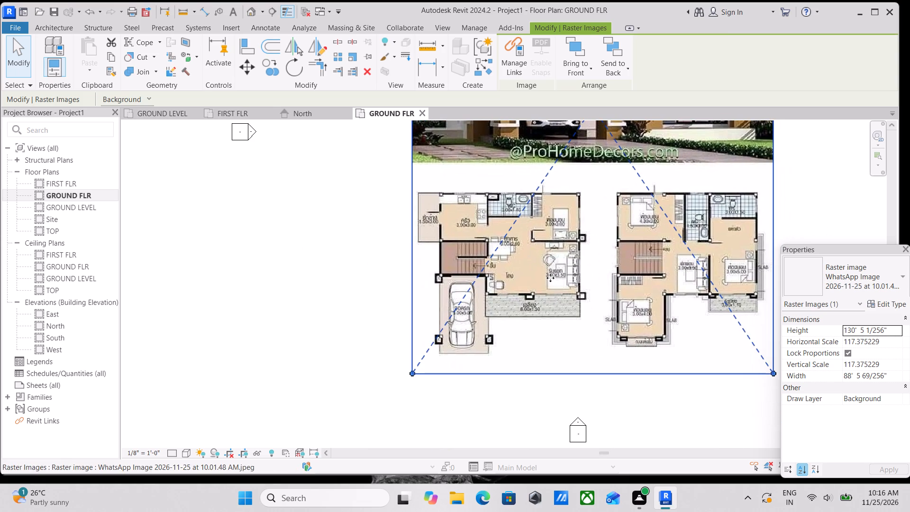
{"action": "scroll", "coordinate": [579, 326], "scroll_direction": "down", "scroll_amount": 3}
{"action": "middle_click_drag", "start_coordinate": [575, 325], "coordinate": [546, 374]}
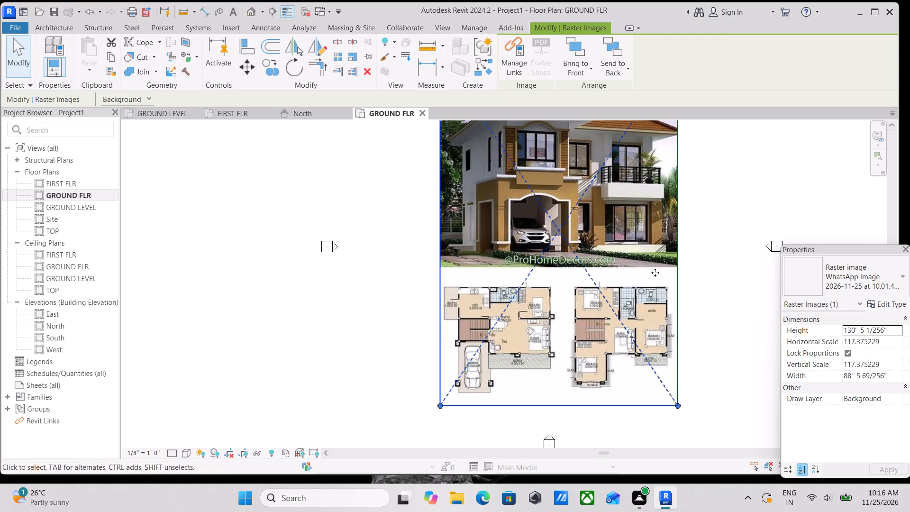
{"action": "key", "text": "Escape"}
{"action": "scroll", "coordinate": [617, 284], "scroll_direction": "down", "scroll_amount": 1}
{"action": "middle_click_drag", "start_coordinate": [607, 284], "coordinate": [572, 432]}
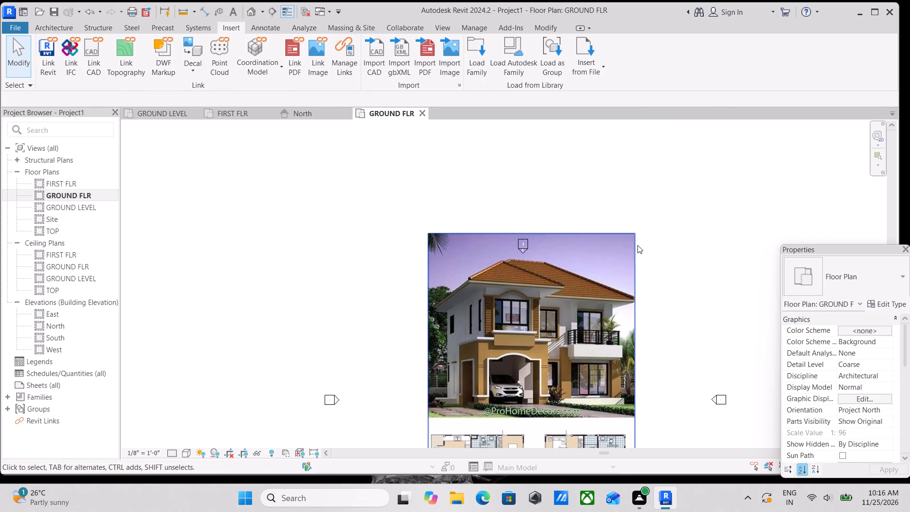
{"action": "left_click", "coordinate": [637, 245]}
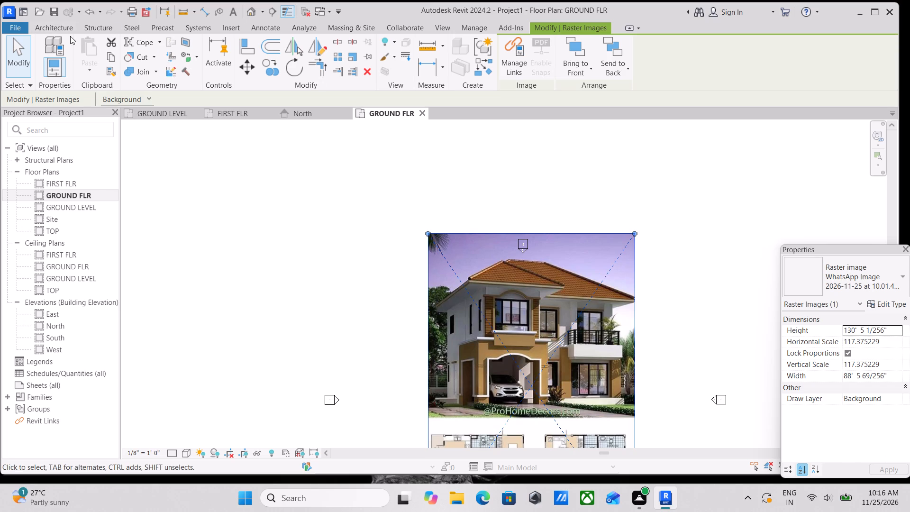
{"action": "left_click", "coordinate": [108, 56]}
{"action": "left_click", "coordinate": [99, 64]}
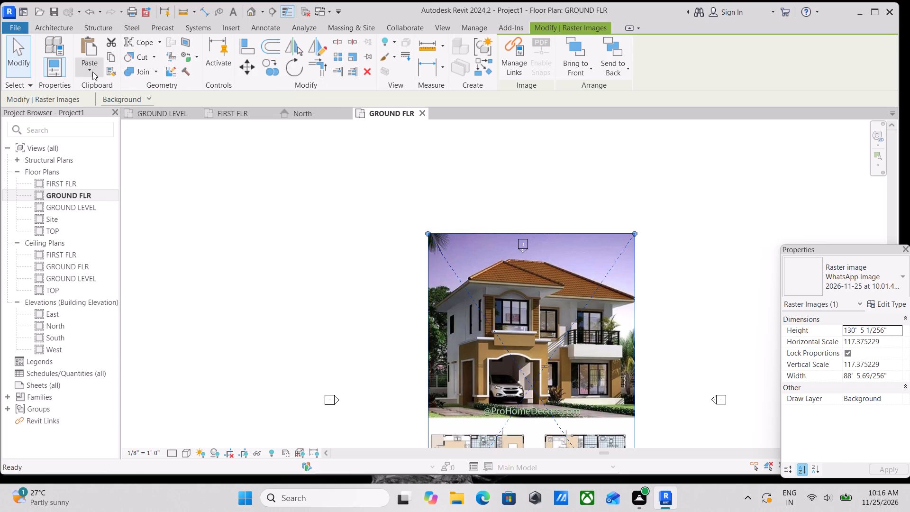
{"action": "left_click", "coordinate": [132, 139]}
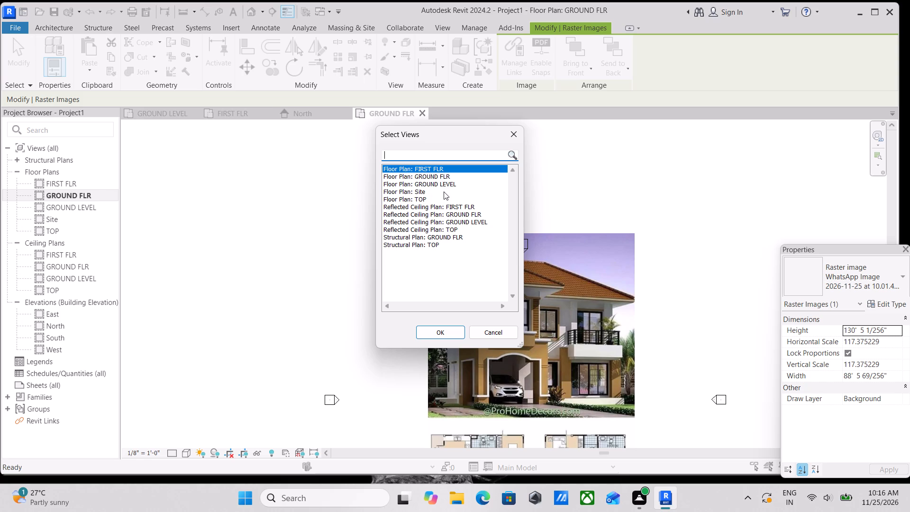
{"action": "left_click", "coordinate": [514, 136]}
Review the GROUND LEVEL and FIRST FLR plan views and the level lines in the North elevation.
{"action": "scroll", "coordinate": [447, 282], "scroll_direction": "down", "scroll_amount": 2}
{"action": "middle_click_drag", "start_coordinate": [447, 282], "coordinate": [449, 226]}
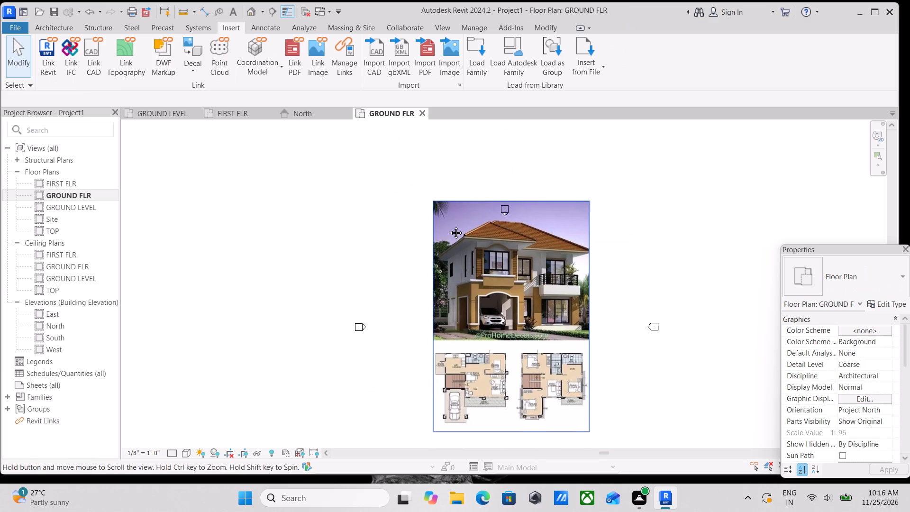
{"action": "middle_click_drag", "start_coordinate": [449, 226], "coordinate": [452, 213]}
{"action": "middle_click_drag", "start_coordinate": [412, 220], "coordinate": [438, 193]}
{"action": "scroll", "coordinate": [412, 220], "scroll_direction": "down", "scroll_amount": 1}
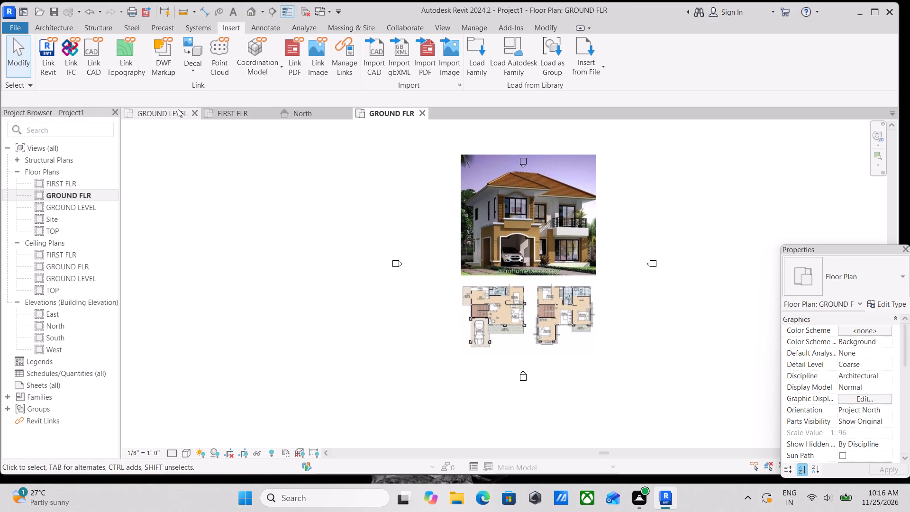
{"action": "left_click", "coordinate": [177, 114]}
{"action": "left_click", "coordinate": [230, 113]}
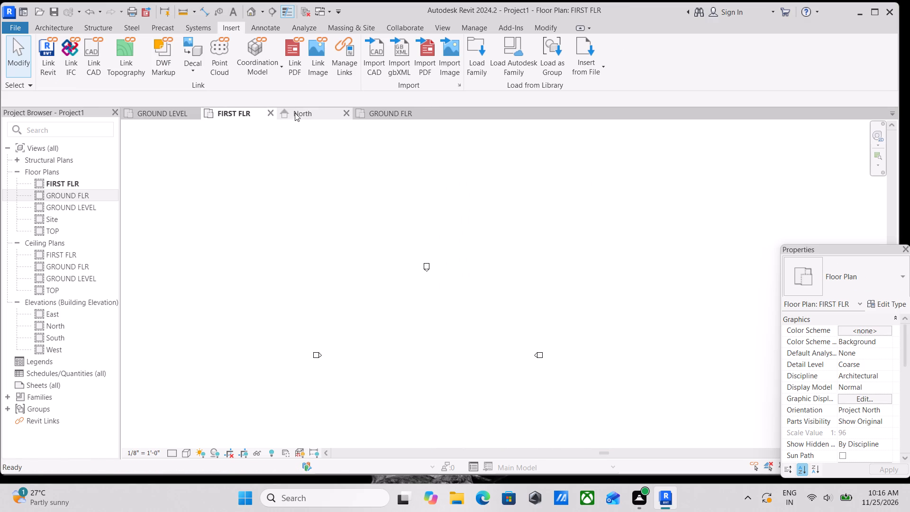
{"action": "left_click", "coordinate": [305, 111]}
{"action": "scroll", "coordinate": [581, 250], "scroll_direction": "down", "scroll_amount": 2}
{"action": "middle_click_drag", "start_coordinate": [581, 250], "coordinate": [398, 242]}
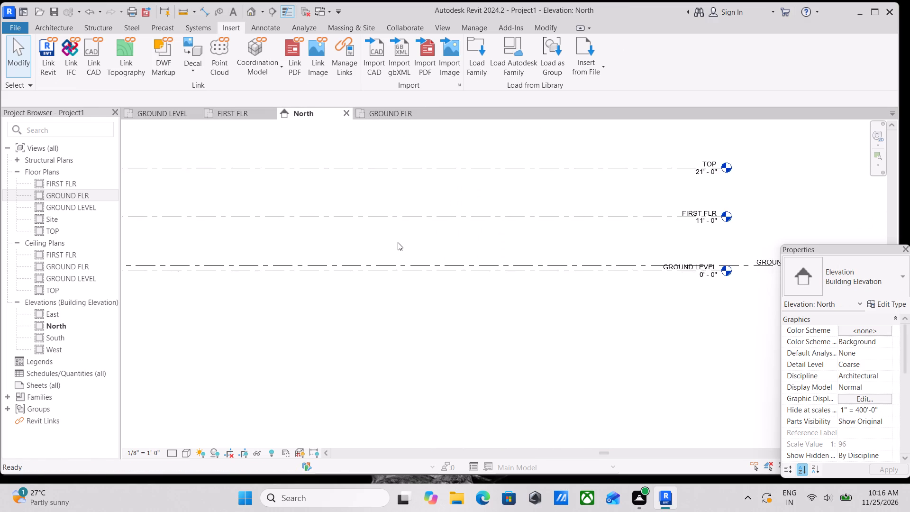
{"action": "scroll", "coordinate": [549, 255], "scroll_direction": "up", "scroll_amount": 2}
{"action": "scroll", "coordinate": [570, 255], "scroll_direction": "down", "scroll_amount": 1}
{"action": "middle_click_drag", "start_coordinate": [569, 254], "coordinate": [446, 223]}
{"action": "middle_click_drag", "start_coordinate": [551, 243], "coordinate": [662, 270]}
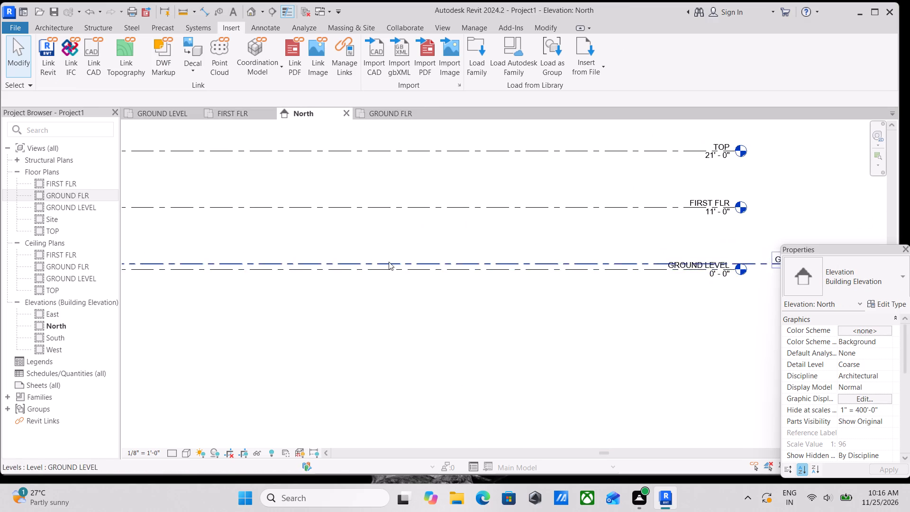
{"action": "middle_click_drag", "start_coordinate": [389, 262], "coordinate": [520, 260]}
{"action": "scroll", "coordinate": [370, 247], "scroll_direction": "down", "scroll_amount": 1}
{"action": "middle_click_drag", "start_coordinate": [370, 247], "coordinate": [431, 257]}
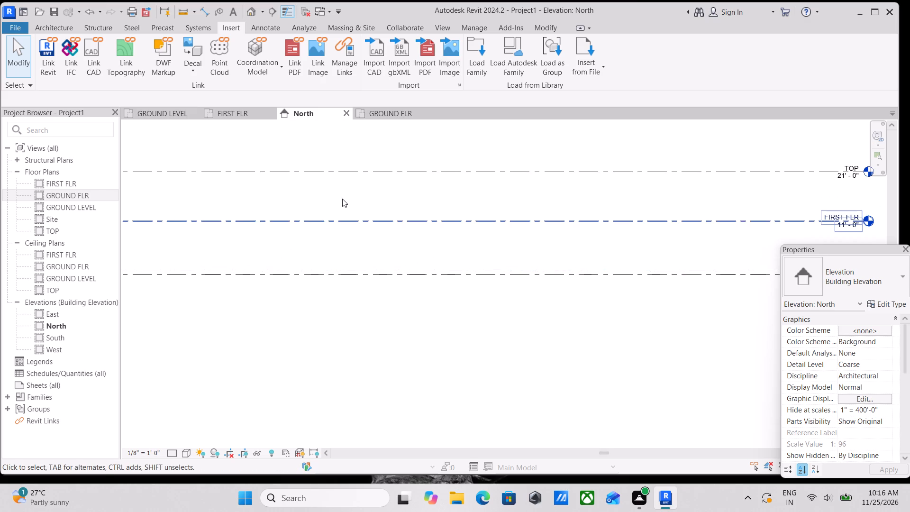
In the North elevation, add a level with plan views, offset 6' 0" below the GROUND LEVEL line.
{"action": "type", "text": "LL"}
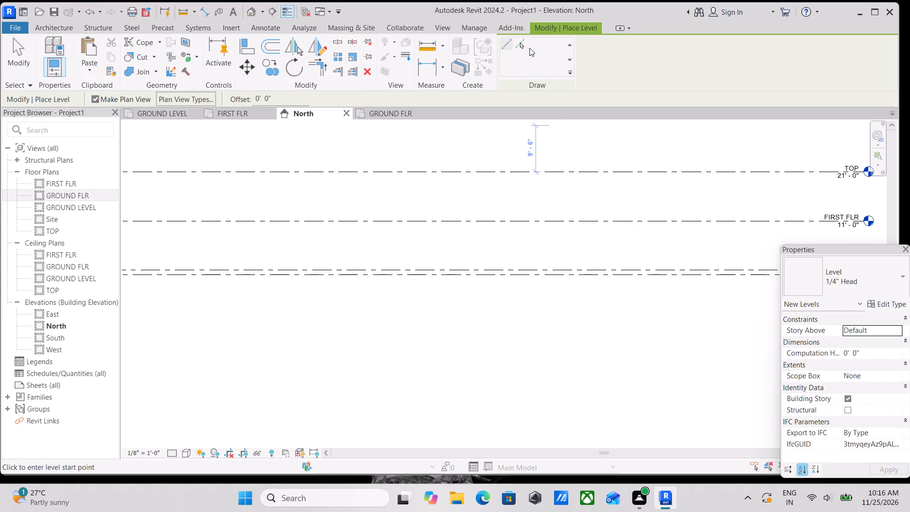
{"action": "left_click", "coordinate": [522, 44]}
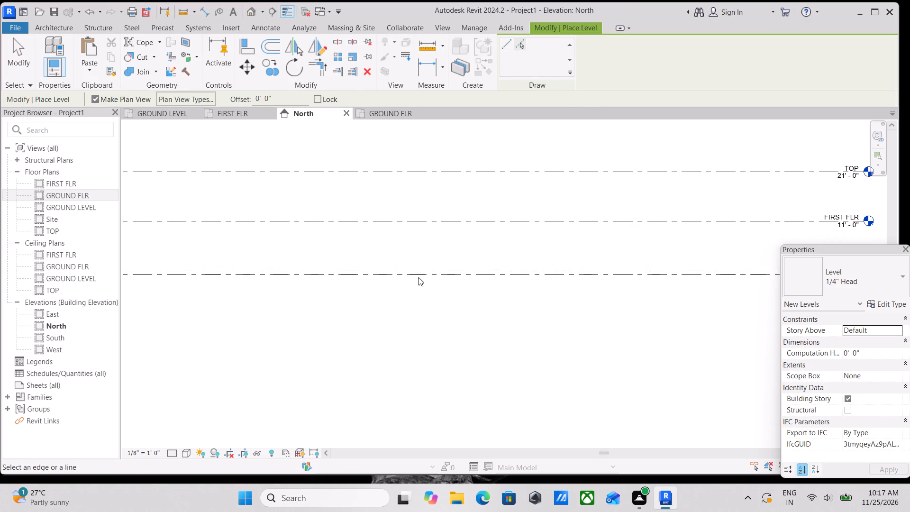
{"action": "left_click_drag", "start_coordinate": [270, 96], "coordinate": [189, 100]}
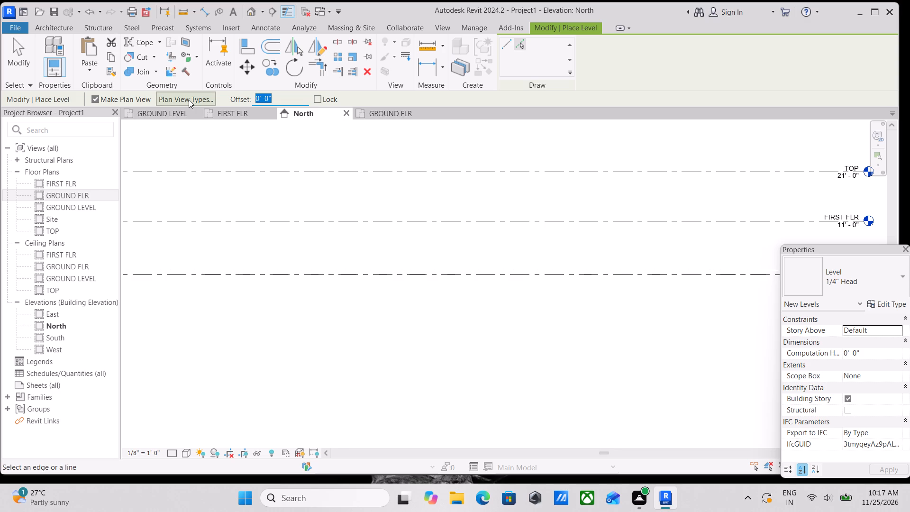
{"action": "type", "text": "6'"}
{"action": "key", "text": "Return"}
{"action": "left_click", "coordinate": [411, 275]}
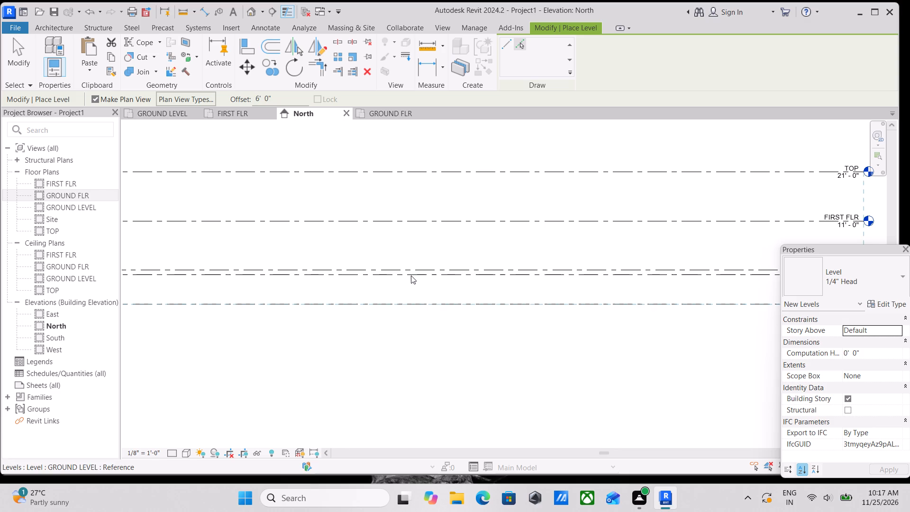
{"action": "key", "text": "Escape"}
{"action": "scroll", "coordinate": [552, 262], "scroll_direction": "down", "scroll_amount": 3}
{"action": "middle_click_drag", "start_coordinate": [546, 258], "coordinate": [352, 247]}
{"action": "key", "text": "Escape"}
{"action": "key", "text": "Escape"}
{"action": "scroll", "coordinate": [543, 280], "scroll_direction": "up", "scroll_amount": 5}
{"action": "key", "text": "Escape"}
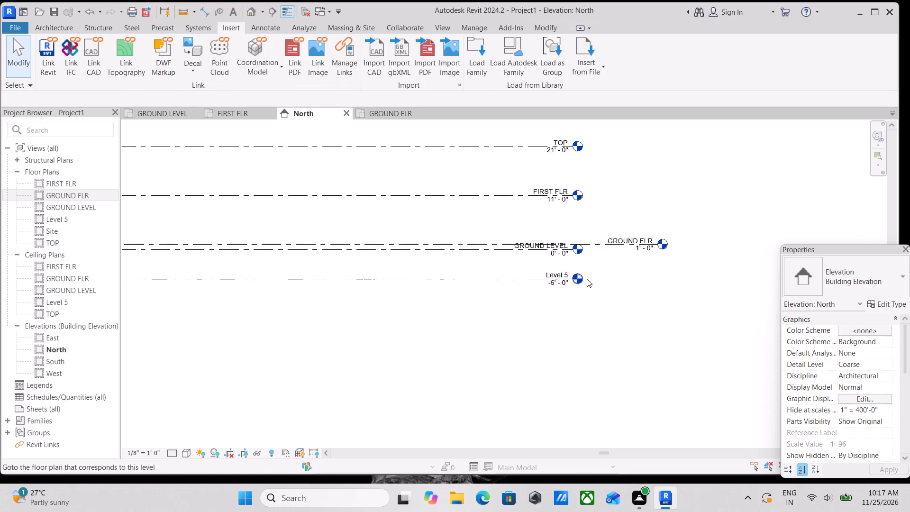
{"action": "scroll", "coordinate": [587, 279], "scroll_direction": "up", "scroll_amount": 10}
{"action": "key", "text": "Escape"}
{"action": "key", "text": "Escape"}
{"action": "key", "text": "Escape"}
Rename the level at -6' - 0" as TOP OF FOOTING, including its corresponding views.
{"action": "scroll", "coordinate": [510, 265], "scroll_direction": "down", "scroll_amount": 4}
{"action": "middle_click_drag", "start_coordinate": [510, 265], "coordinate": [552, 295]}
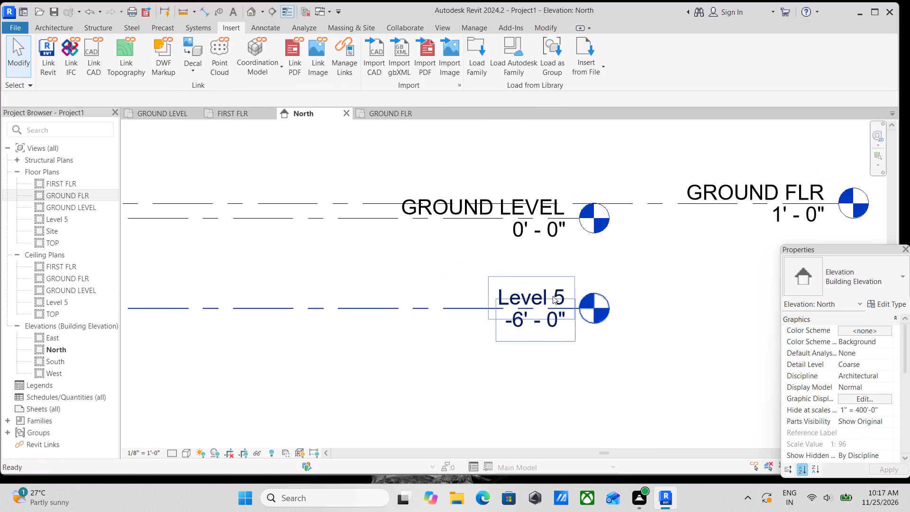
{"action": "key", "text": "Escape"}
{"action": "scroll", "coordinate": [553, 297], "scroll_direction": "up", "scroll_amount": 4}
{"action": "double_click", "coordinate": [553, 298]}
{"action": "scroll", "coordinate": [553, 298], "scroll_direction": "down", "scroll_amount": 3}
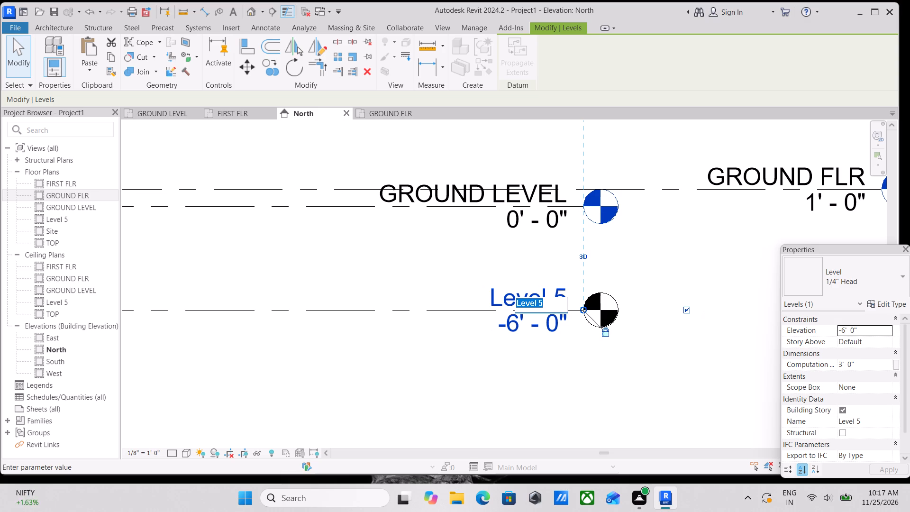
{"action": "type", "text": "TOP"}
{"action": "key", "text": "space"}
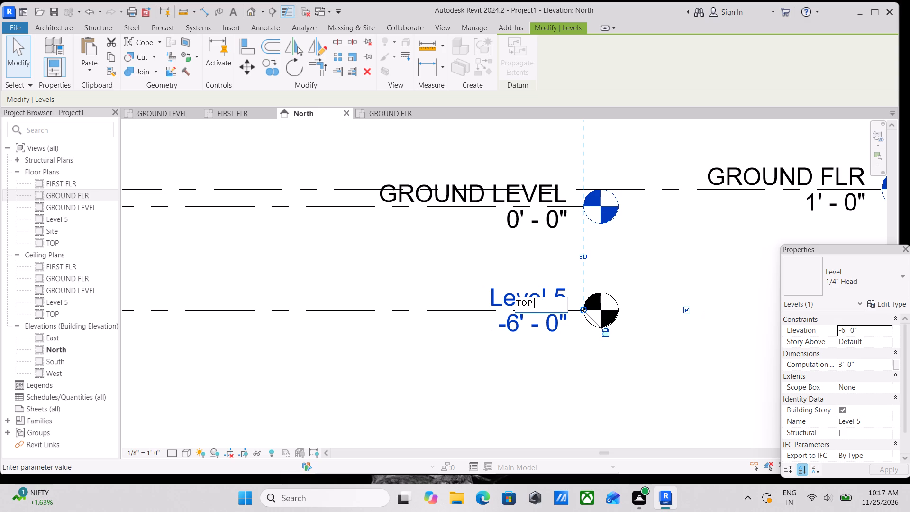
{"action": "key", "text": "o"}
{"action": "type", "text": "F FOOTING"}
{"action": "key", "text": "Return"}
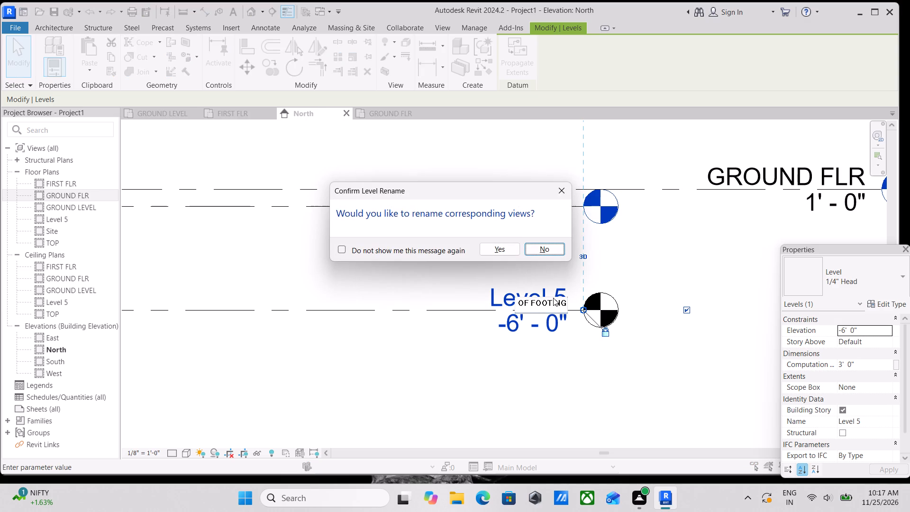
{"action": "left_click", "coordinate": [497, 250]}
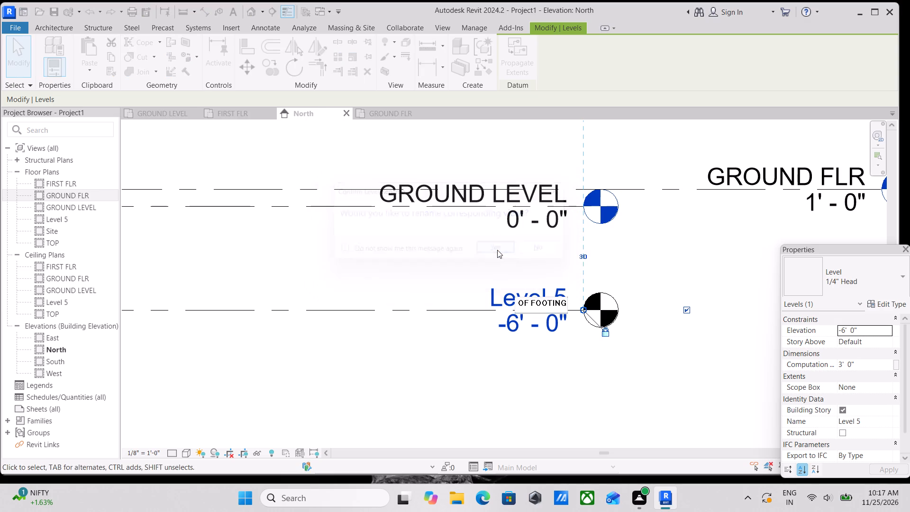
{"action": "scroll", "coordinate": [529, 319], "scroll_direction": "down", "scroll_amount": 2}
{"action": "scroll", "coordinate": [427, 317], "scroll_direction": "down", "scroll_amount": 2}
{"action": "middle_click_drag", "start_coordinate": [427, 317], "coordinate": [593, 312]}
{"action": "key", "text": "Escape"}
Look over the level lines in the North elevation and inspect the TOP OF FOOTING floor plan.
{"action": "scroll", "coordinate": [373, 288], "scroll_direction": "down", "scroll_amount": 4}
{"action": "middle_click_drag", "start_coordinate": [374, 288], "coordinate": [561, 283]}
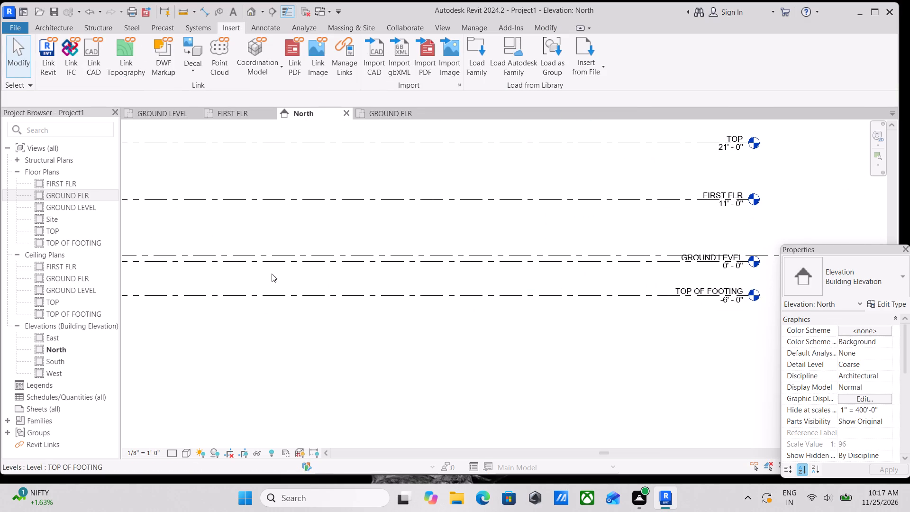
{"action": "middle_click_drag", "start_coordinate": [267, 273], "coordinate": [422, 266]}
{"action": "scroll", "coordinate": [422, 266], "scroll_direction": "down", "scroll_amount": 2}
{"action": "middle_click_drag", "start_coordinate": [422, 266], "coordinate": [426, 292]}
{"action": "scroll", "coordinate": [427, 293], "scroll_direction": "up", "scroll_amount": 1}
{"action": "scroll", "coordinate": [412, 292], "scroll_direction": "down", "scroll_amount": 2}
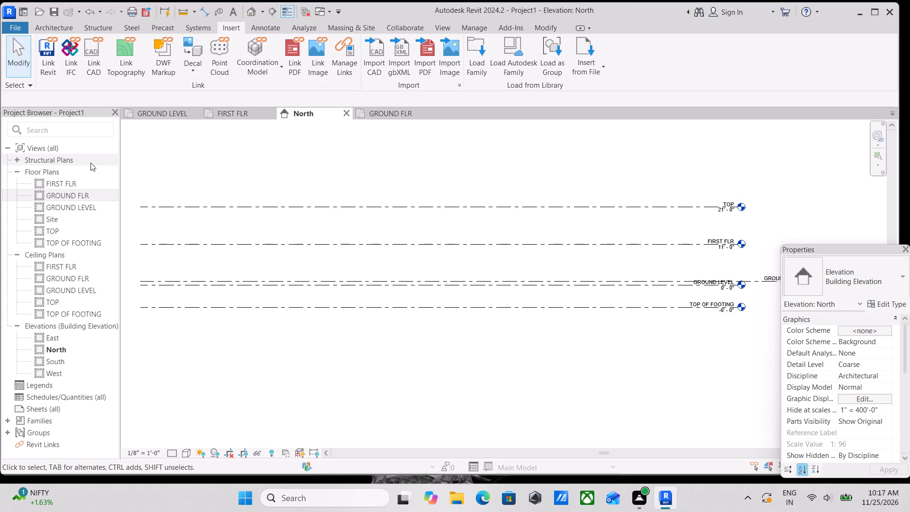
{"action": "double_click", "coordinate": [74, 242]}
{"action": "scroll", "coordinate": [432, 287], "scroll_direction": "up", "scroll_amount": 1}
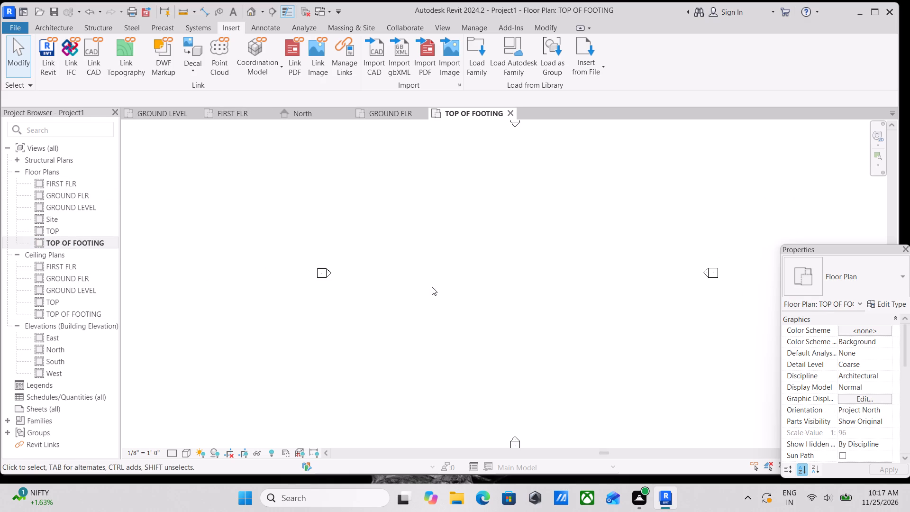
{"action": "scroll", "coordinate": [447, 274], "scroll_direction": "down", "scroll_amount": 2}
Copy the house plan image from the GROUND FLR floor plan and paste it aligned into the TOP OF FOOTING structural plan.
{"action": "left_click", "coordinate": [384, 111]}
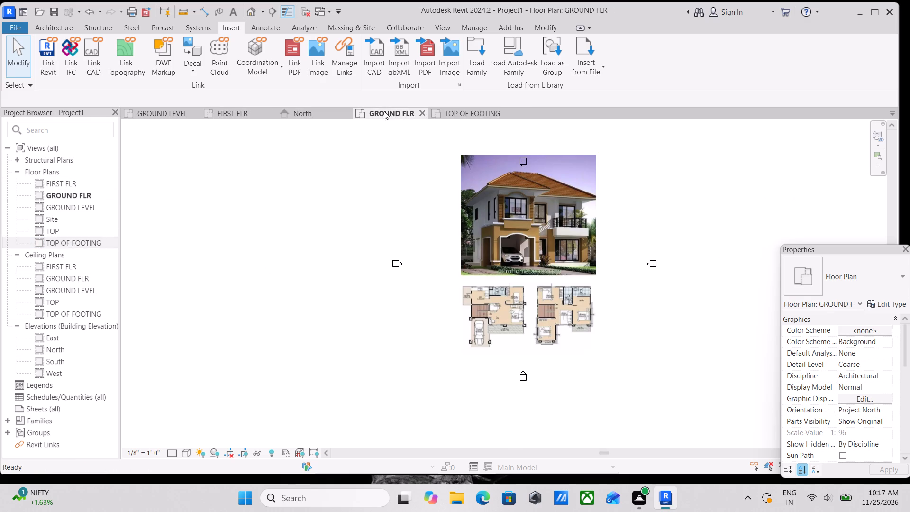
{"action": "middle_click_drag", "start_coordinate": [650, 205], "coordinate": [627, 297]}
{"action": "scroll", "coordinate": [643, 238], "scroll_direction": "up", "scroll_amount": 1}
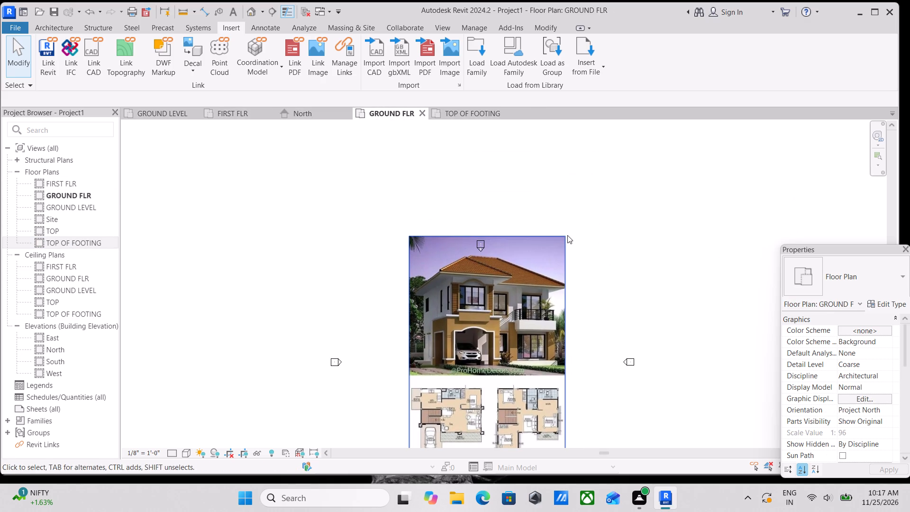
{"action": "left_click", "coordinate": [567, 235]}
{"action": "left_click", "coordinate": [112, 56]}
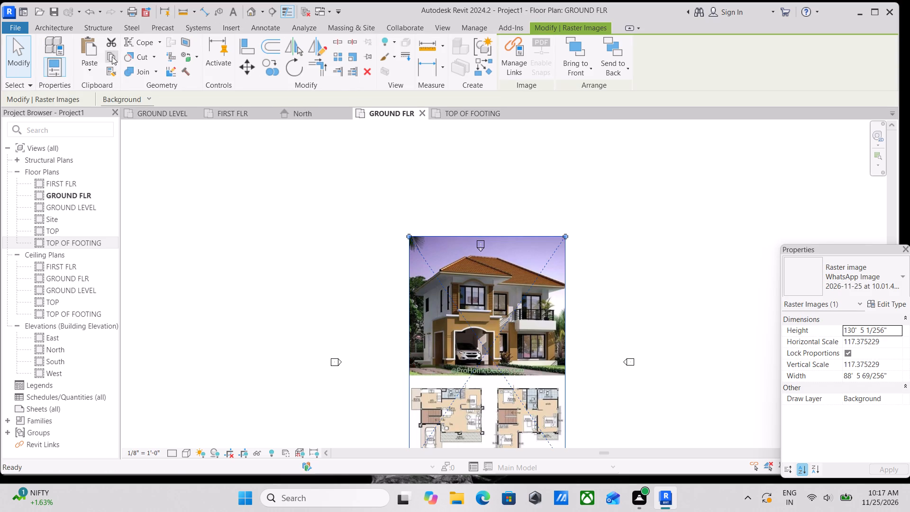
{"action": "left_click", "coordinate": [92, 68]}
{"action": "left_click", "coordinate": [126, 136]}
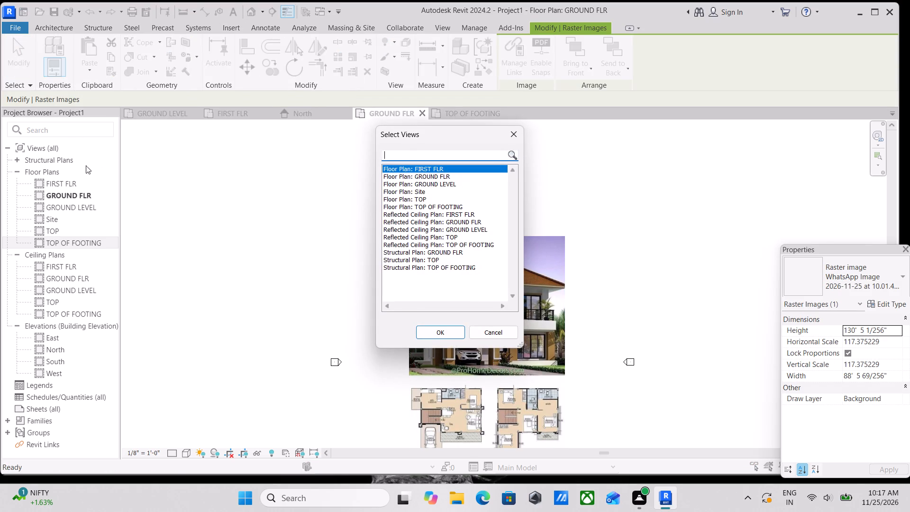
{"action": "scroll", "coordinate": [424, 198], "scroll_direction": "down", "scroll_amount": 1}
{"action": "left_click", "coordinate": [449, 204]}
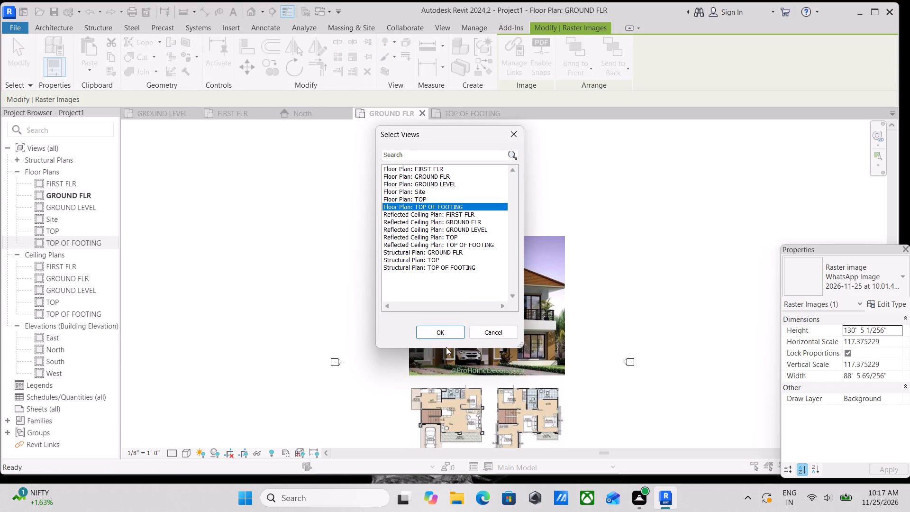
{"action": "left_click", "coordinate": [443, 264]}
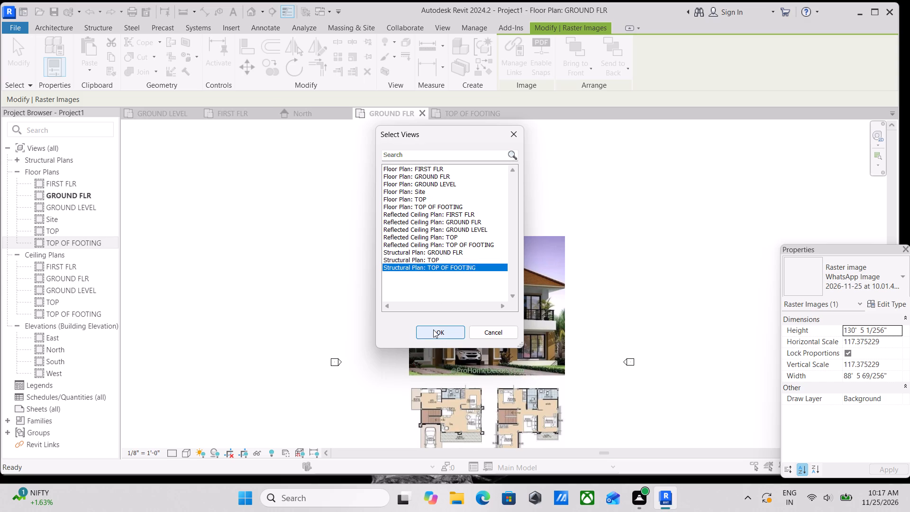
{"action": "left_click", "coordinate": [435, 331]}
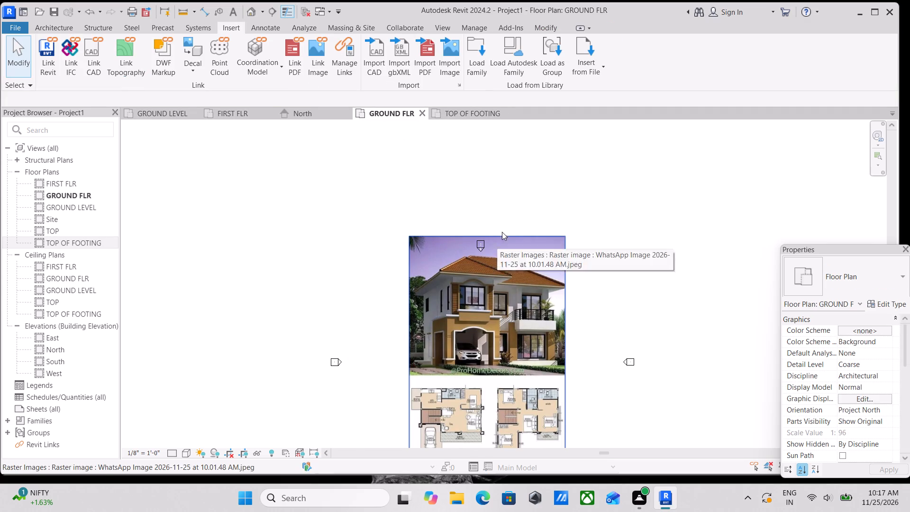
Open the TOP OF FOOTING structural plan and check the pasted house plan image.
{"action": "middle_click_drag", "start_coordinate": [501, 310], "coordinate": [520, 190]}
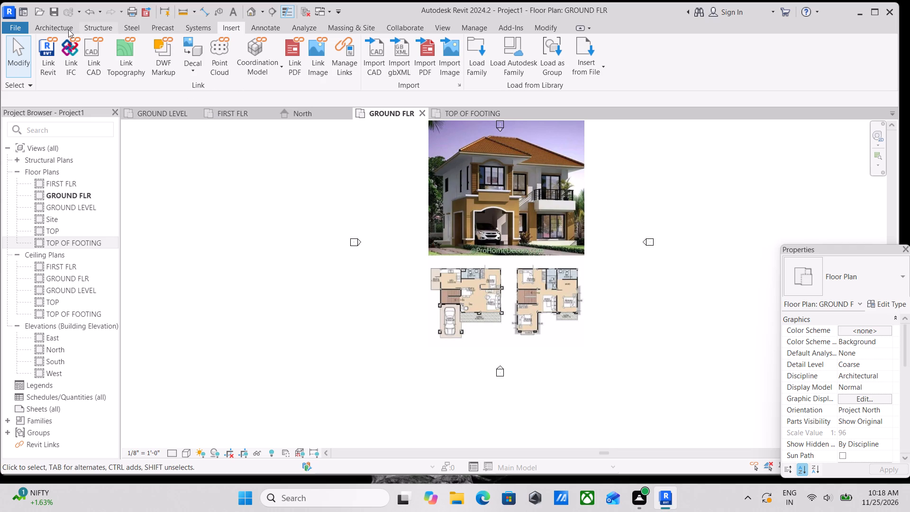
{"action": "left_click", "coordinate": [97, 24]}
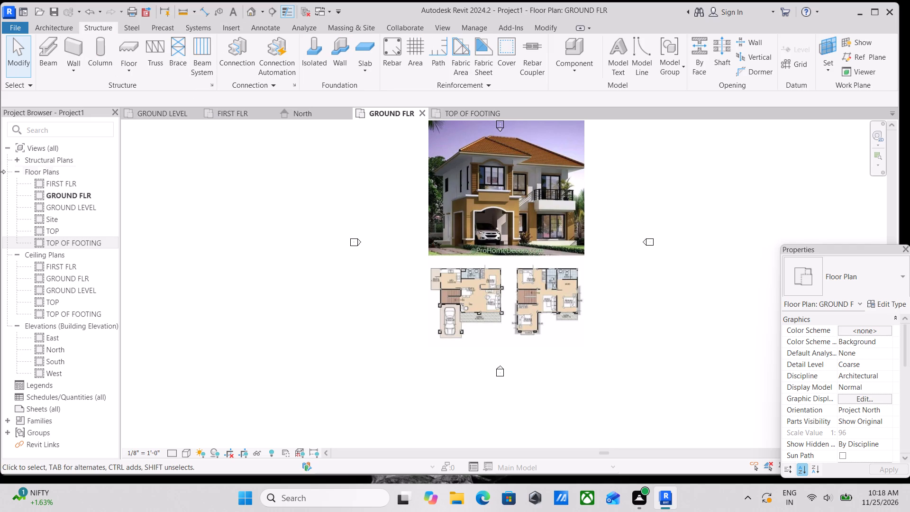
{"action": "left_click", "coordinate": [16, 159]}
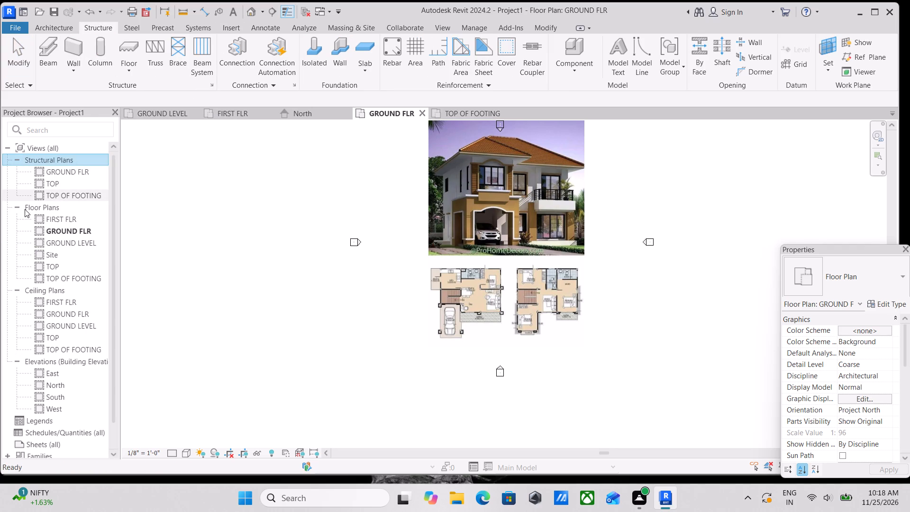
{"action": "double_click", "coordinate": [67, 193]}
{"action": "scroll", "coordinate": [439, 301], "scroll_direction": "up", "scroll_amount": 2}
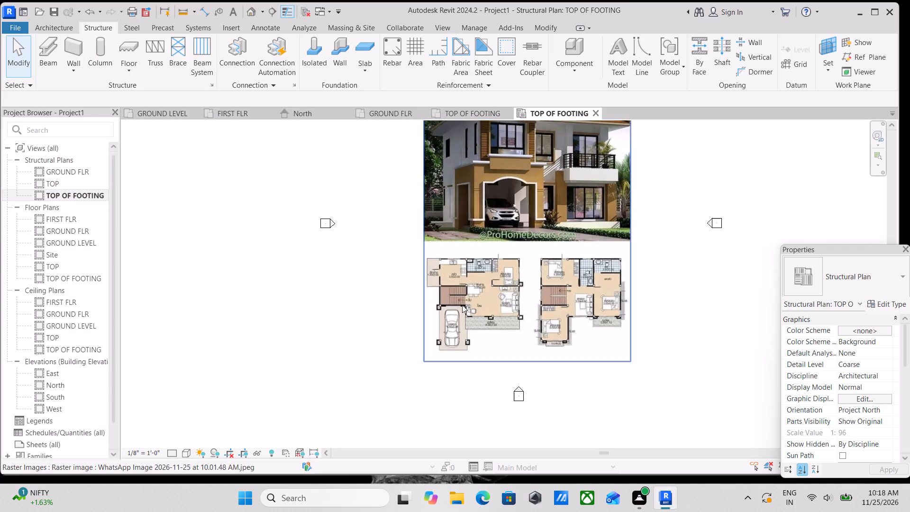
{"action": "scroll", "coordinate": [462, 305], "scroll_direction": "up", "scroll_amount": 1}
{"action": "middle_click_drag", "start_coordinate": [489, 324], "coordinate": [403, 366]}
{"action": "middle_click_drag", "start_coordinate": [410, 307], "coordinate": [416, 336]}
{"action": "scroll", "coordinate": [423, 317], "scroll_direction": "down", "scroll_amount": 3}
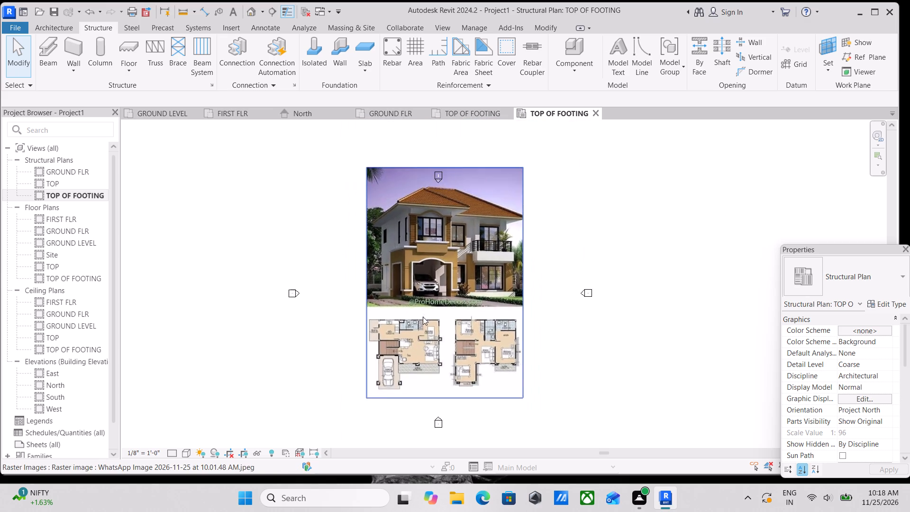
{"action": "scroll", "coordinate": [404, 381], "scroll_direction": "up", "scroll_amount": 7}
{"action": "scroll", "coordinate": [384, 303], "scroll_direction": "up", "scroll_amount": 3}
{"action": "scroll", "coordinate": [388, 289], "scroll_direction": "down", "scroll_amount": 6}
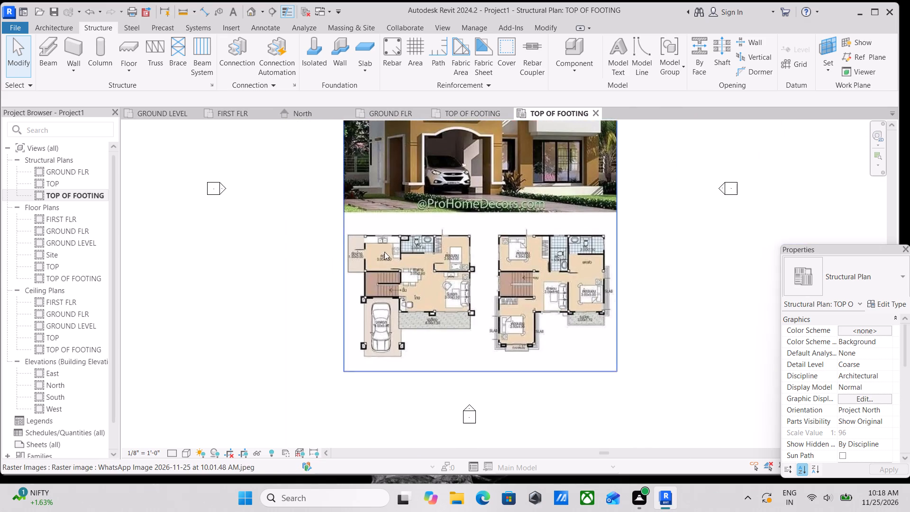
{"action": "middle_click_drag", "start_coordinate": [384, 252], "coordinate": [410, 297]}
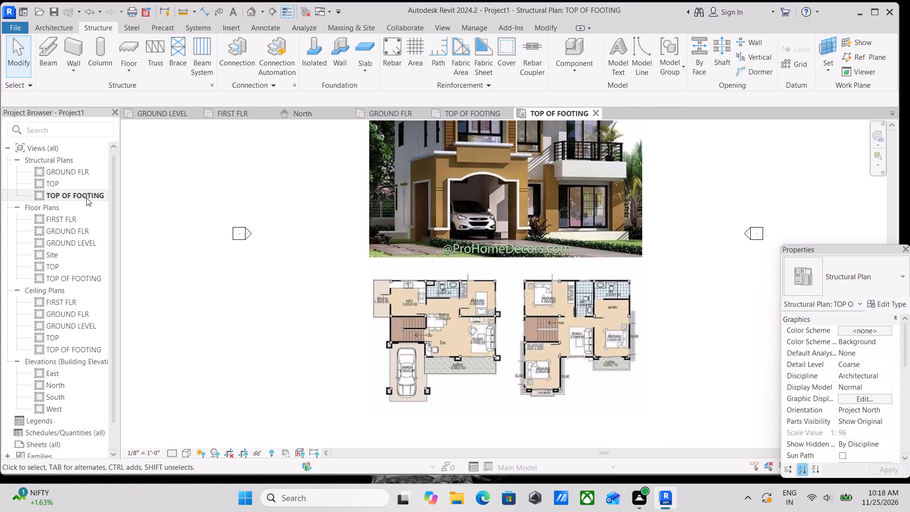
Examine the column positions around the car porch, stairs and living area in the ground-floor layout of the house plan image.
{"action": "middle_click_drag", "start_coordinate": [498, 294], "coordinate": [376, 270]}
{"action": "scroll", "coordinate": [302, 311], "scroll_direction": "up", "scroll_amount": 5}
{"action": "scroll", "coordinate": [275, 338], "scroll_direction": "up", "scroll_amount": 2}
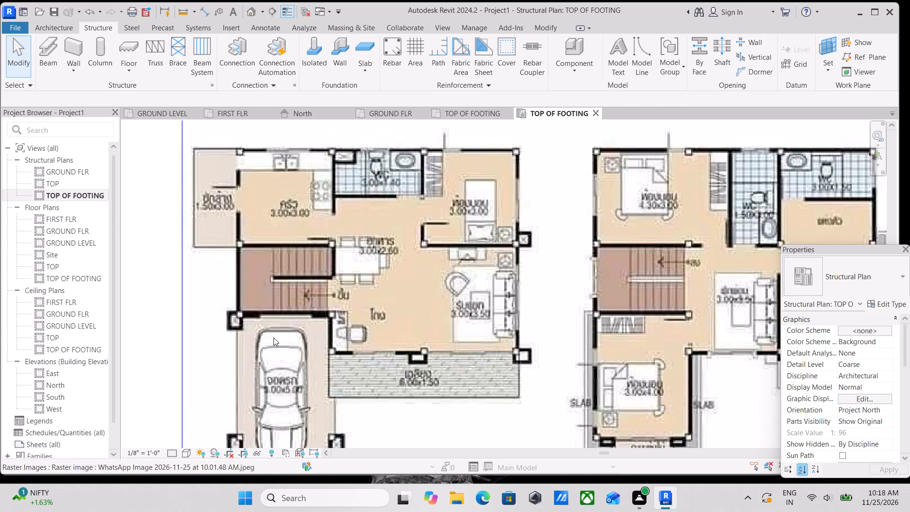
{"action": "middle_click_drag", "start_coordinate": [244, 329], "coordinate": [300, 379]}
{"action": "scroll", "coordinate": [304, 353], "scroll_direction": "down", "scroll_amount": 1}
{"action": "middle_click_drag", "start_coordinate": [304, 353], "coordinate": [367, 215]}
{"action": "scroll", "coordinate": [366, 319], "scroll_direction": "up", "scroll_amount": 3}
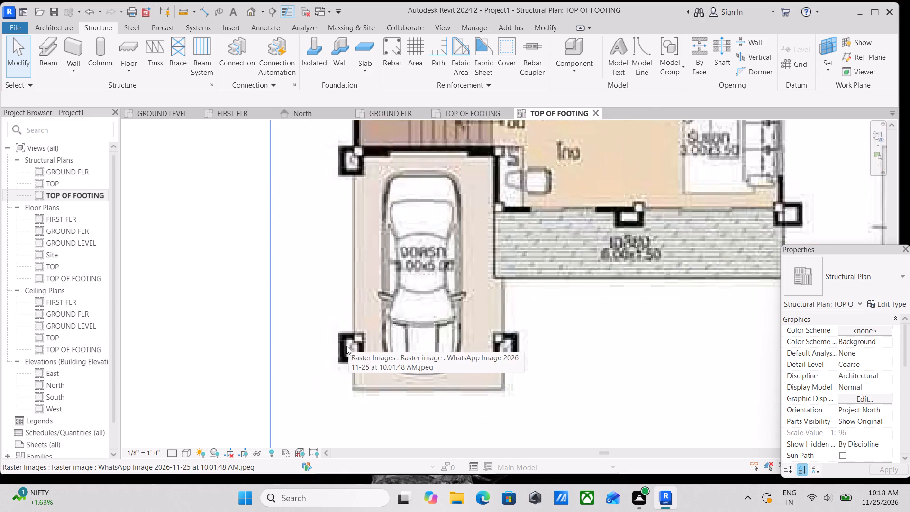
{"action": "scroll", "coordinate": [346, 346], "scroll_direction": "up", "scroll_amount": 6}
{"action": "scroll", "coordinate": [351, 356], "scroll_direction": "down", "scroll_amount": 4}
{"action": "scroll", "coordinate": [446, 331], "scroll_direction": "down", "scroll_amount": 5}
{"action": "middle_click_drag", "start_coordinate": [446, 333], "coordinate": [390, 418]}
{"action": "scroll", "coordinate": [470, 286], "scroll_direction": "down", "scroll_amount": 1}
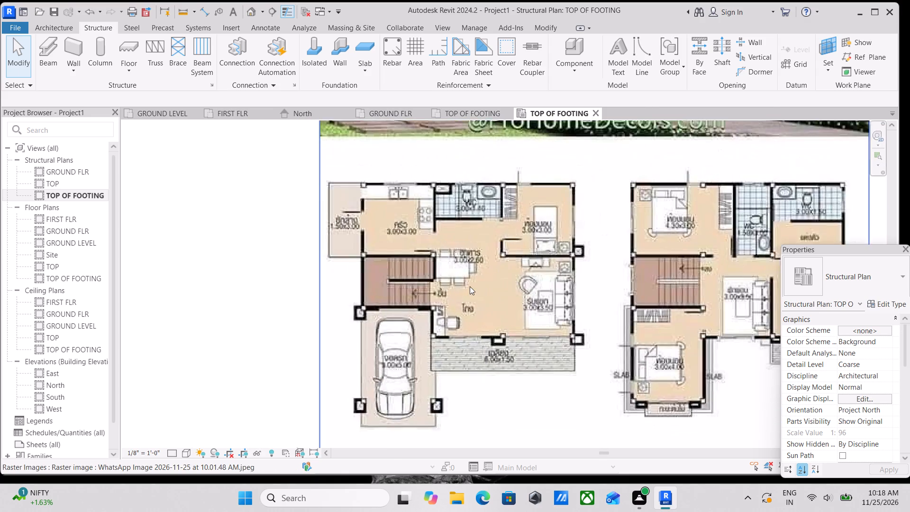
{"action": "scroll", "coordinate": [470, 286], "scroll_direction": "down", "scroll_amount": 1}
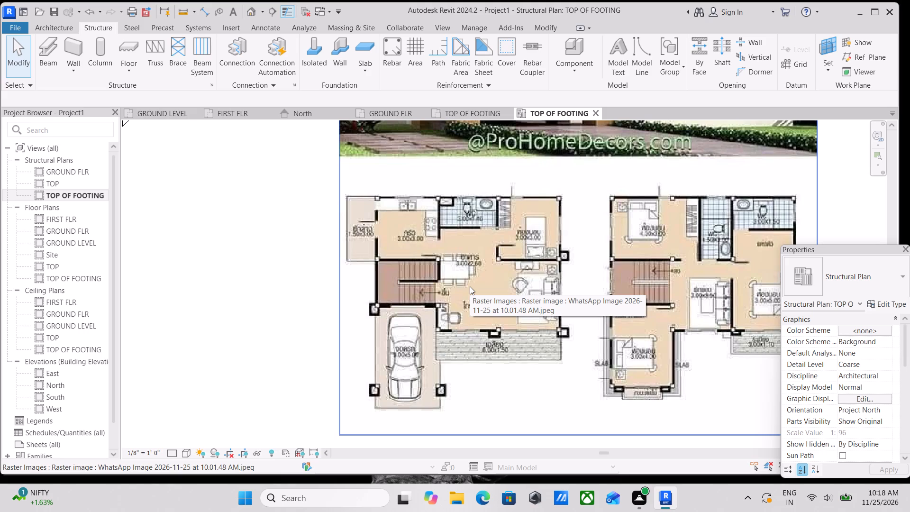
{"action": "scroll", "coordinate": [506, 274], "scroll_direction": "down", "scroll_amount": 2}
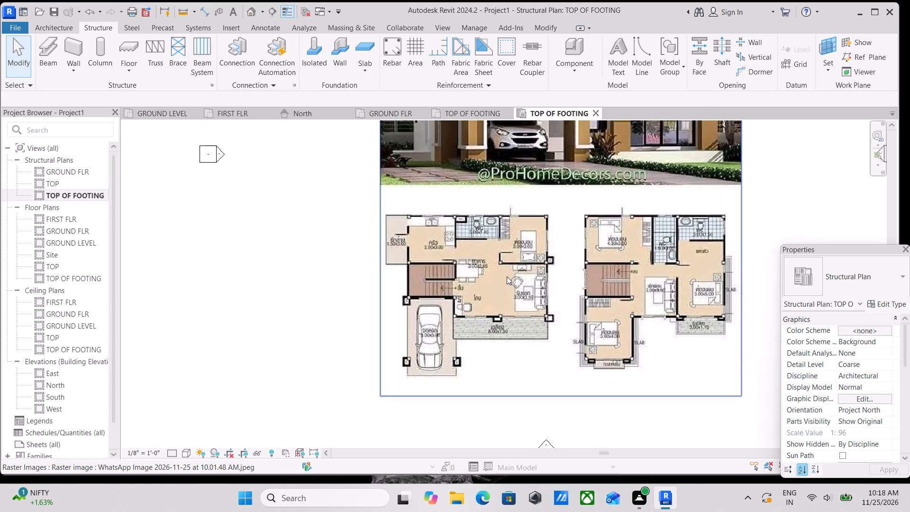
{"action": "scroll", "coordinate": [507, 276], "scroll_direction": "down", "scroll_amount": 1}
{"action": "scroll", "coordinate": [443, 311], "scroll_direction": "up", "scroll_amount": 3}
{"action": "middle_click_drag", "start_coordinate": [399, 302], "coordinate": [400, 349]}
{"action": "middle_click_drag", "start_coordinate": [483, 278], "coordinate": [458, 309]}
{"action": "scroll", "coordinate": [394, 269], "scroll_direction": "up", "scroll_amount": 1}
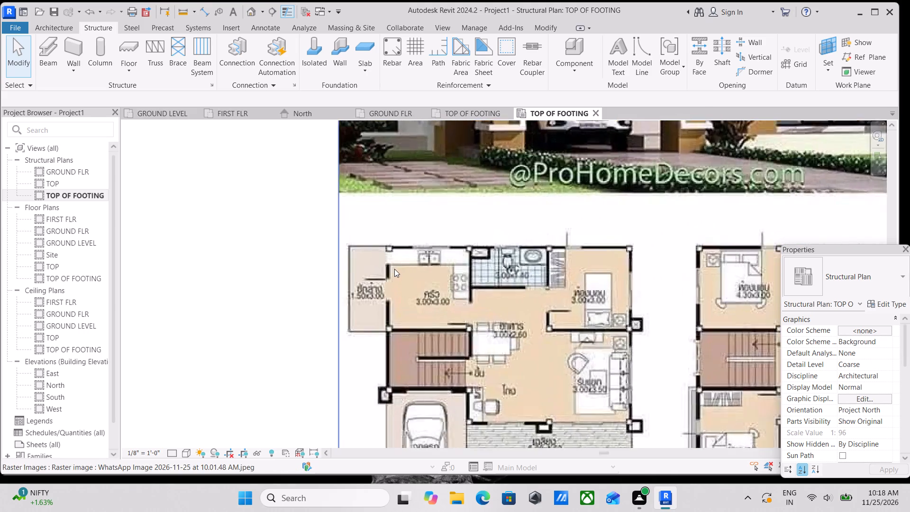
{"action": "scroll", "coordinate": [394, 269], "scroll_direction": "up", "scroll_amount": 3}
{"action": "scroll", "coordinate": [389, 278], "scroll_direction": "down", "scroll_amount": 2}
{"action": "middle_click_drag", "start_coordinate": [367, 305], "coordinate": [389, 236]}
{"action": "scroll", "coordinate": [397, 357], "scroll_direction": "up", "scroll_amount": 3}
{"action": "scroll", "coordinate": [417, 302], "scroll_direction": "up", "scroll_amount": 4}
{"action": "scroll", "coordinate": [417, 300], "scroll_direction": "down", "scroll_amount": 4}
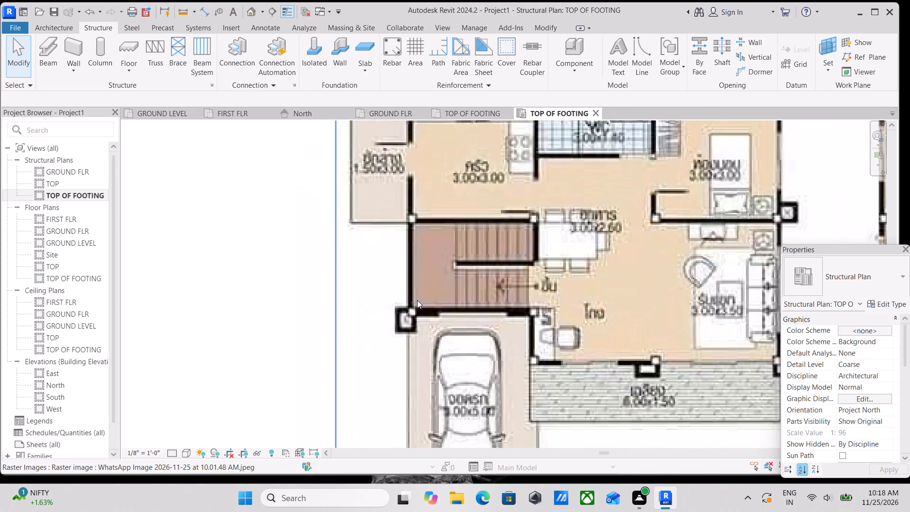
{"action": "scroll", "coordinate": [417, 300], "scroll_direction": "down", "scroll_amount": 4}
{"action": "scroll", "coordinate": [475, 328], "scroll_direction": "down", "scroll_amount": 1}
{"action": "middle_click_drag", "start_coordinate": [475, 328], "coordinate": [417, 302]}
{"action": "middle_click_drag", "start_coordinate": [508, 299], "coordinate": [510, 314]}
{"action": "scroll", "coordinate": [350, 320], "scroll_direction": "up", "scroll_amount": 2}
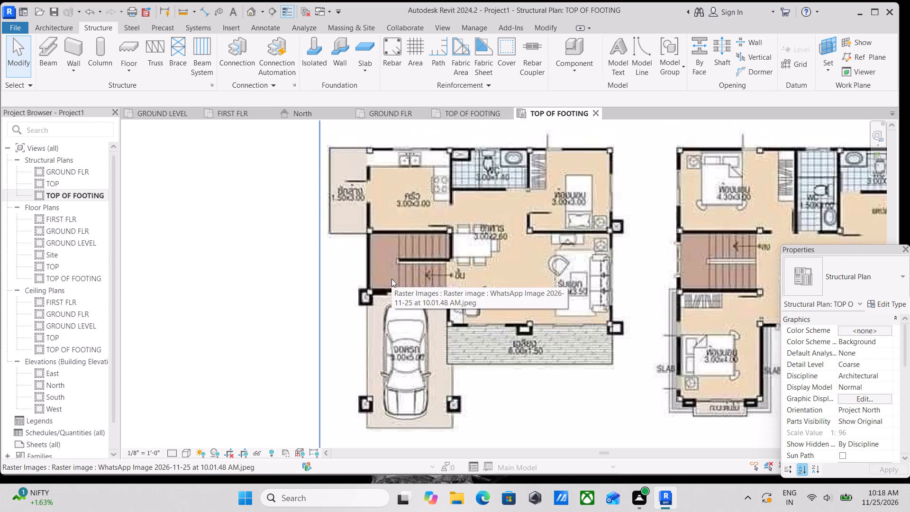
{"action": "scroll", "coordinate": [391, 279], "scroll_direction": "down", "scroll_amount": 2}
{"action": "scroll", "coordinate": [382, 412], "scroll_direction": "up", "scroll_amount": 4}
{"action": "scroll", "coordinate": [360, 323], "scroll_direction": "up", "scroll_amount": 11}
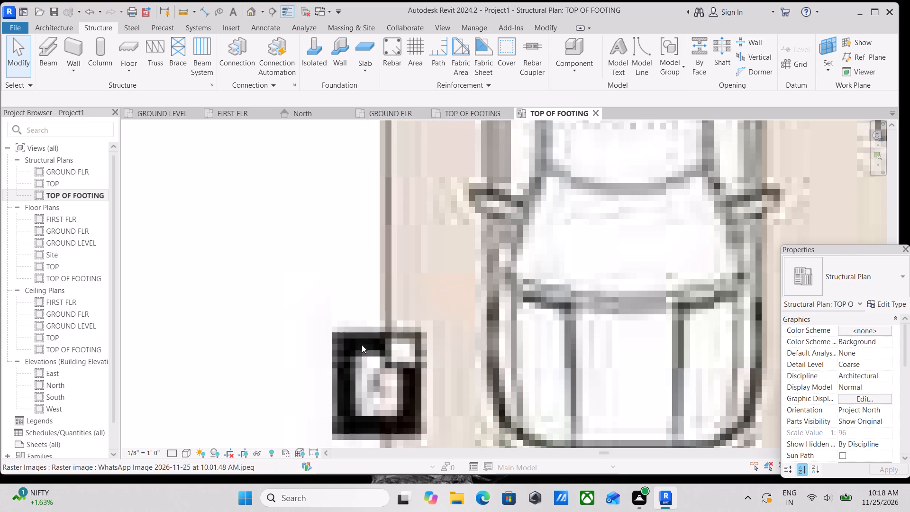
{"action": "scroll", "coordinate": [371, 338], "scroll_direction": "up", "scroll_amount": 2}
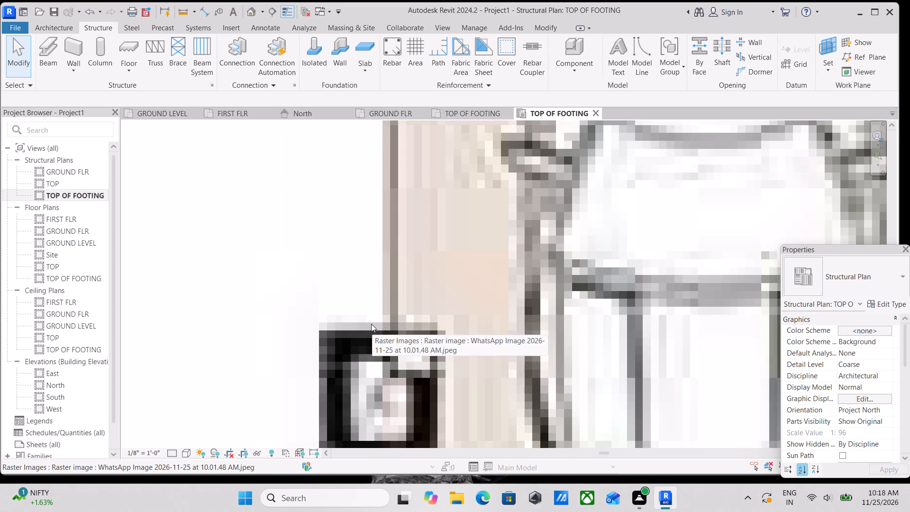
{"action": "scroll", "coordinate": [372, 321], "scroll_direction": "down", "scroll_amount": 2}
{"action": "middle_click_drag", "start_coordinate": [372, 321], "coordinate": [387, 309]}
{"action": "scroll", "coordinate": [383, 312], "scroll_direction": "down", "scroll_amount": 12}
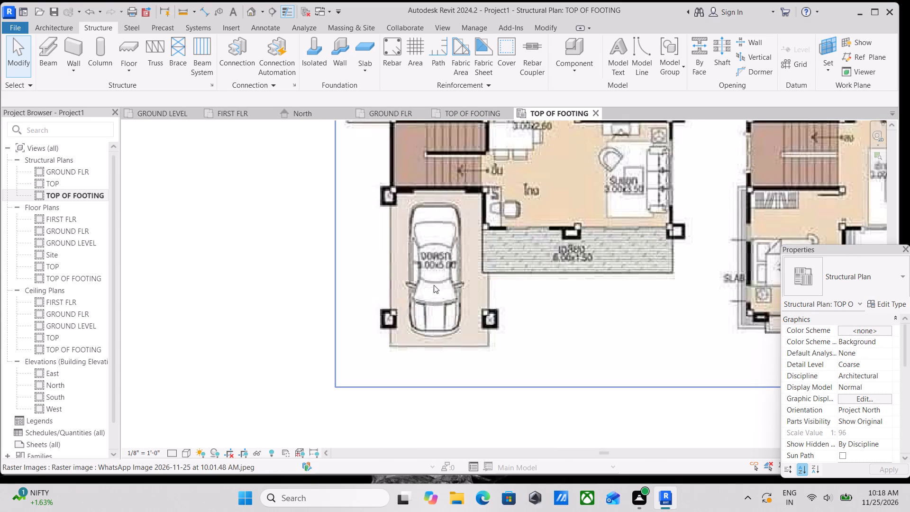
{"action": "middle_click_drag", "start_coordinate": [363, 289], "coordinate": [387, 332]}
{"action": "middle_click_drag", "start_coordinate": [422, 292], "coordinate": [340, 314]}
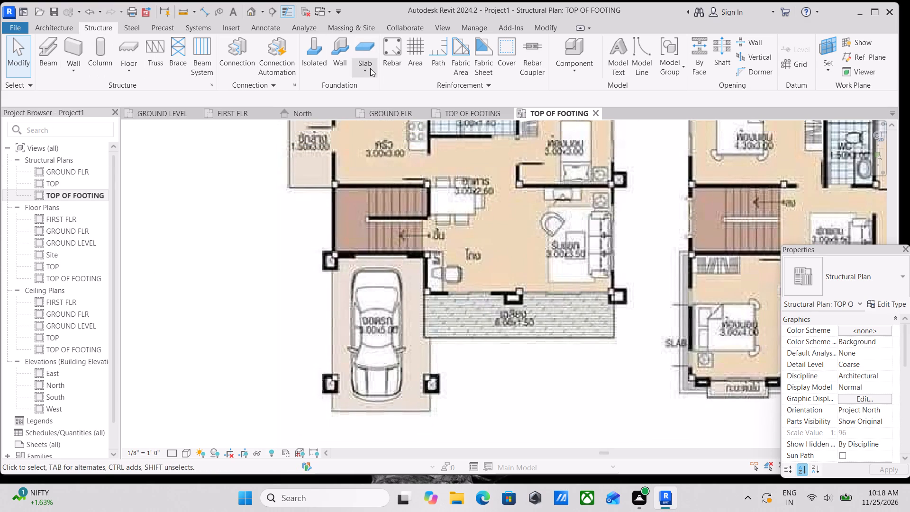
Start an isolated foundation and load the Footing-Rectangular family from the Structural Foundations folder of the US library.
{"action": "left_click", "coordinate": [309, 63]}
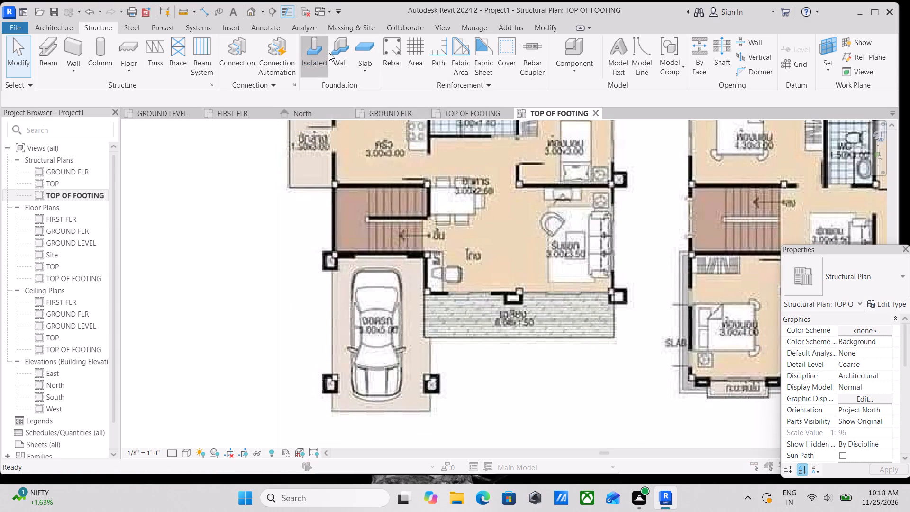
{"action": "left_click", "coordinate": [486, 254]}
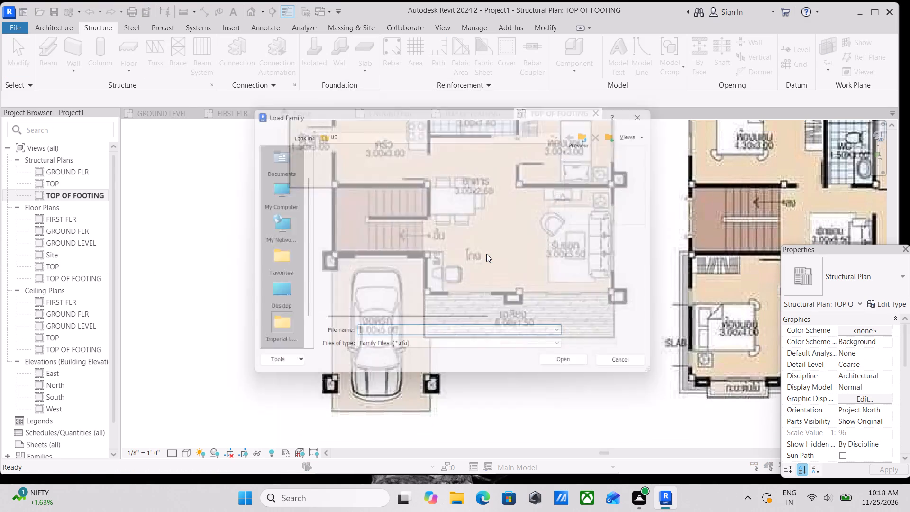
{"action": "scroll", "coordinate": [355, 225], "scroll_direction": "down", "scroll_amount": 4}
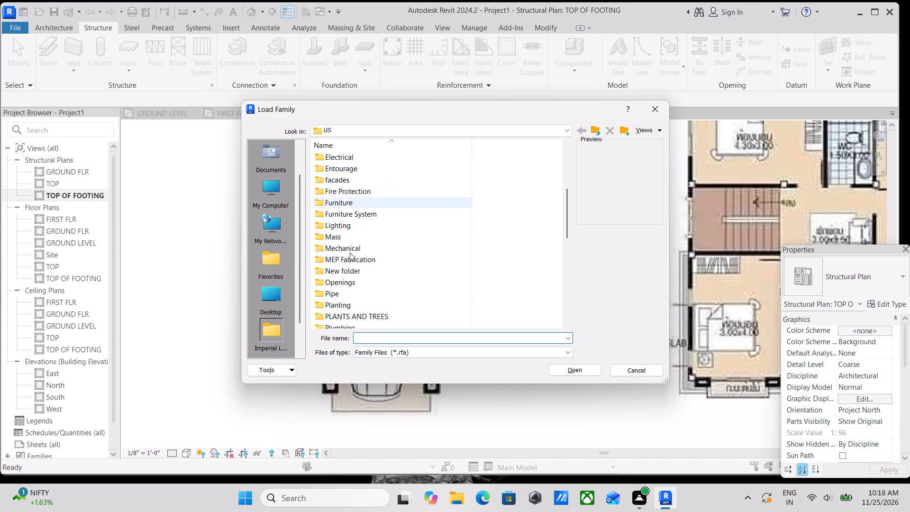
{"action": "scroll", "coordinate": [350, 260], "scroll_direction": "down", "scroll_amount": 5}
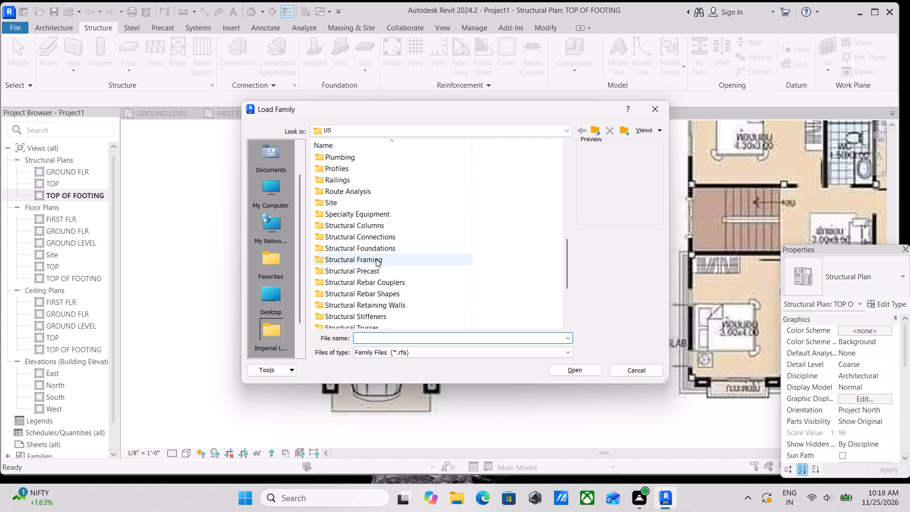
{"action": "left_click", "coordinate": [376, 259]}
{"action": "double_click", "coordinate": [376, 252]}
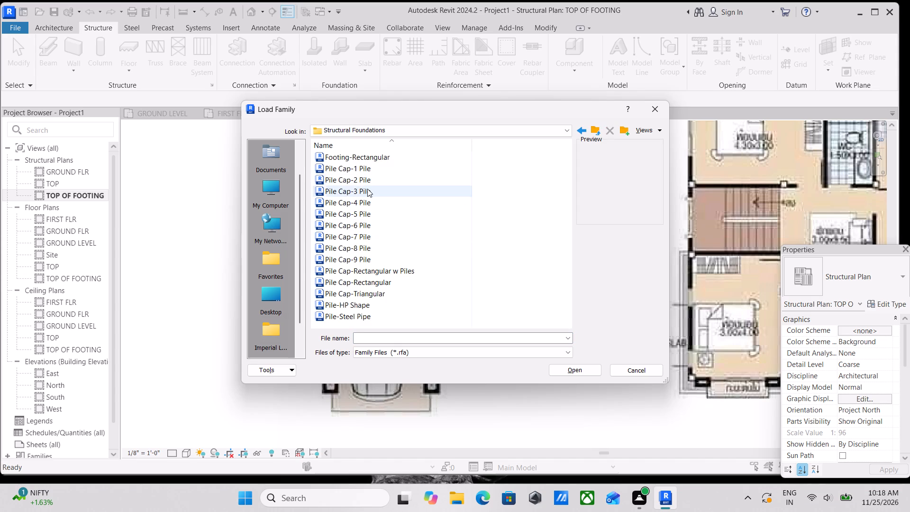
{"action": "left_click", "coordinate": [360, 174]}
{"action": "left_click", "coordinate": [376, 211]}
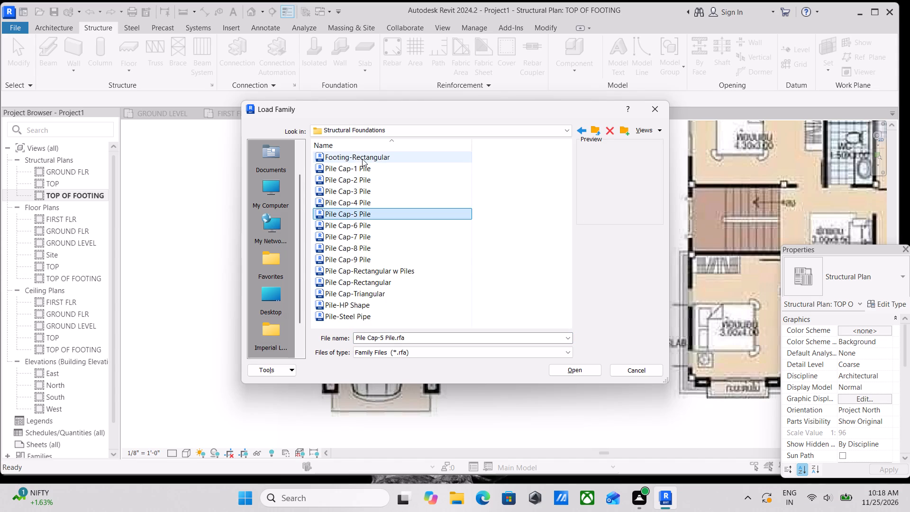
{"action": "left_click", "coordinate": [362, 159]}
{"action": "left_click", "coordinate": [577, 371]}
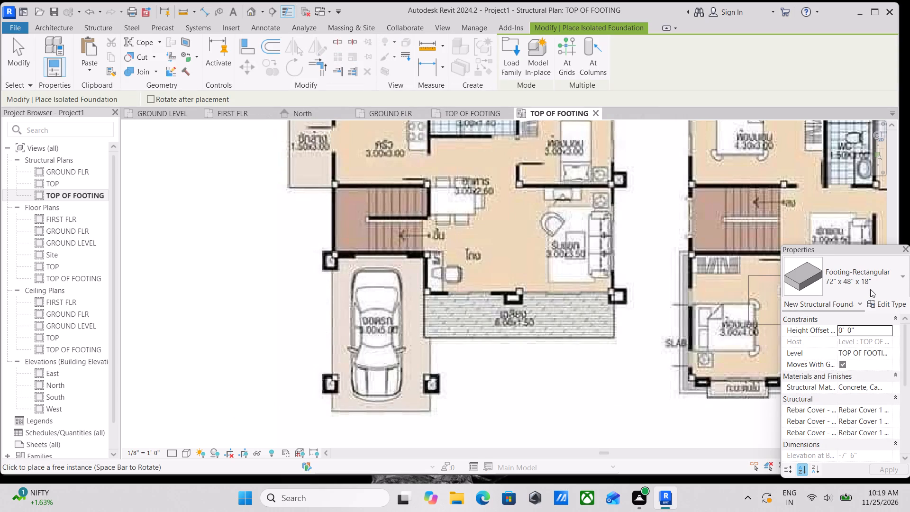
Pick the 72" x 48" x 18" footing type and compare its outline with the car porch corner column.
{"action": "left_click", "coordinate": [885, 287]}
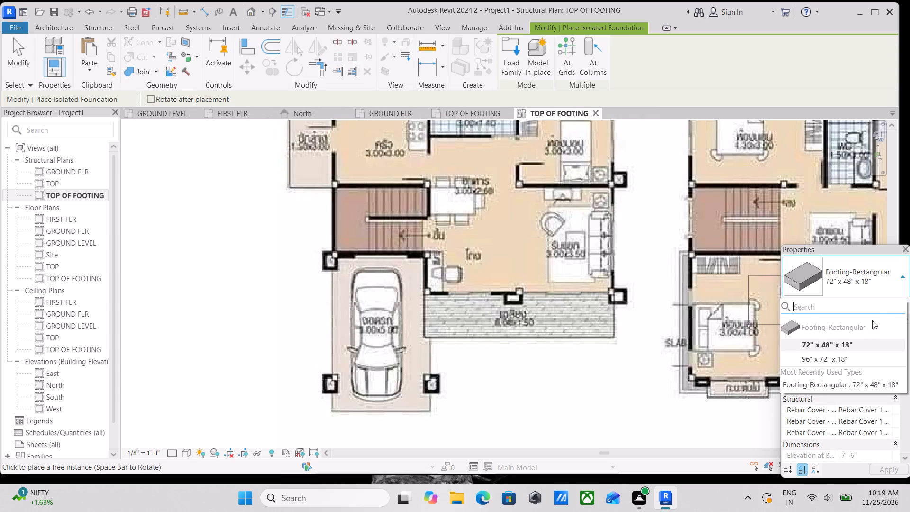
{"action": "left_click", "coordinate": [841, 343]}
{"action": "scroll", "coordinate": [333, 382], "scroll_direction": "up", "scroll_amount": 3}
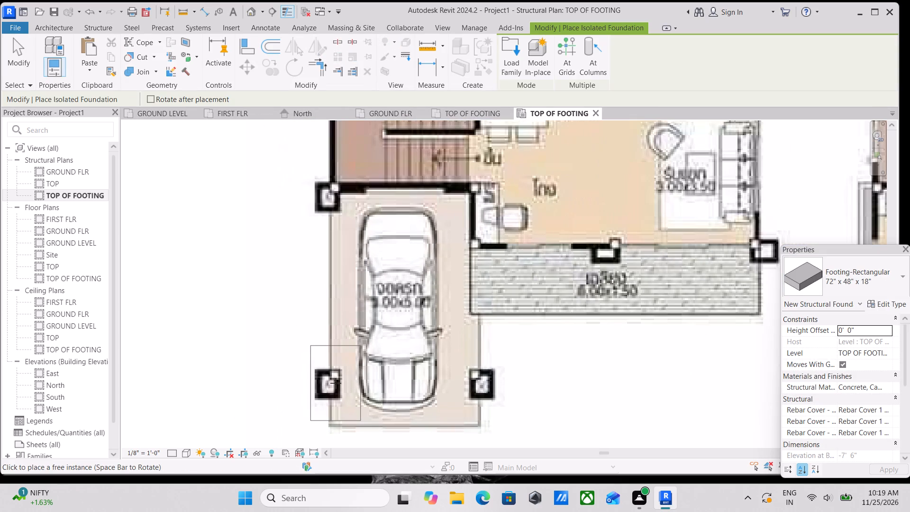
{"action": "scroll", "coordinate": [337, 382], "scroll_direction": "up", "scroll_amount": 3}
{"action": "scroll", "coordinate": [317, 385], "scroll_direction": "down", "scroll_amount": 3}
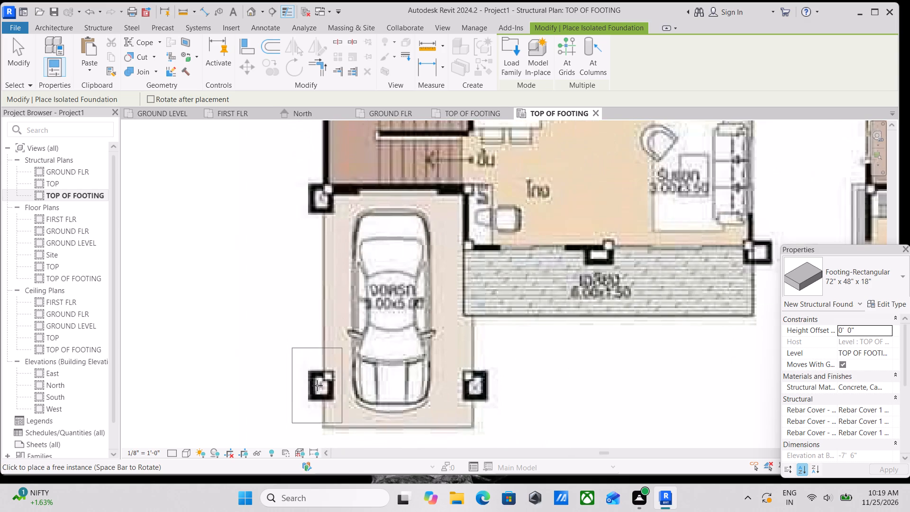
{"action": "scroll", "coordinate": [317, 385], "scroll_direction": "down", "scroll_amount": 3}
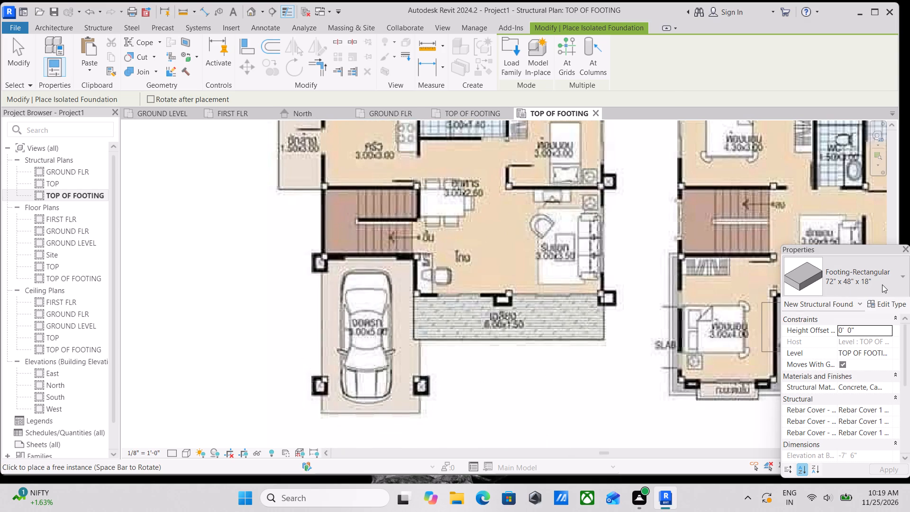
Duplicate the 72" x 48" x 18" Footing-Rectangular type under the name 40" X 40" X18".
{"action": "left_click", "coordinate": [886, 288]}
{"action": "left_click", "coordinate": [887, 281]}
{"action": "left_click", "coordinate": [898, 306]}
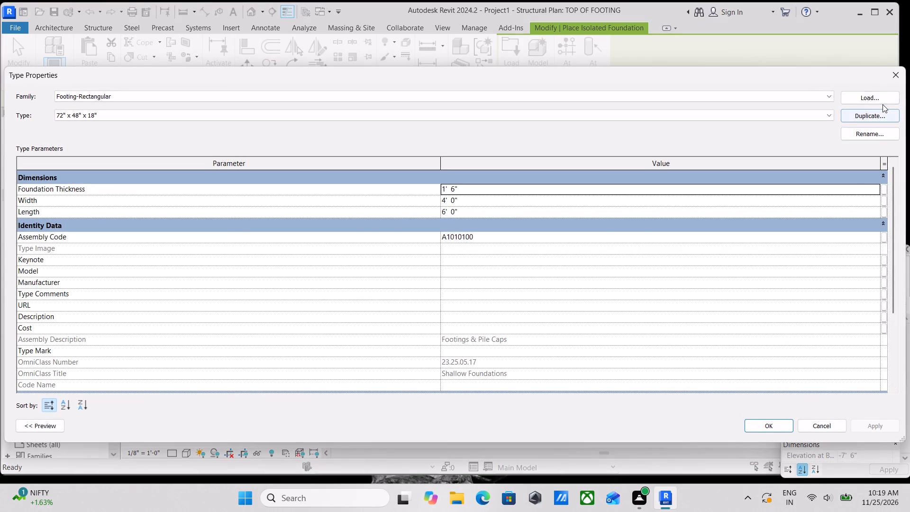
{"action": "left_click", "coordinate": [883, 107]}
{"action": "left_click", "coordinate": [871, 117]}
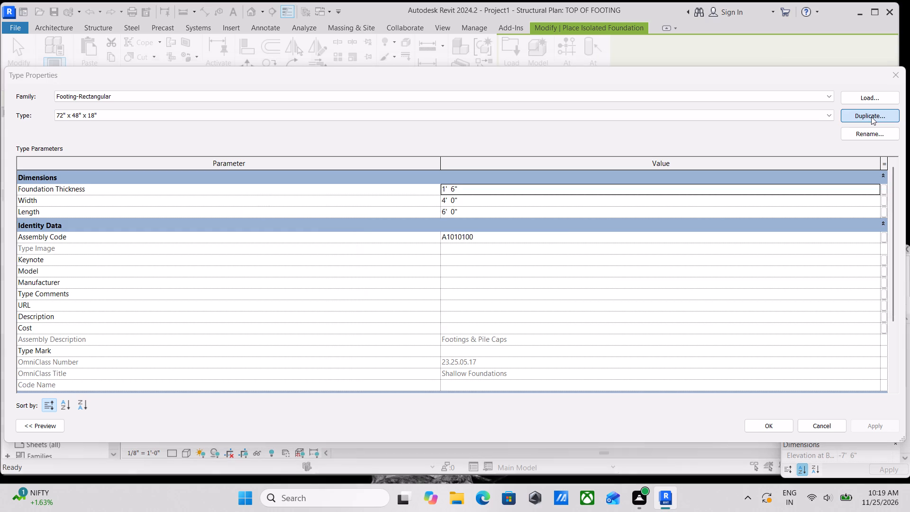
{"action": "key", "text": "BackSpace"}
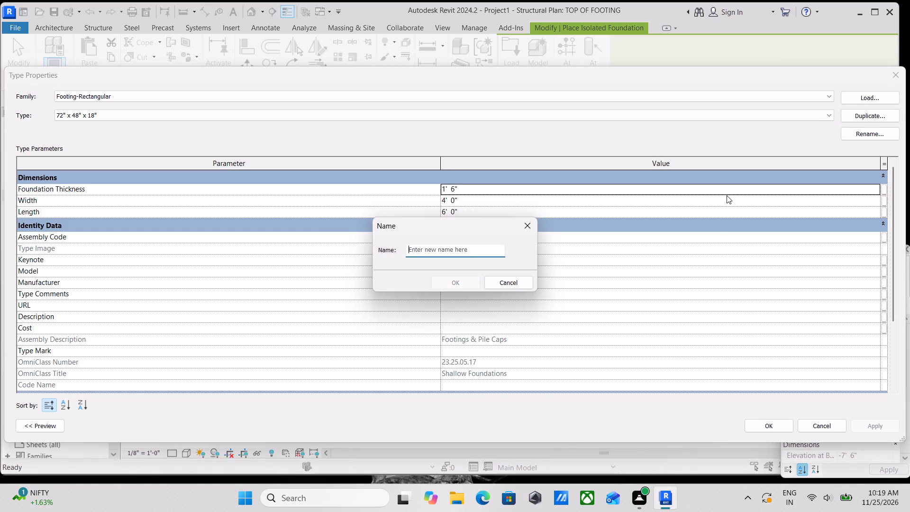
{"action": "type", "text": "40"}
{"action": "key", "text": "shift+quotedbl"}
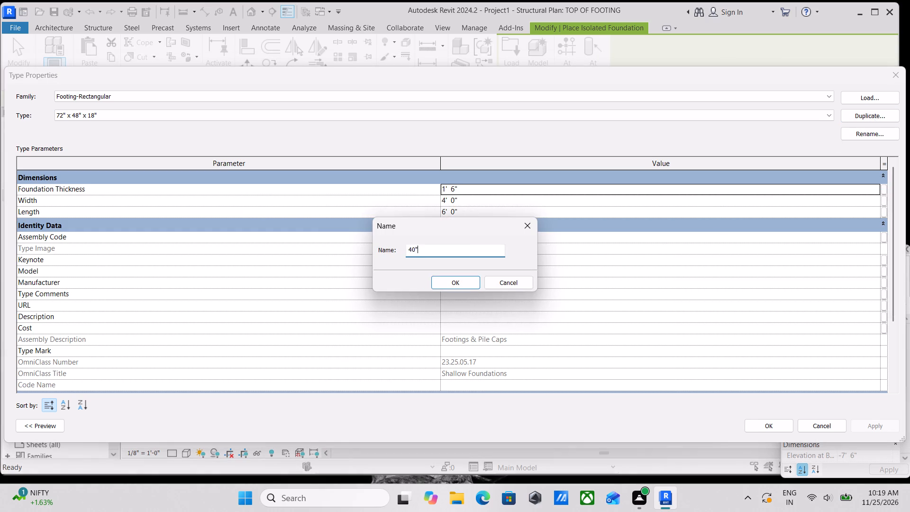
{"action": "key", "text": "space"}
{"action": "type", "text": "X"}
{"action": "key", "text": "space"}
{"action": "type", "text": "40"}
{"action": "key", "text": "shift+quotedbl"}
{"action": "key", "text": "space"}
{"action": "key", "text": "x"}
{"action": "type", "text": "18"}
{"action": "key", "text": "shift+quotedbl"}
{"action": "left_click", "coordinate": [458, 279]}
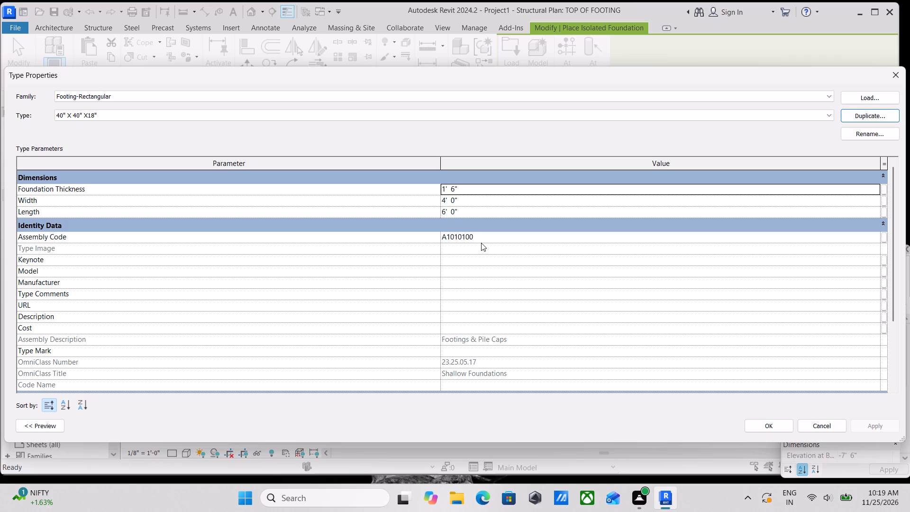
Set the new footing type's width and length to 40" each and apply the type properties.
{"action": "scroll", "coordinate": [481, 243], "scroll_direction": "up", "scroll_amount": 6}
{"action": "left_click", "coordinate": [478, 198]}
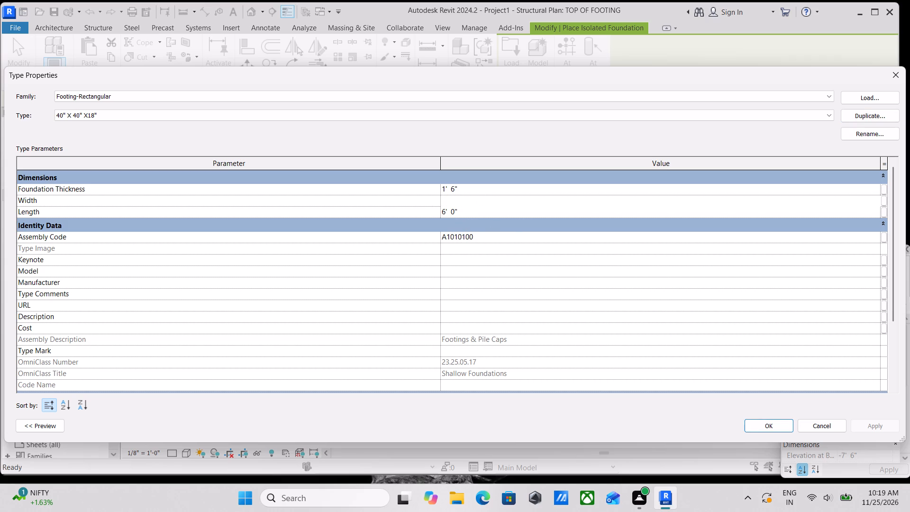
{"action": "type", "text": "40"}
{"action": "key", "text": "shift+quotedbl"}
{"action": "key", "text": "Return"}
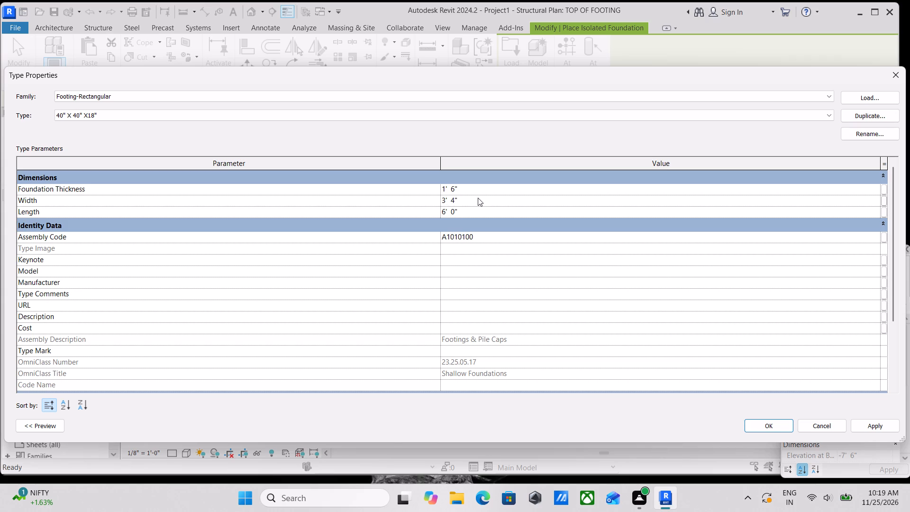
{"action": "left_click", "coordinate": [468, 211]}
{"action": "type", "text": "40"}
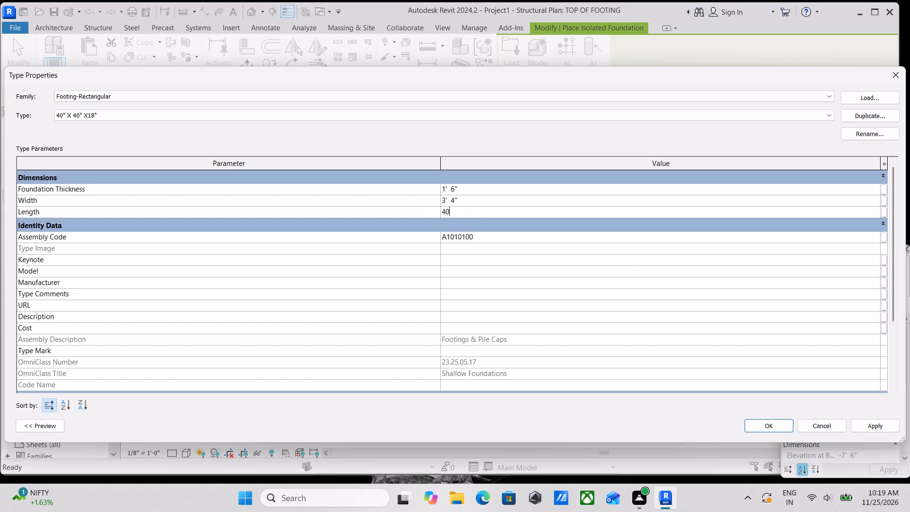
{"action": "key", "text": "shift+quotedbl"}
{"action": "left_click", "coordinate": [888, 426]}
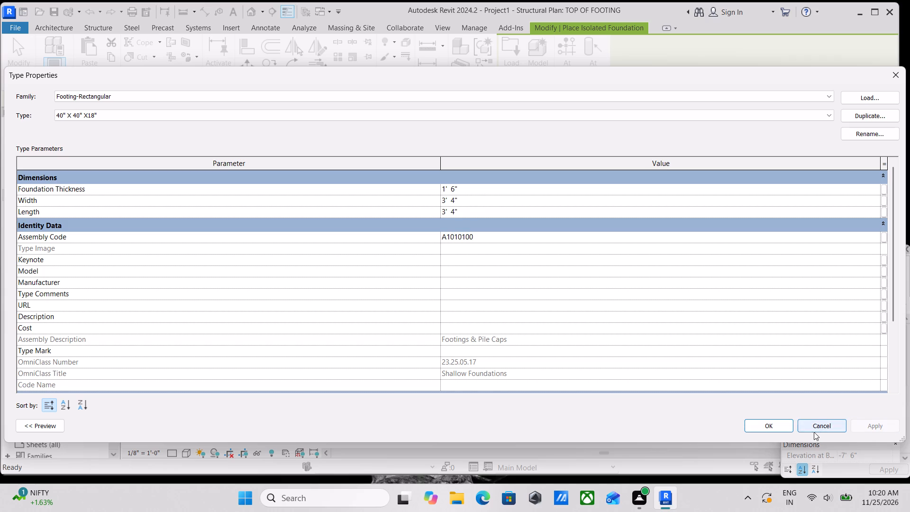
{"action": "left_click", "coordinate": [777, 424]}
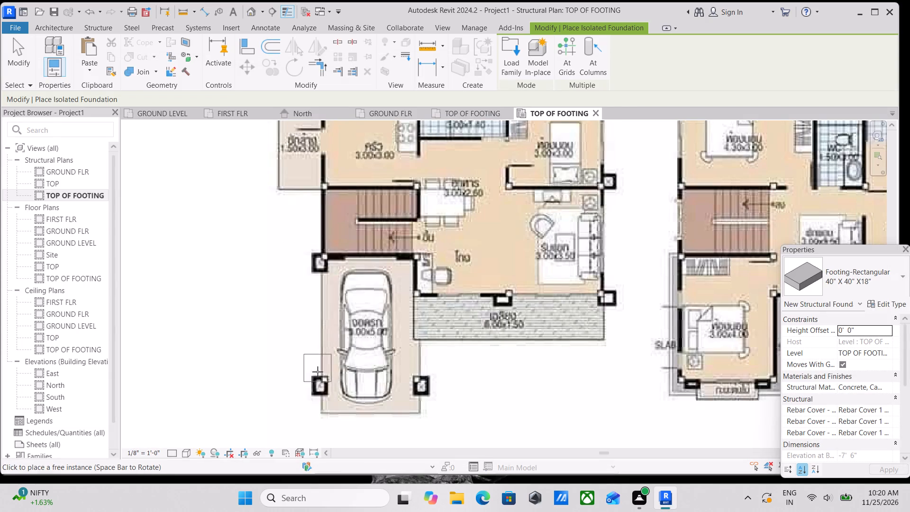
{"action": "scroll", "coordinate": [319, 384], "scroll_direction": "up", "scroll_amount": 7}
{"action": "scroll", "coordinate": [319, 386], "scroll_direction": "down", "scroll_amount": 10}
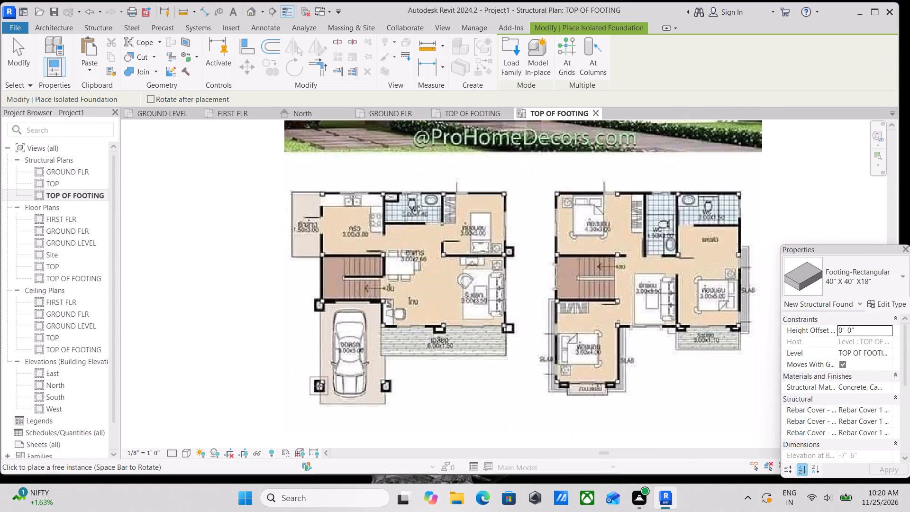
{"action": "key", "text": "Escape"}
Draw a vertical grid line on the ground-floor layout, from above the kitchen's outer corner column through the stair wall to below the car porch.
{"action": "scroll", "coordinate": [311, 238], "scroll_direction": "up", "scroll_amount": 3}
{"action": "middle_click_drag", "start_coordinate": [311, 238], "coordinate": [329, 267]}
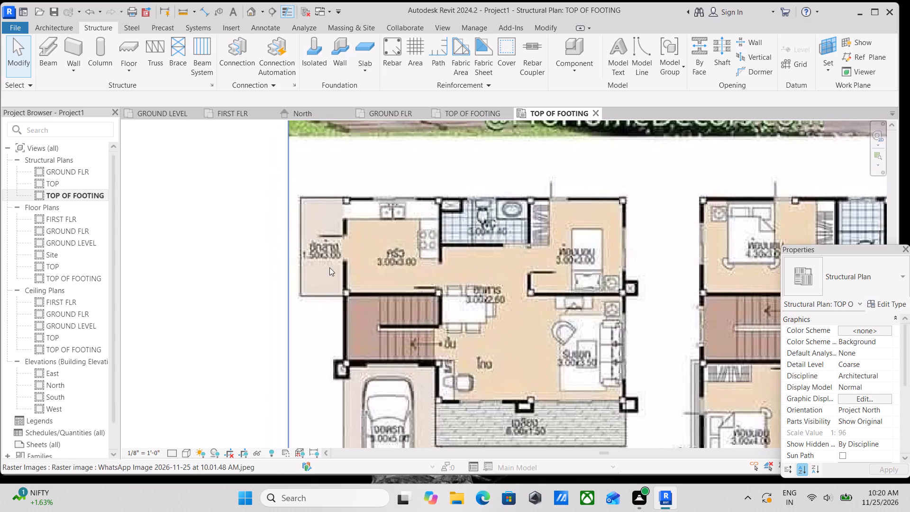
{"action": "scroll", "coordinate": [330, 267], "scroll_direction": "down", "scroll_amount": 2}
{"action": "middle_click_drag", "start_coordinate": [330, 267], "coordinate": [360, 264]}
{"action": "middle_click_drag", "start_coordinate": [312, 267], "coordinate": [355, 293]}
{"action": "middle_click_drag", "start_coordinate": [393, 274], "coordinate": [369, 265]}
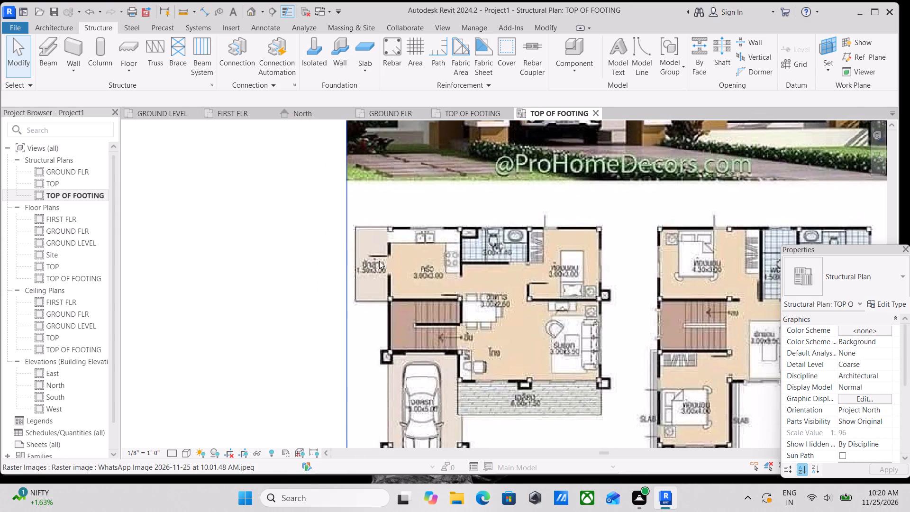
{"action": "middle_click_drag", "start_coordinate": [381, 278], "coordinate": [401, 261]}
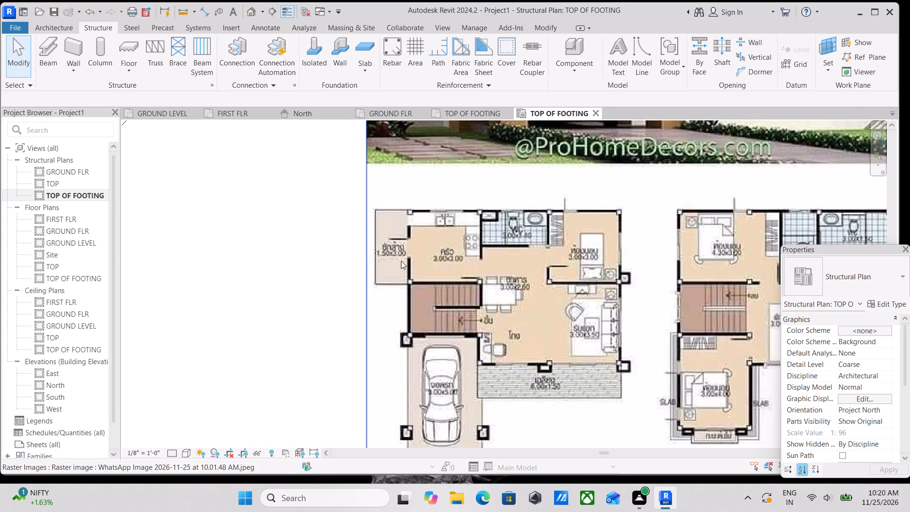
{"action": "scroll", "coordinate": [401, 261], "scroll_direction": "up", "scroll_amount": 1}
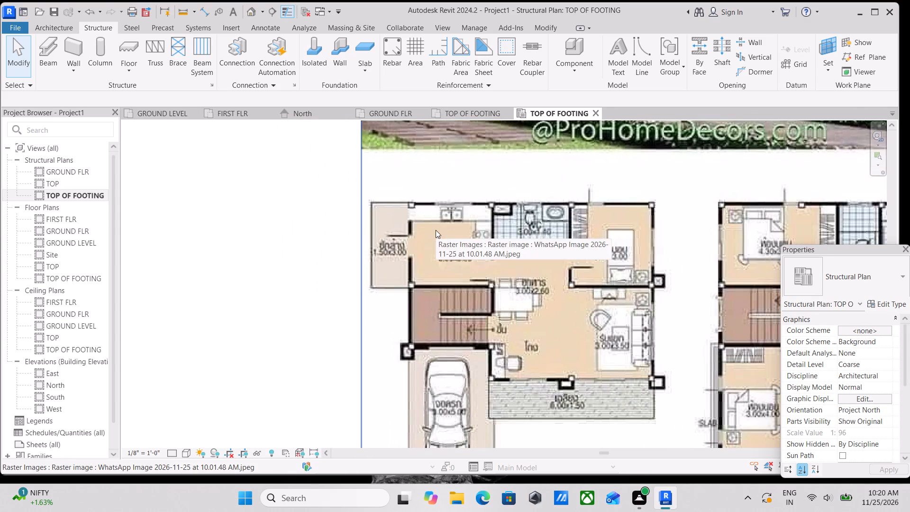
{"action": "type", "text": "GR"}
{"action": "scroll", "coordinate": [498, 80], "scroll_direction": "up", "scroll_amount": 2}
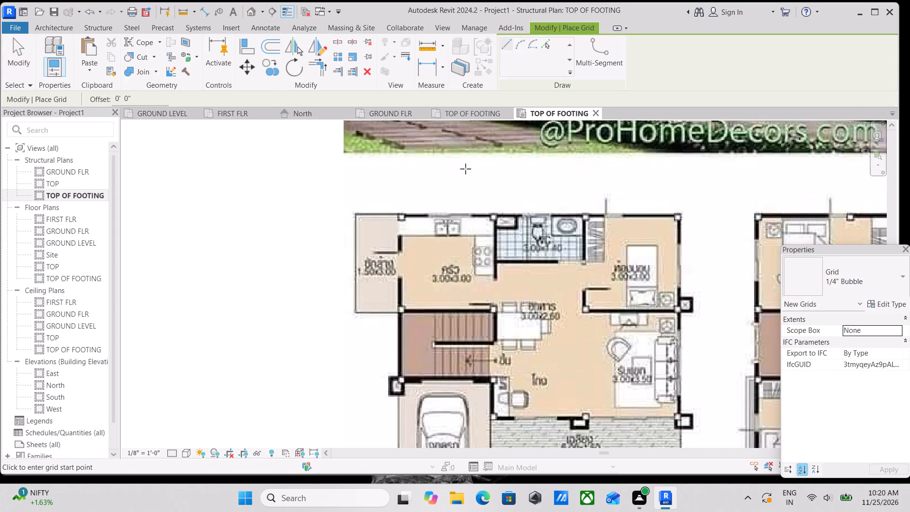
{"action": "scroll", "coordinate": [399, 203], "scroll_direction": "up", "scroll_amount": 4}
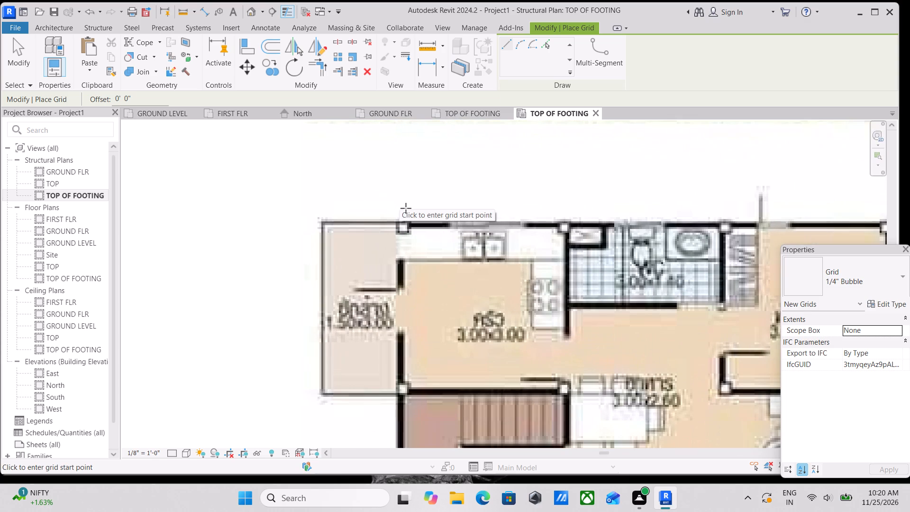
{"action": "left_click", "coordinate": [403, 206]}
{"action": "middle_click_drag", "start_coordinate": [404, 260], "coordinate": [426, 71]}
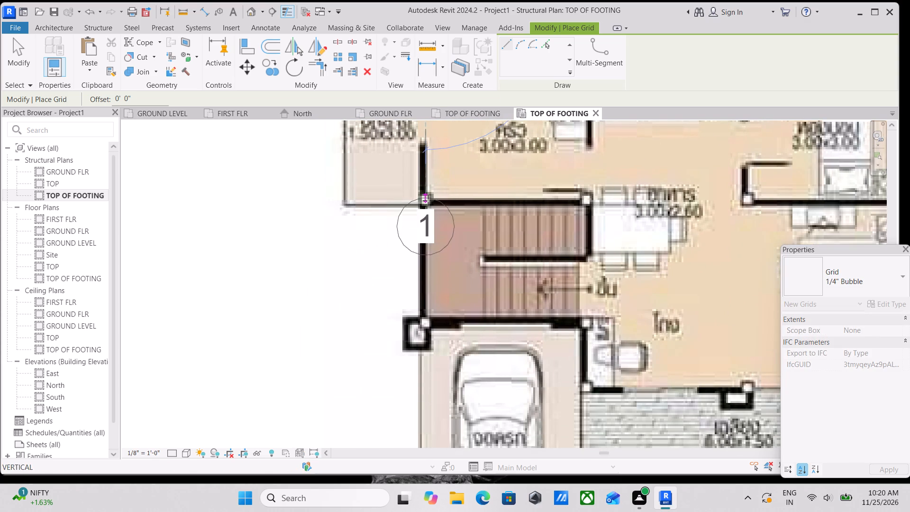
{"action": "middle_click_drag", "start_coordinate": [428, 207], "coordinate": [439, 90]}
{"action": "scroll", "coordinate": [432, 314], "scroll_direction": "down", "scroll_amount": 2}
{"action": "middle_click_drag", "start_coordinate": [432, 314], "coordinate": [448, 161]}
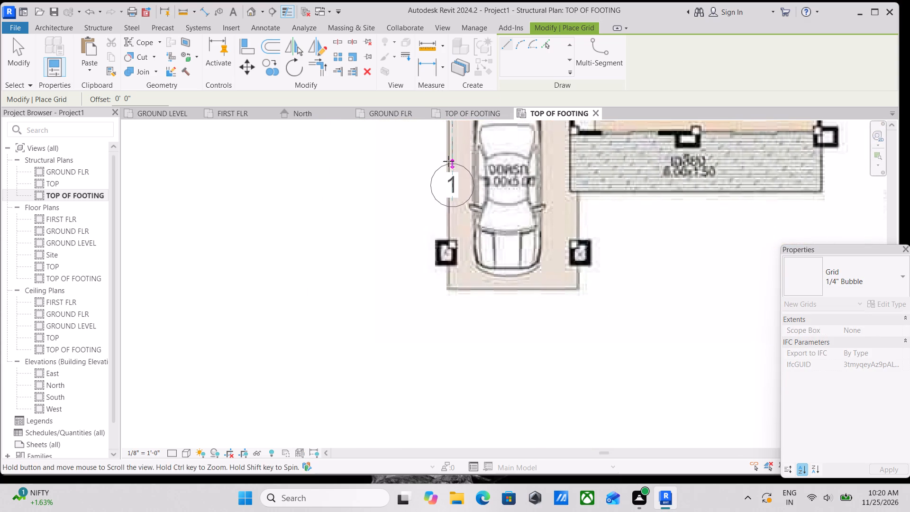
{"action": "middle_click_drag", "start_coordinate": [448, 161], "coordinate": [448, 162]}
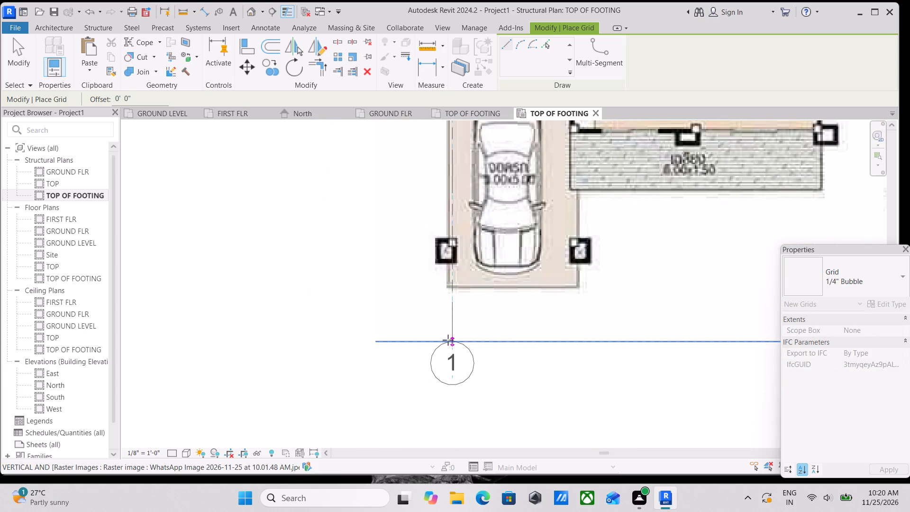
{"action": "left_click", "coordinate": [448, 342]}
Check the first grid line's alignment with the kitchen, stair and car porch columns along its full length.
{"action": "scroll", "coordinate": [452, 306], "scroll_direction": "up", "scroll_amount": 1}
{"action": "middle_click_drag", "start_coordinate": [461, 348], "coordinate": [461, 367]}
{"action": "middle_click_drag", "start_coordinate": [461, 297], "coordinate": [460, 418]}
{"action": "scroll", "coordinate": [464, 226], "scroll_direction": "down", "scroll_amount": 2}
{"action": "middle_click_drag", "start_coordinate": [464, 226], "coordinate": [492, 448]}
{"action": "middle_click_drag", "start_coordinate": [515, 306], "coordinate": [532, 335]}
{"action": "scroll", "coordinate": [507, 220], "scroll_direction": "up", "scroll_amount": 3}
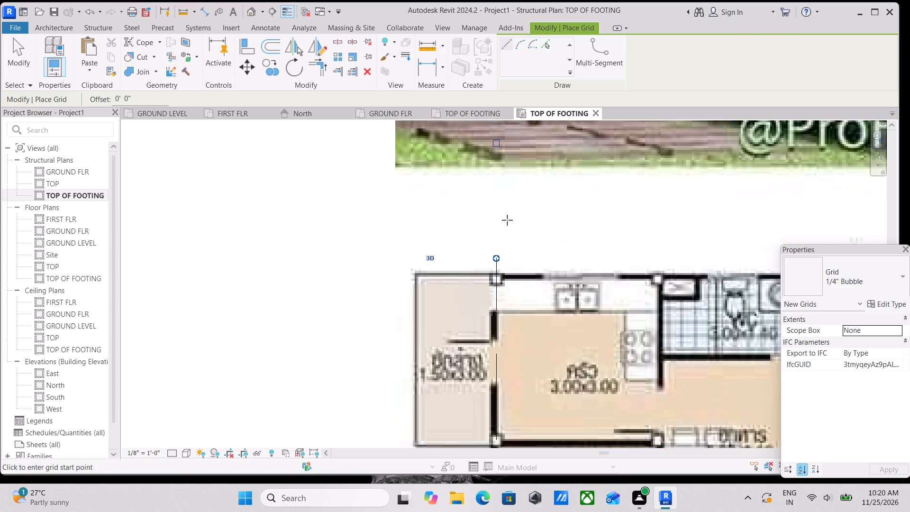
{"action": "middle_click_drag", "start_coordinate": [496, 268], "coordinate": [505, 124]}
{"action": "middle_click_drag", "start_coordinate": [521, 286], "coordinate": [509, 184]}
{"action": "scroll", "coordinate": [505, 207], "scroll_direction": "down", "scroll_amount": 1}
{"action": "middle_click_drag", "start_coordinate": [505, 289], "coordinate": [507, 226]}
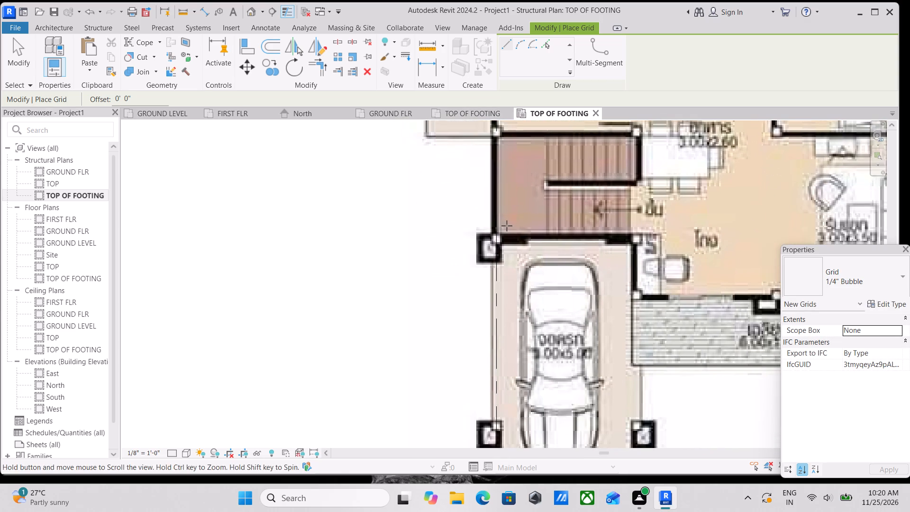
{"action": "middle_click_drag", "start_coordinate": [507, 226], "coordinate": [506, 228]}
{"action": "middle_click_drag", "start_coordinate": [566, 240], "coordinate": [510, 219]}
{"action": "scroll", "coordinate": [511, 219], "scroll_direction": "down", "scroll_amount": 1}
{"action": "middle_click_drag", "start_coordinate": [617, 263], "coordinate": [599, 263]}
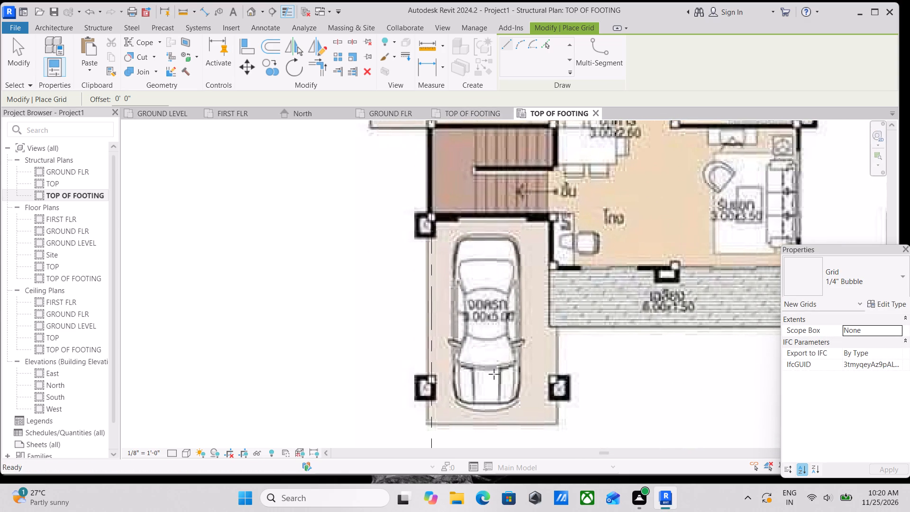
Draw a second vertical grid line from above the column between kitchen and WC through to below the car porch's inner column.
{"action": "scroll", "coordinate": [494, 374], "scroll_direction": "down", "scroll_amount": 2}
{"action": "middle_click_drag", "start_coordinate": [494, 374], "coordinate": [485, 380]}
{"action": "scroll", "coordinate": [495, 361], "scroll_direction": "down", "scroll_amount": 3}
{"action": "middle_click_drag", "start_coordinate": [495, 361], "coordinate": [479, 409]}
{"action": "scroll", "coordinate": [527, 302], "scroll_direction": "up", "scroll_amount": 1}
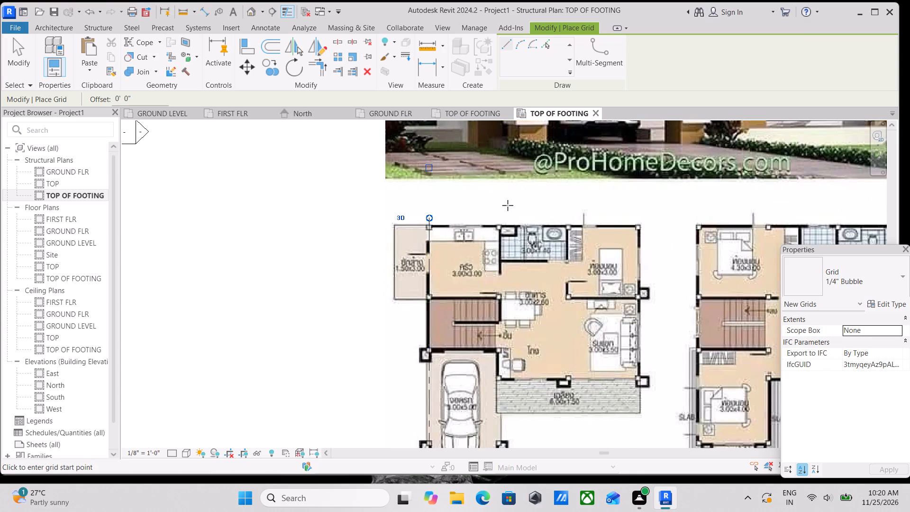
{"action": "scroll", "coordinate": [507, 205], "scroll_direction": "up", "scroll_amount": 12}
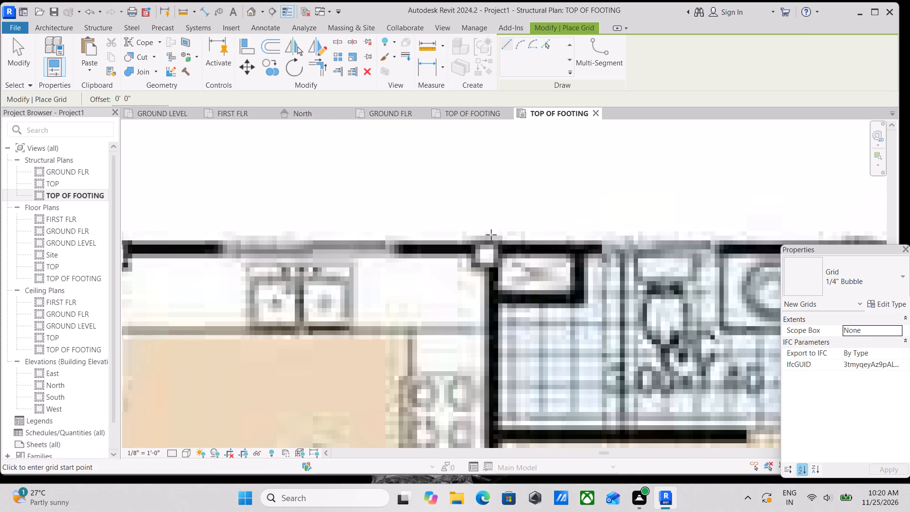
{"action": "left_click", "coordinate": [495, 207]}
{"action": "scroll", "coordinate": [495, 321], "scroll_direction": "down", "scroll_amount": 1}
{"action": "middle_click_drag", "start_coordinate": [495, 321], "coordinate": [493, 225]}
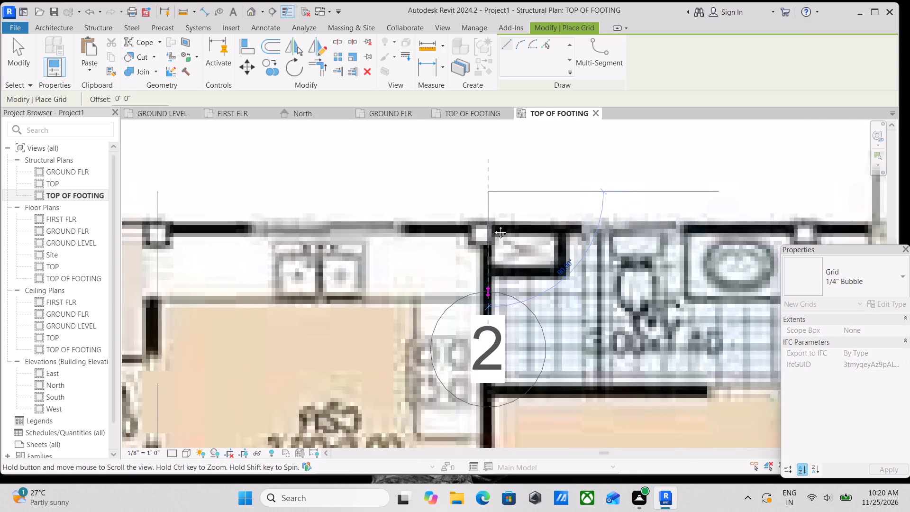
{"action": "middle_click_drag", "start_coordinate": [493, 225], "coordinate": [513, 164]}
{"action": "scroll", "coordinate": [521, 273], "scroll_direction": "down", "scroll_amount": 3}
{"action": "middle_click_drag", "start_coordinate": [525, 276], "coordinate": [534, 175]}
{"action": "scroll", "coordinate": [526, 283], "scroll_direction": "down", "scroll_amount": 2}
{"action": "middle_click_drag", "start_coordinate": [526, 283], "coordinate": [554, 183]}
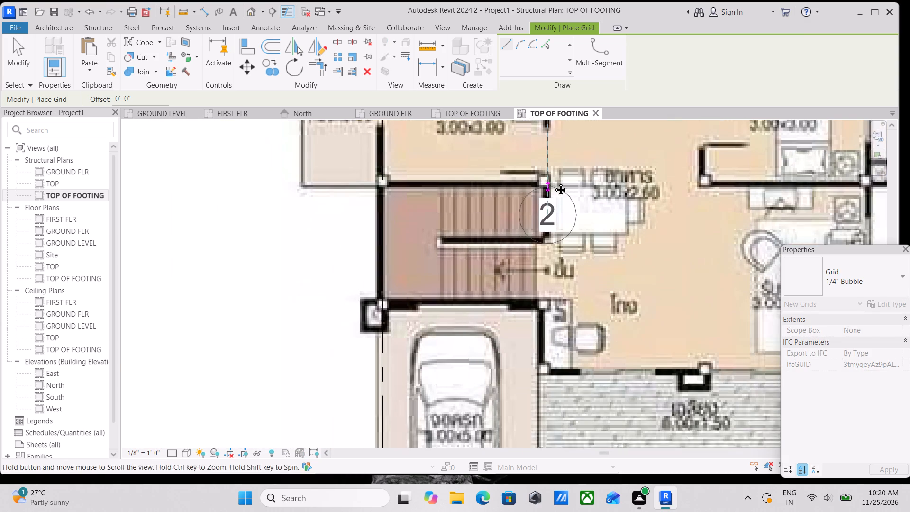
{"action": "middle_click_drag", "start_coordinate": [554, 183], "coordinate": [553, 183]}
{"action": "middle_click_drag", "start_coordinate": [552, 312], "coordinate": [564, 236]}
{"action": "middle_click_drag", "start_coordinate": [564, 396], "coordinate": [568, 239]}
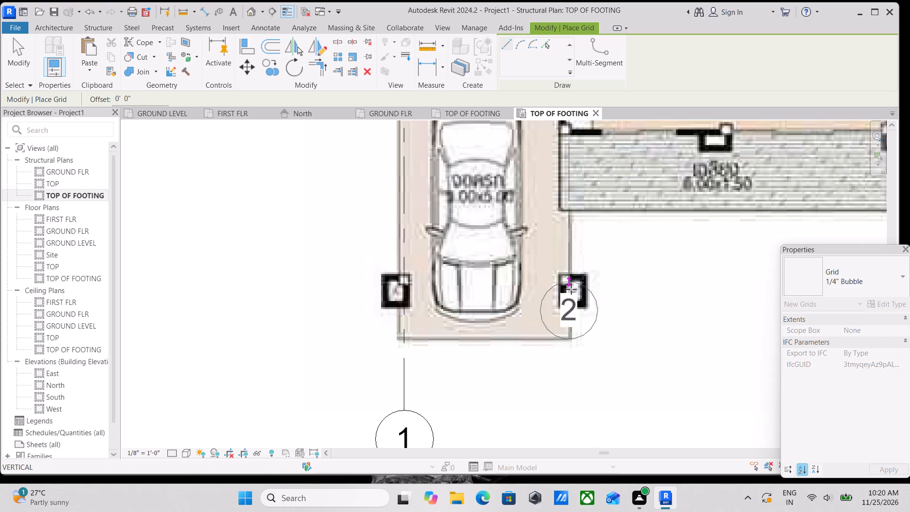
{"action": "scroll", "coordinate": [572, 355], "scroll_direction": "down", "scroll_amount": 3}
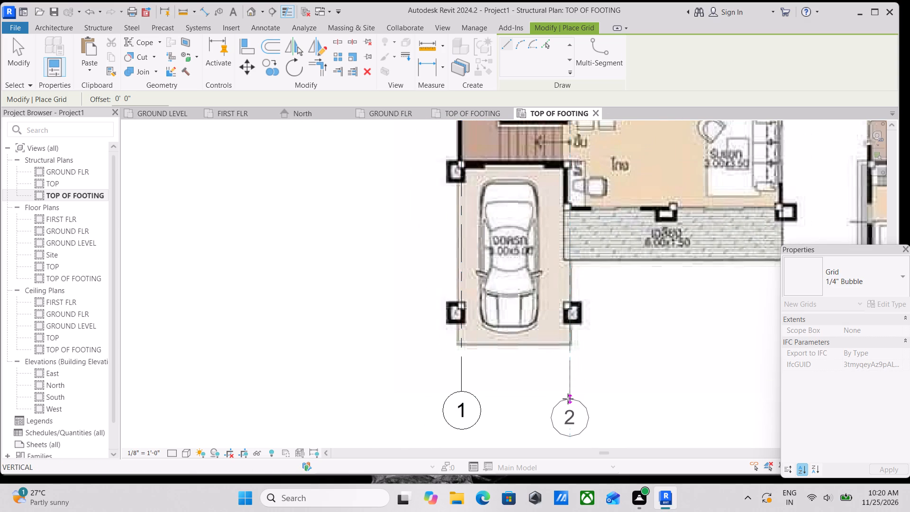
{"action": "left_click", "coordinate": [568, 394]}
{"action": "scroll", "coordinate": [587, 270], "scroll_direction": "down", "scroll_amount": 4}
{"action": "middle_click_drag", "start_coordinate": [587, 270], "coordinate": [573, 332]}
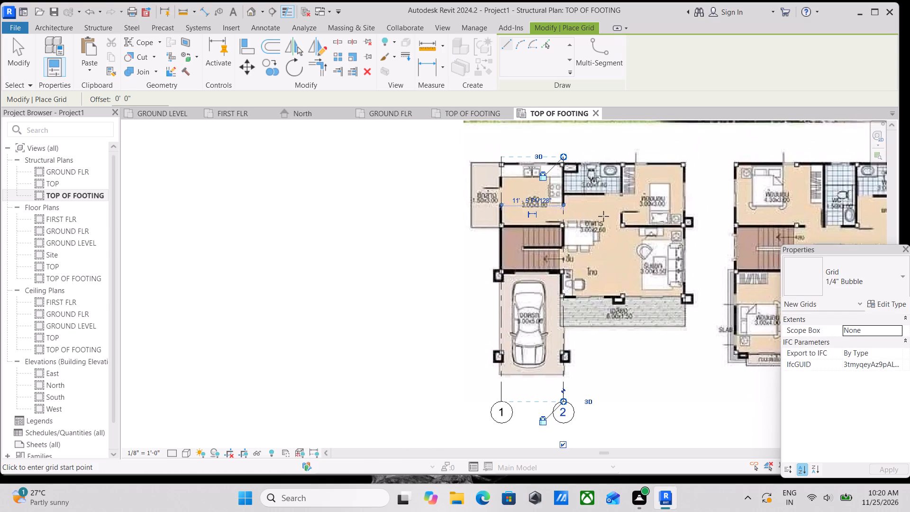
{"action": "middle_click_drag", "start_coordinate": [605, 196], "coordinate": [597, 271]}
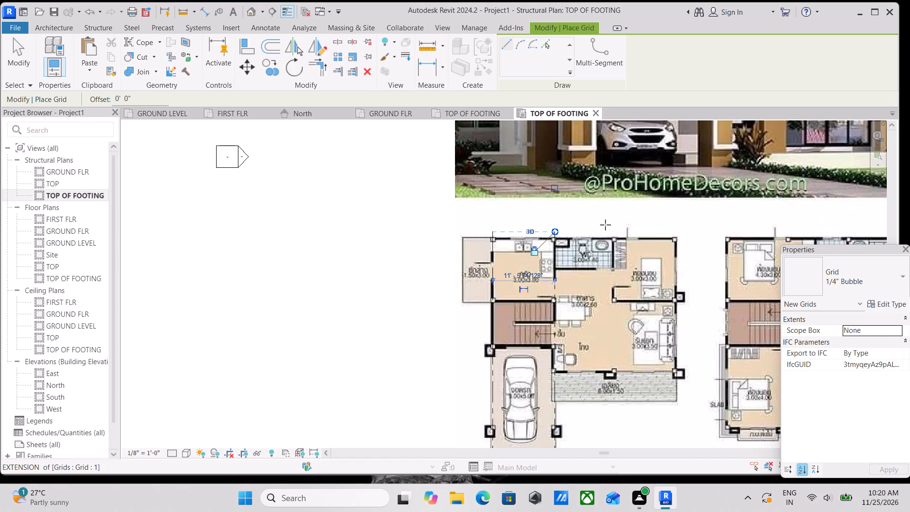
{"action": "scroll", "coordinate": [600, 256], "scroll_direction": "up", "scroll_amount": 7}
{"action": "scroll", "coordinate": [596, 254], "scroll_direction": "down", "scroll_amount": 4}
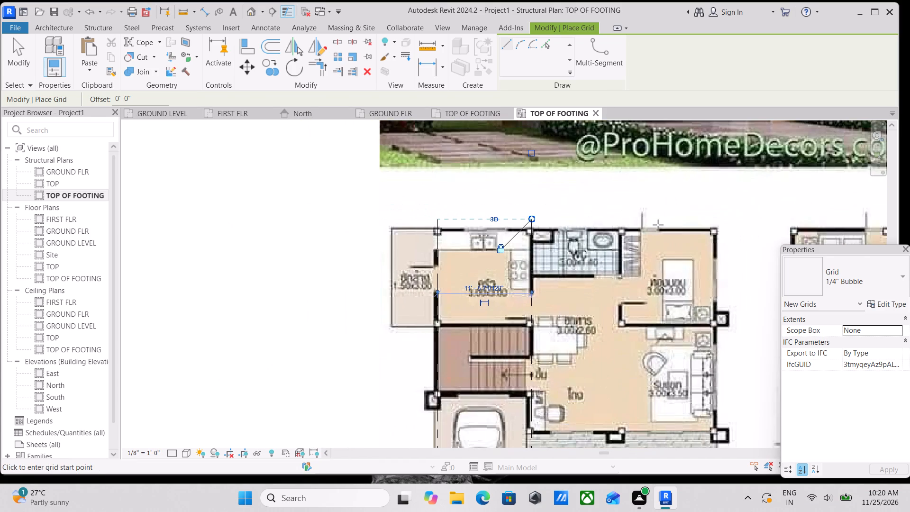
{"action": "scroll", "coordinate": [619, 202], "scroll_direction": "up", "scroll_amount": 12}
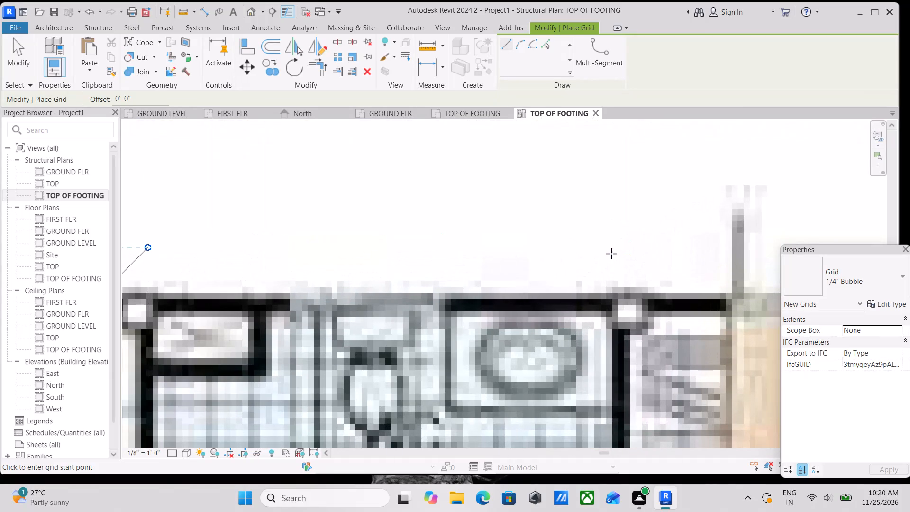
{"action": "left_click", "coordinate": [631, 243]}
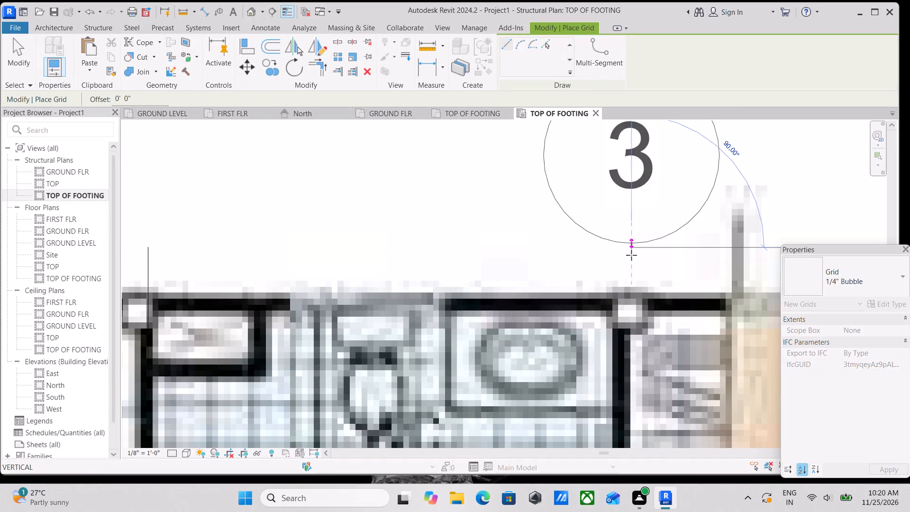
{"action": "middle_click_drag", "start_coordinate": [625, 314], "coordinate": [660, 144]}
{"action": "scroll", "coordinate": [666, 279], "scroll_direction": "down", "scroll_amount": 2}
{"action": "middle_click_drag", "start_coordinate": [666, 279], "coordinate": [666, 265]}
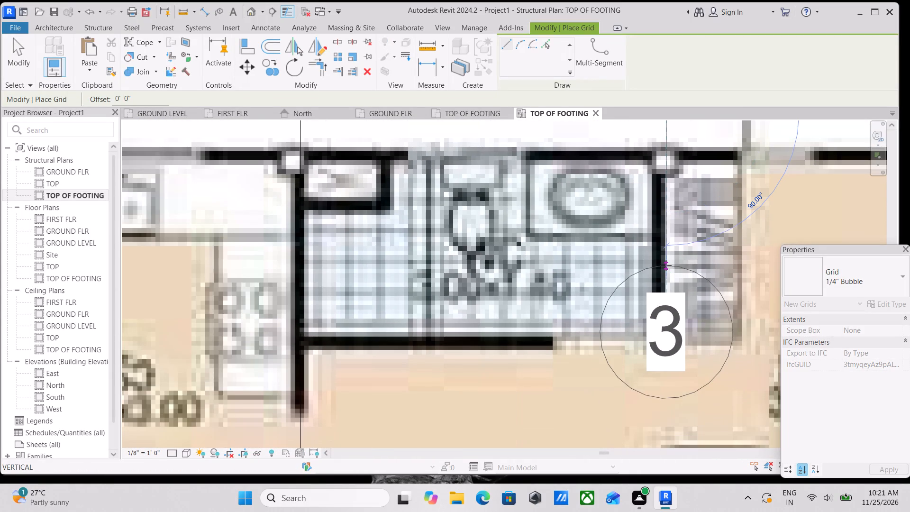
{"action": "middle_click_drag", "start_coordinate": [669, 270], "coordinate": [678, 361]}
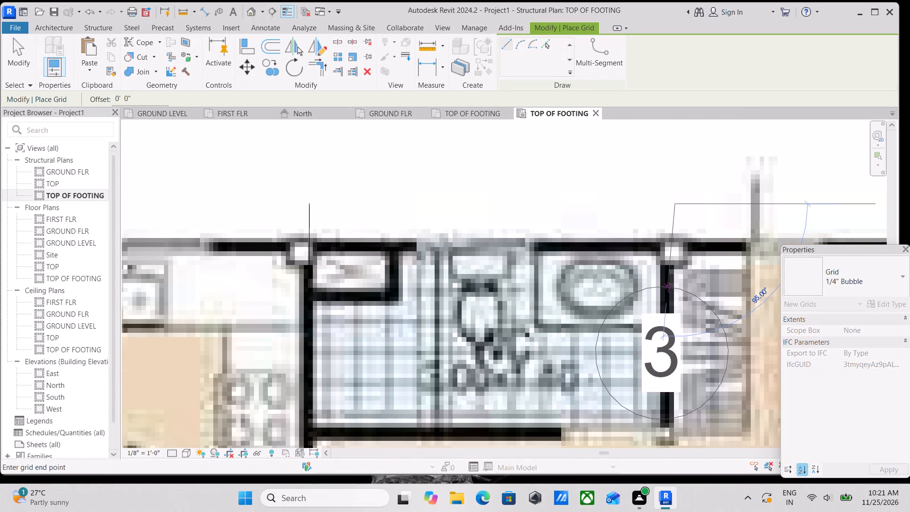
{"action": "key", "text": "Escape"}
Draw a third vertical grid line from above the column between WC and bedroom, through the terrace's middle column, ending near the other grid bubbles.
{"action": "scroll", "coordinate": [602, 223], "scroll_direction": "down", "scroll_amount": 2}
{"action": "middle_click_drag", "start_coordinate": [603, 225], "coordinate": [681, 277]}
{"action": "scroll", "coordinate": [414, 266], "scroll_direction": "down", "scroll_amount": 3}
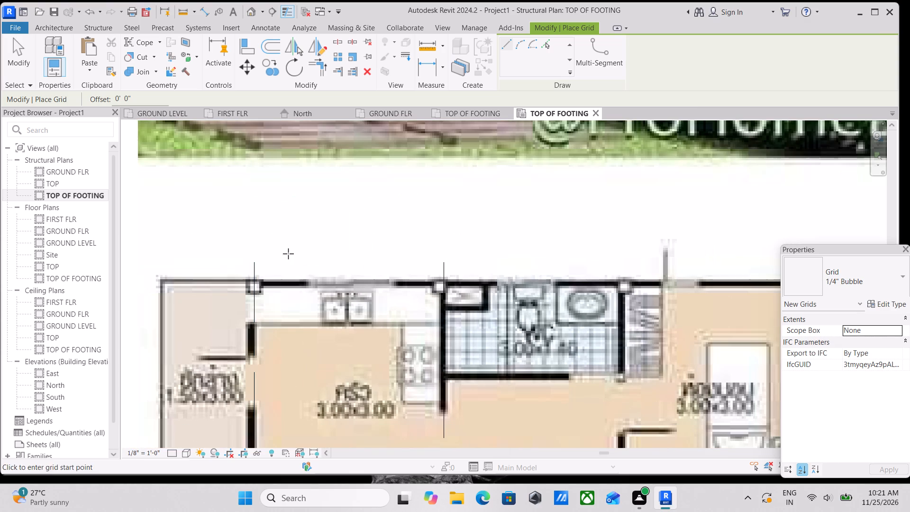
{"action": "left_click", "coordinate": [623, 265]}
{"action": "middle_click_drag", "start_coordinate": [626, 316], "coordinate": [629, 202]}
{"action": "scroll", "coordinate": [628, 239], "scroll_direction": "down", "scroll_amount": 1}
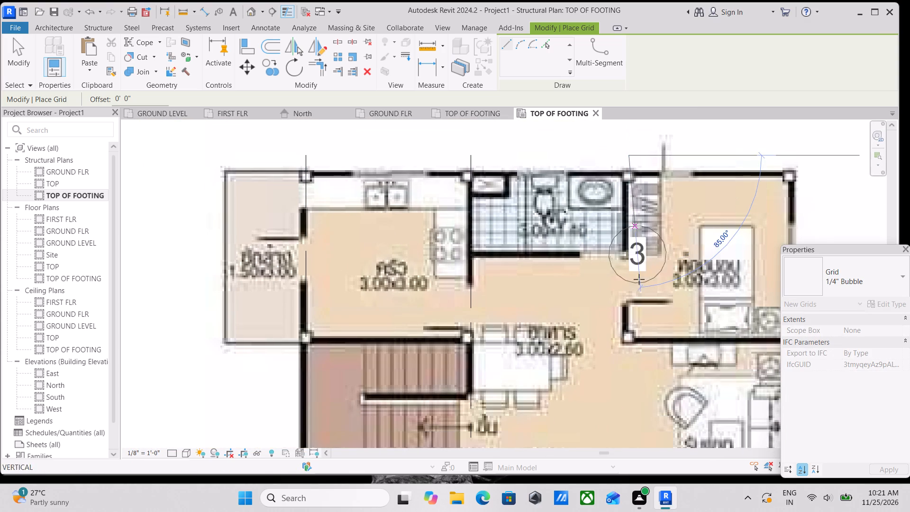
{"action": "scroll", "coordinate": [625, 370], "scroll_direction": "down", "scroll_amount": 2}
{"action": "middle_click_drag", "start_coordinate": [625, 370], "coordinate": [619, 193]}
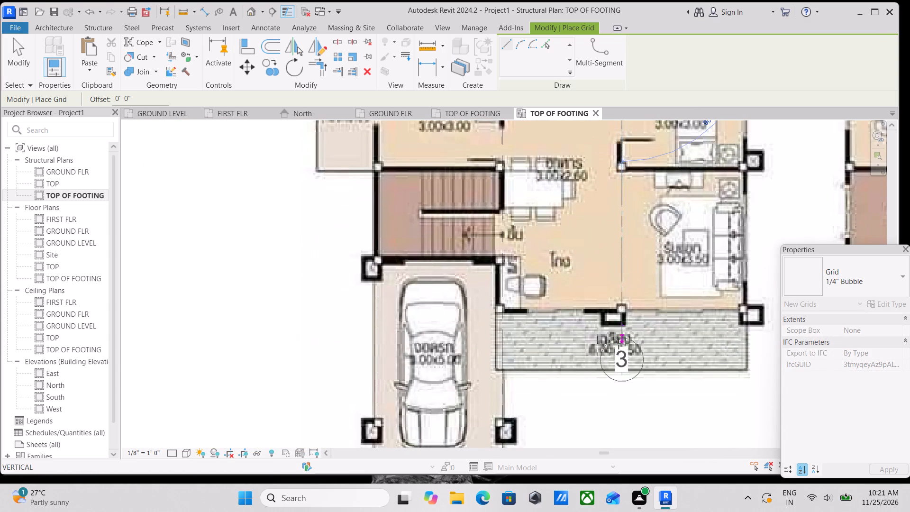
{"action": "scroll", "coordinate": [619, 357], "scroll_direction": "down", "scroll_amount": 3}
{"action": "scroll", "coordinate": [619, 412], "scroll_direction": "down", "scroll_amount": 1}
{"action": "middle_click_drag", "start_coordinate": [617, 410], "coordinate": [607, 252]}
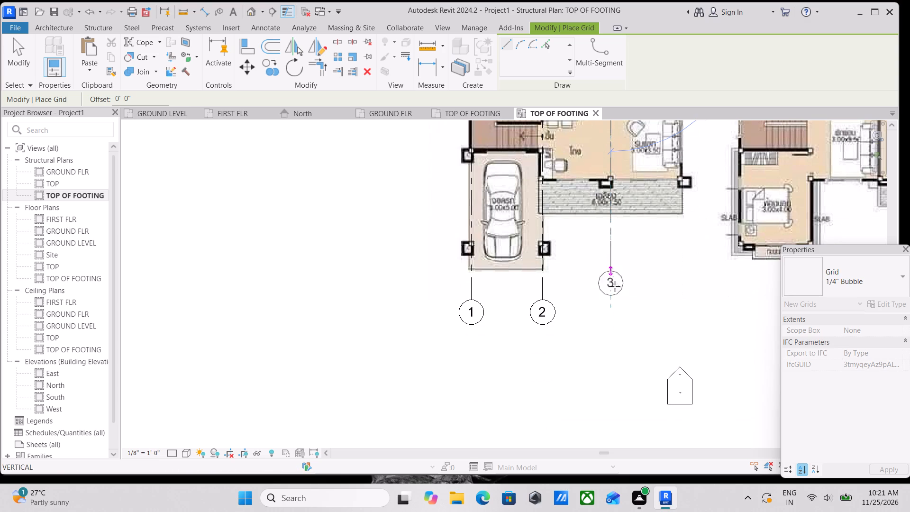
{"action": "left_click", "coordinate": [611, 300]}
Draw a fourth grid line from above the bedroom's outer corner column, past the living room's outer wall, ending near the other grid bubbles.
{"action": "scroll", "coordinate": [618, 238], "scroll_direction": "down", "scroll_amount": 1}
{"action": "middle_click_drag", "start_coordinate": [618, 238], "coordinate": [601, 329]}
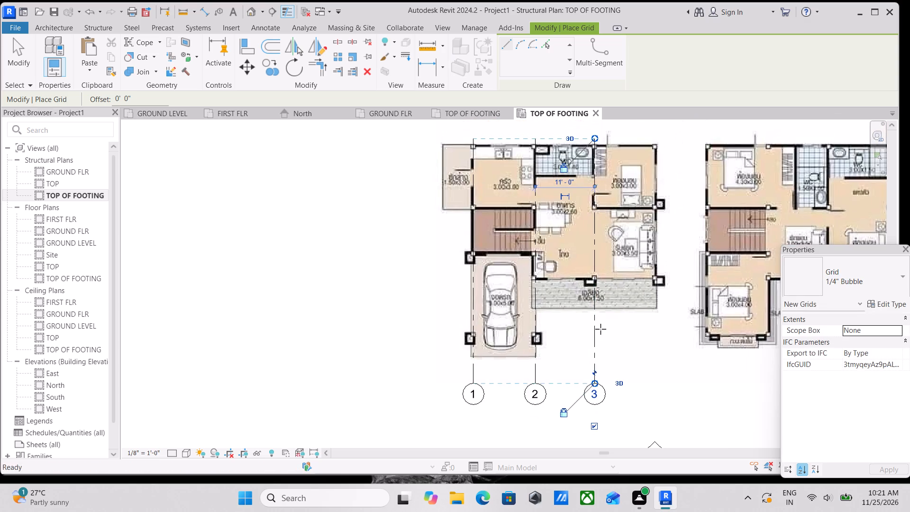
{"action": "middle_click_drag", "start_coordinate": [614, 264], "coordinate": [601, 320]}
{"action": "scroll", "coordinate": [601, 320], "scroll_direction": "up", "scroll_amount": 1}
{"action": "scroll", "coordinate": [663, 178], "scroll_direction": "up", "scroll_amount": 2}
{"action": "scroll", "coordinate": [639, 238], "scroll_direction": "up", "scroll_amount": 2}
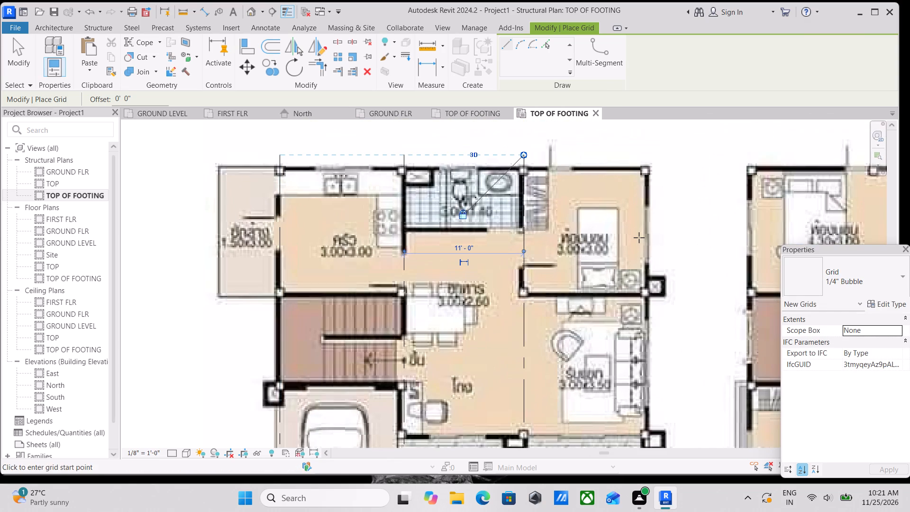
{"action": "middle_click_drag", "start_coordinate": [616, 158], "coordinate": [612, 213]}
{"action": "scroll", "coordinate": [637, 210], "scroll_direction": "up", "scroll_amount": 2}
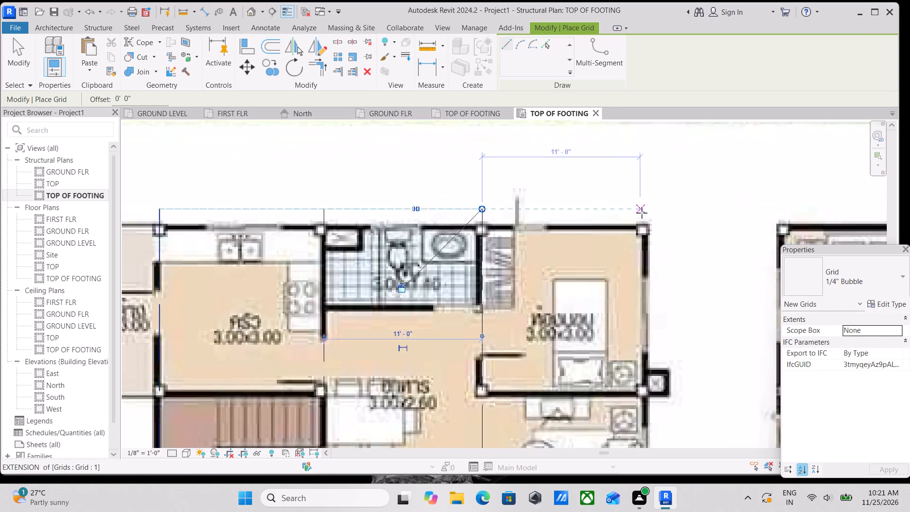
{"action": "scroll", "coordinate": [642, 213], "scroll_direction": "up", "scroll_amount": 1}
{"action": "left_click", "coordinate": [644, 208]}
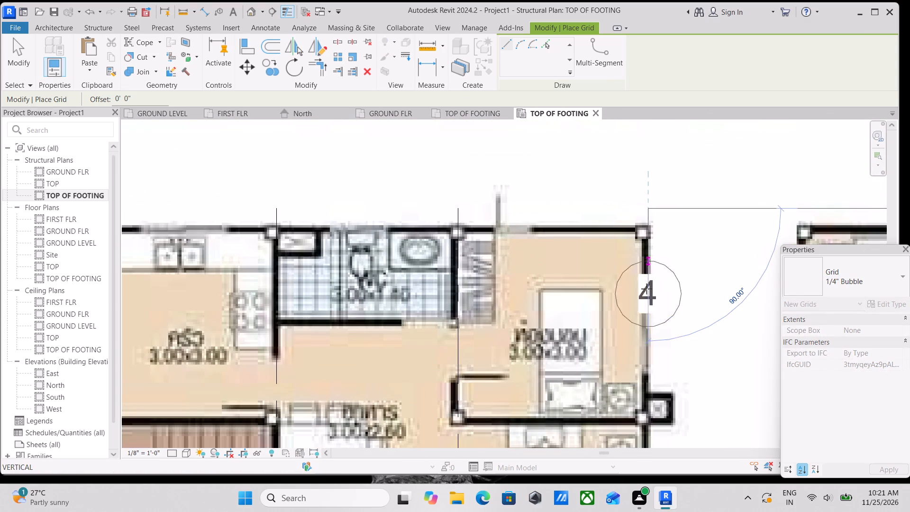
{"action": "middle_click_drag", "start_coordinate": [646, 296], "coordinate": [669, 162]}
{"action": "middle_click_drag", "start_coordinate": [667, 314], "coordinate": [703, 125]}
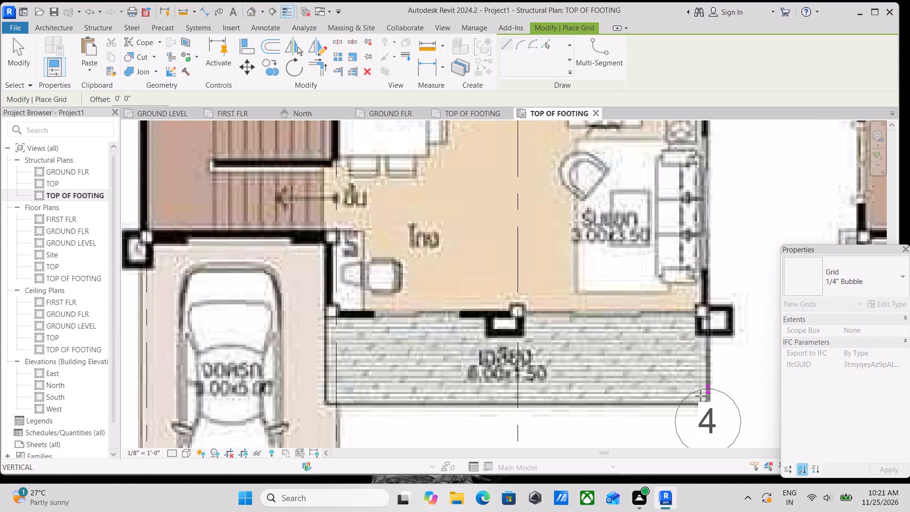
{"action": "middle_click_drag", "start_coordinate": [701, 402], "coordinate": [705, 347]}
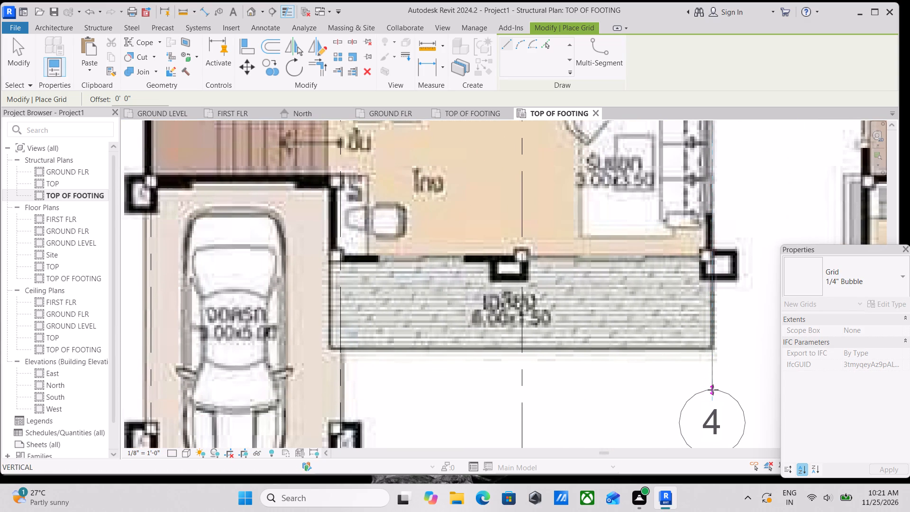
{"action": "scroll", "coordinate": [714, 393], "scroll_direction": "down", "scroll_amount": 4}
{"action": "middle_click_drag", "start_coordinate": [714, 393], "coordinate": [714, 267]}
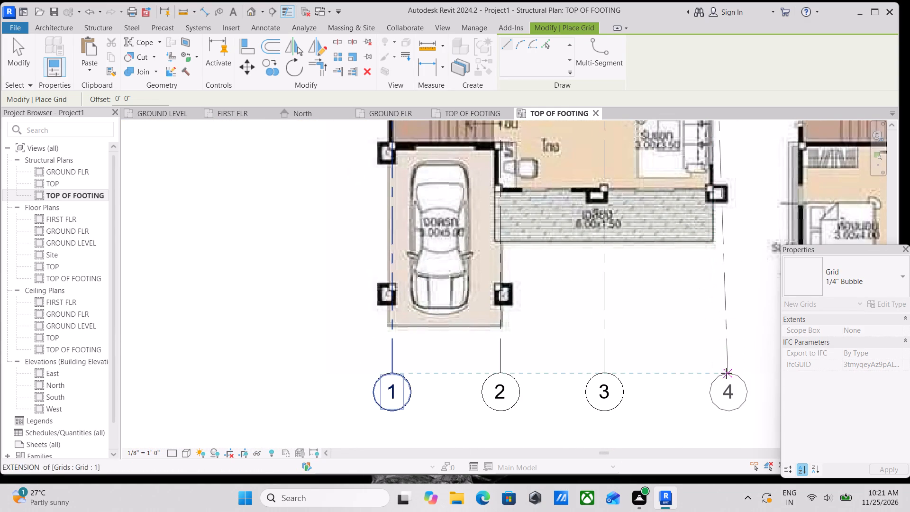
{"action": "left_click", "coordinate": [726, 380]}
{"action": "key", "text": "Escape"}
Examine the four grid lines against the ground-floor columns and walls, from the kitchen's top edge to the grid bubbles, and end grid placement.
{"action": "scroll", "coordinate": [640, 246], "scroll_direction": "down", "scroll_amount": 2}
{"action": "middle_click_drag", "start_coordinate": [639, 247], "coordinate": [610, 319]}
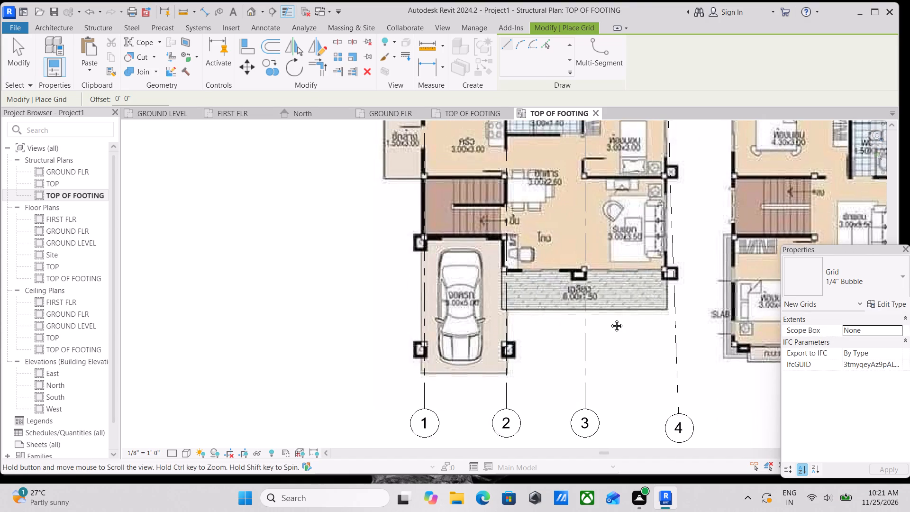
{"action": "middle_click_drag", "start_coordinate": [610, 319], "coordinate": [609, 320]}
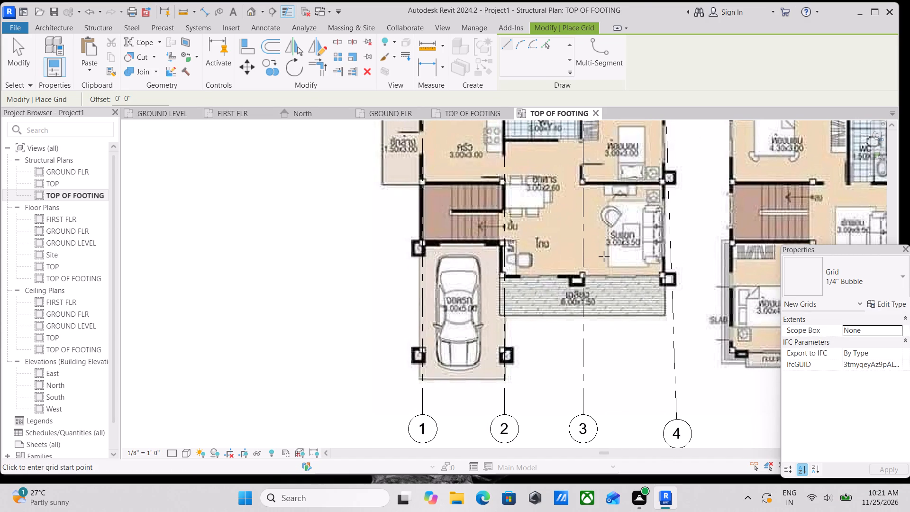
{"action": "scroll", "coordinate": [568, 171], "scroll_direction": "up", "scroll_amount": 2}
{"action": "scroll", "coordinate": [571, 247], "scroll_direction": "up", "scroll_amount": 1}
{"action": "middle_click_drag", "start_coordinate": [548, 210], "coordinate": [548, 288]}
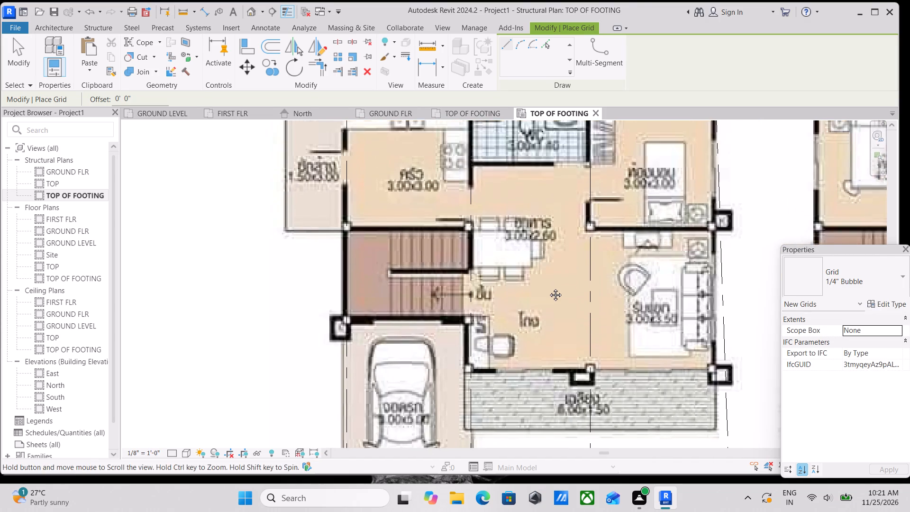
{"action": "middle_click_drag", "start_coordinate": [548, 288], "coordinate": [548, 327]}
{"action": "scroll", "coordinate": [548, 316], "scroll_direction": "up", "scroll_amount": 1}
{"action": "middle_click_drag", "start_coordinate": [525, 239], "coordinate": [531, 302]}
{"action": "scroll", "coordinate": [281, 202], "scroll_direction": "up", "scroll_amount": 3}
{"action": "middle_click_drag", "start_coordinate": [329, 234], "coordinate": [248, 199]}
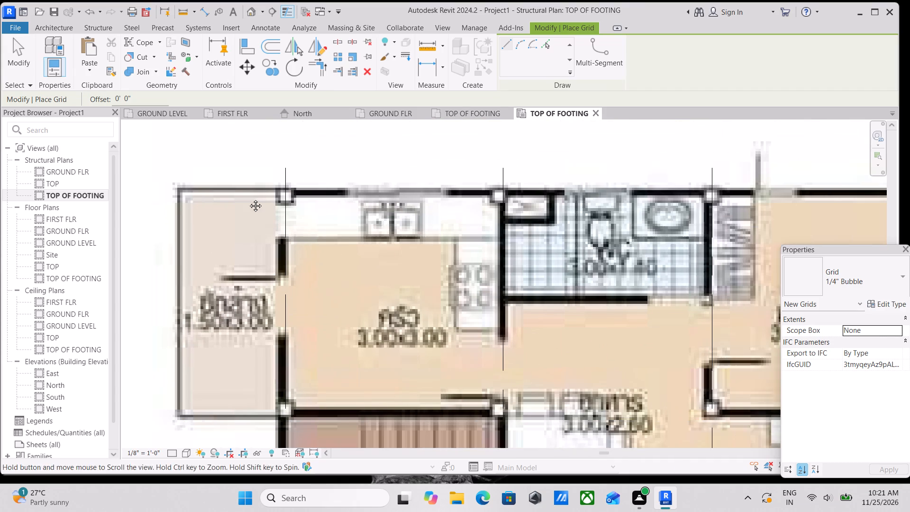
{"action": "middle_click_drag", "start_coordinate": [248, 199], "coordinate": [248, 198]}
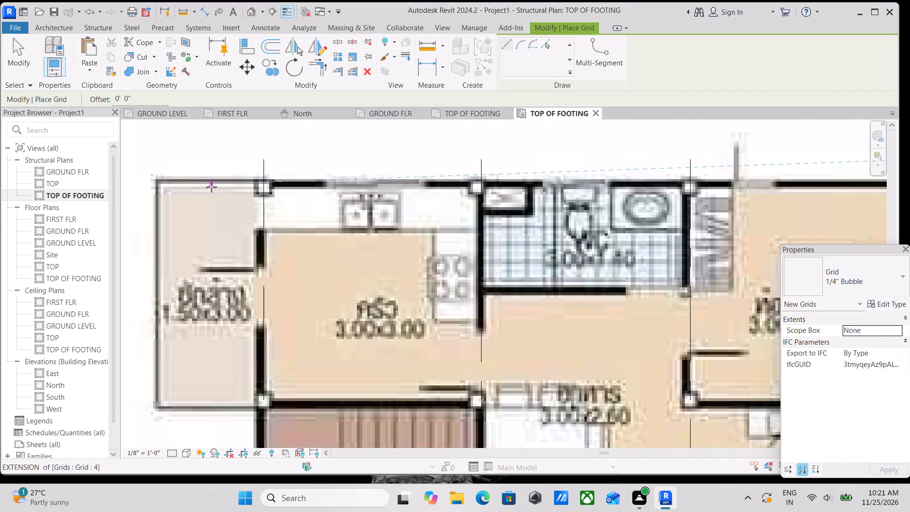
{"action": "scroll", "coordinate": [216, 185], "scroll_direction": "down", "scroll_amount": 2}
{"action": "middle_click_drag", "start_coordinate": [218, 186], "coordinate": [251, 227]}
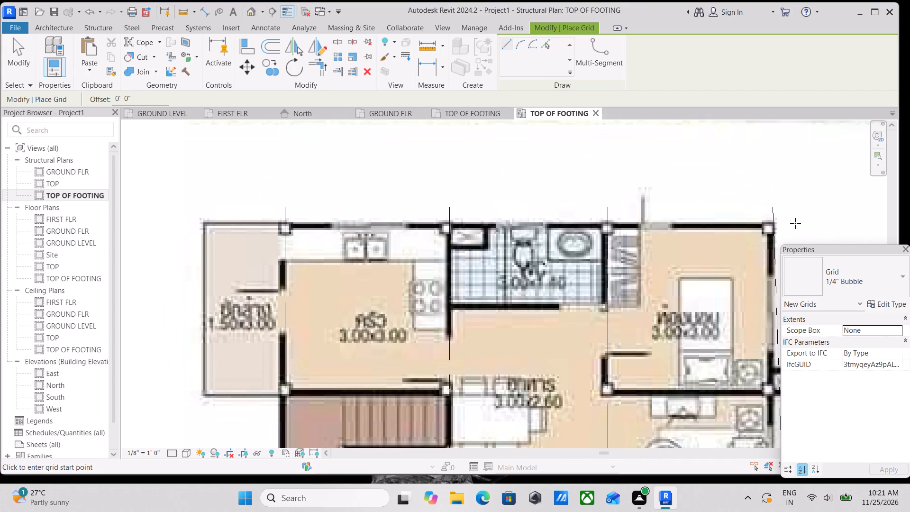
{"action": "scroll", "coordinate": [786, 207], "scroll_direction": "down", "scroll_amount": 3}
{"action": "middle_click_drag", "start_coordinate": [786, 207], "coordinate": [668, 129]}
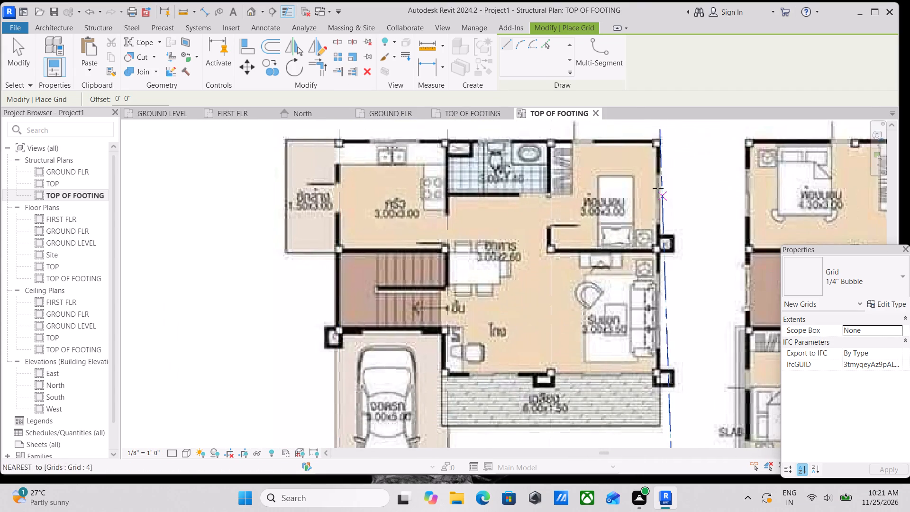
{"action": "scroll", "coordinate": [652, 165], "scroll_direction": "down", "scroll_amount": 1}
{"action": "middle_click_drag", "start_coordinate": [651, 163], "coordinate": [626, 111]}
{"action": "scroll", "coordinate": [644, 195], "scroll_direction": "down", "scroll_amount": 2}
{"action": "middle_click_drag", "start_coordinate": [640, 192], "coordinate": [637, 130]}
{"action": "key", "text": "Escape"}
{"action": "key", "text": "Escape"}
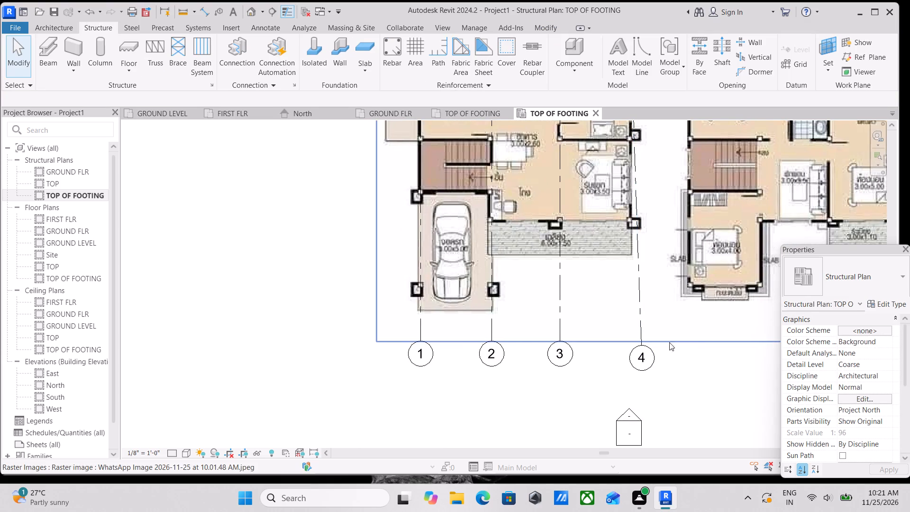
Set the angle of grid line 4 to 90° so it runs vertically.
{"action": "key", "text": "Escape"}
{"action": "scroll", "coordinate": [651, 342], "scroll_direction": "up", "scroll_amount": 3}
{"action": "key", "text": "Escape"}
{"action": "left_click", "coordinate": [635, 339]}
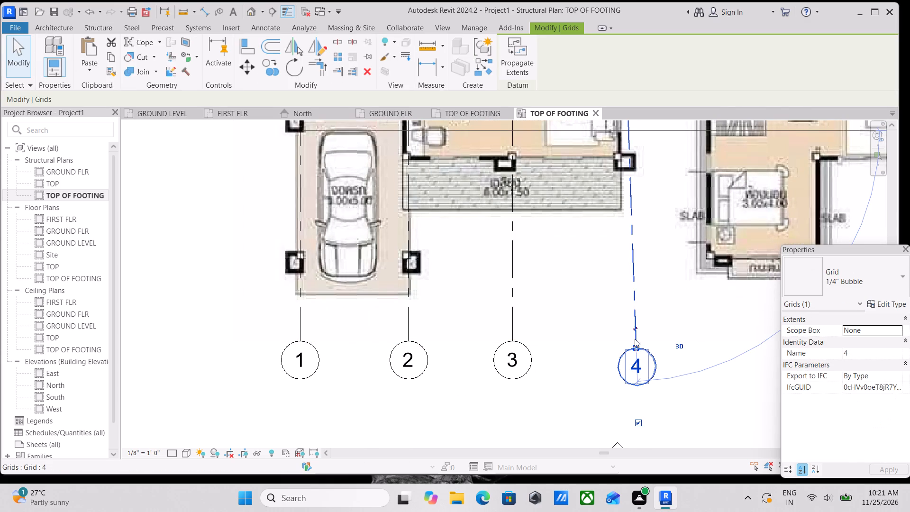
{"action": "right_click", "coordinate": [635, 339]}
{"action": "key", "text": "Escape"}
{"action": "scroll", "coordinate": [710, 297], "scroll_direction": "down", "scroll_amount": 5}
{"action": "middle_click_drag", "start_coordinate": [699, 291], "coordinate": [568, 287]}
{"action": "scroll", "coordinate": [624, 281], "scroll_direction": "down", "scroll_amount": 2}
{"action": "middle_click_drag", "start_coordinate": [624, 281], "coordinate": [620, 306]}
{"action": "scroll", "coordinate": [644, 278], "scroll_direction": "up", "scroll_amount": 3}
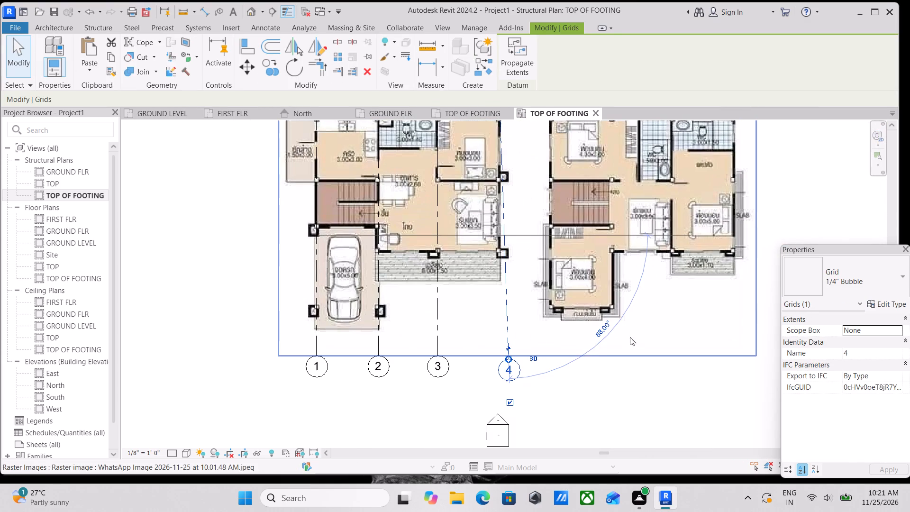
{"action": "left_click", "coordinate": [602, 326]}
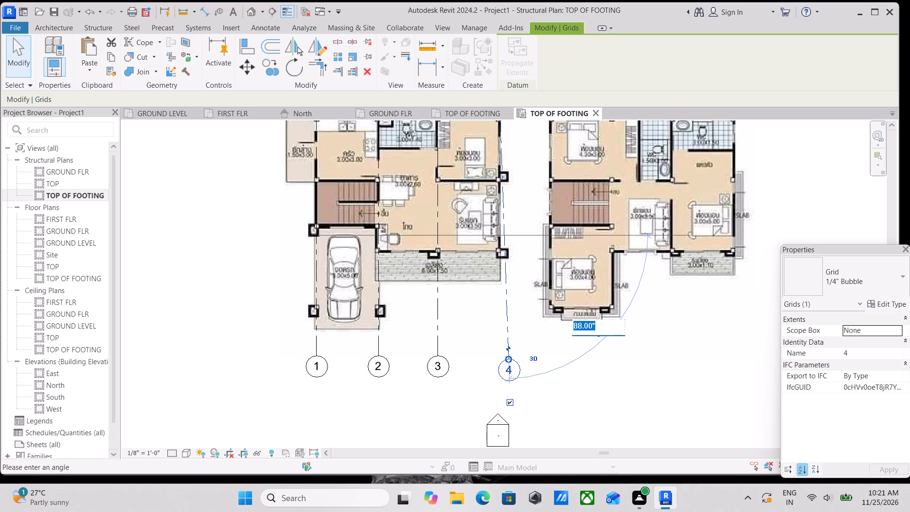
{"action": "type", "text": "90"}
{"action": "key", "text": "Return"}
{"action": "key", "text": "Escape"}
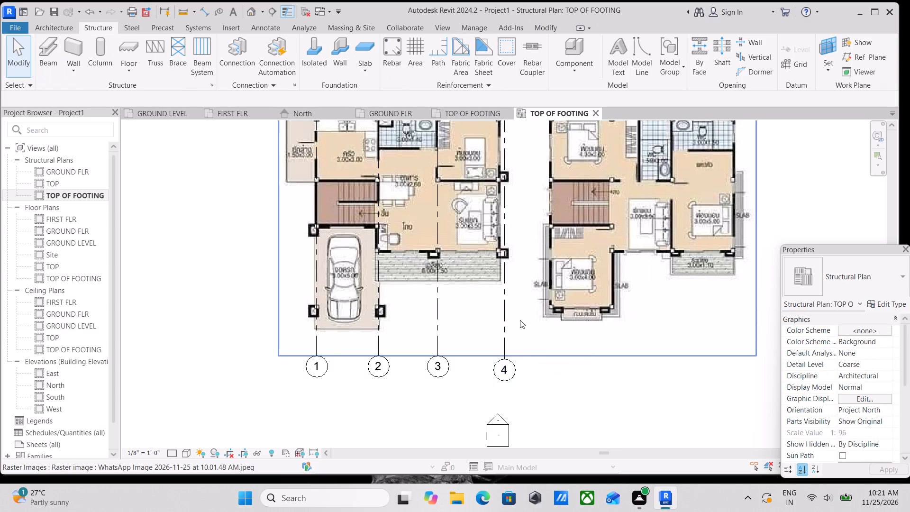
Nudge grid line 4 sideways onto the outer wall and column line of the ground-floor bedroom and living room.
{"action": "scroll", "coordinate": [508, 277], "scroll_direction": "down", "scroll_amount": 2}
{"action": "middle_click_drag", "start_coordinate": [508, 277], "coordinate": [537, 329]}
{"action": "scroll", "coordinate": [537, 329], "scroll_direction": "up", "scroll_amount": 1}
{"action": "scroll", "coordinate": [535, 276], "scroll_direction": "up", "scroll_amount": 4}
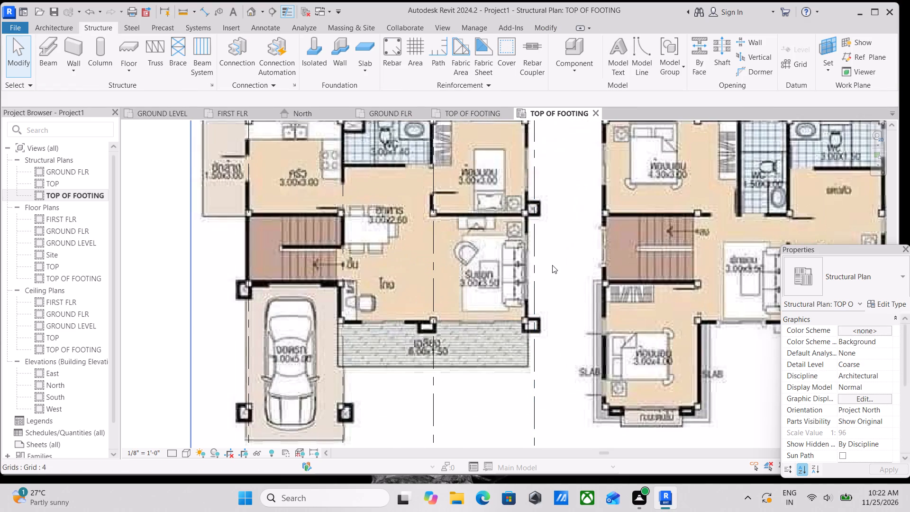
{"action": "middle_click_drag", "start_coordinate": [552, 263], "coordinate": [583, 260]}
{"action": "middle_click_drag", "start_coordinate": [583, 261], "coordinate": [586, 284]}
{"action": "middle_click_drag", "start_coordinate": [585, 281], "coordinate": [585, 302]}
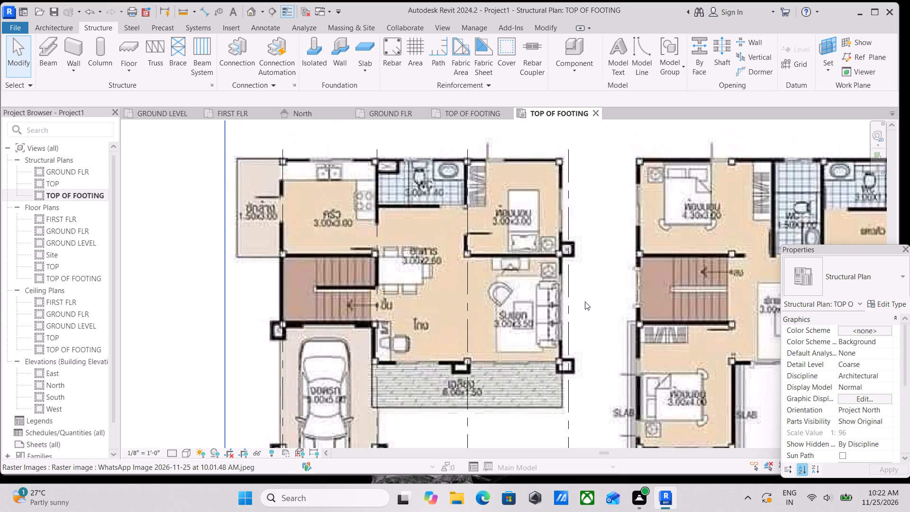
{"action": "key", "text": "Left"}
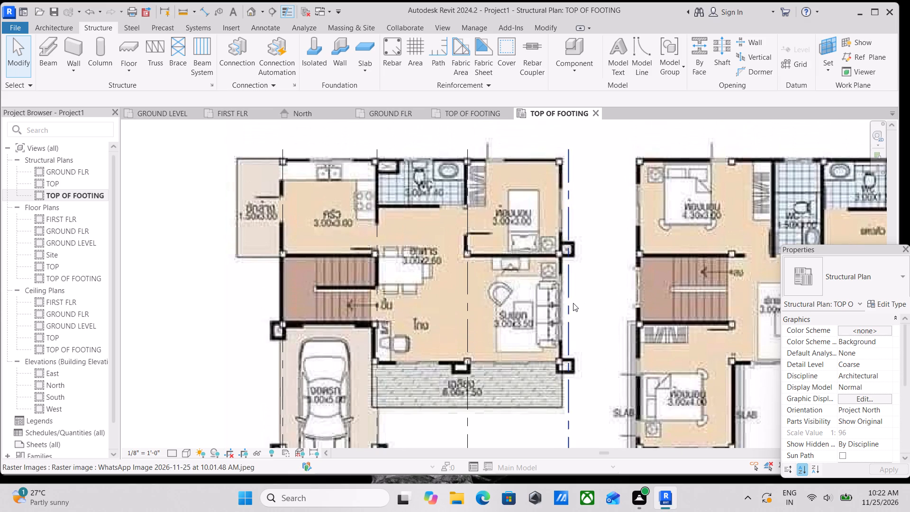
{"action": "left_click", "coordinate": [573, 303]}
{"action": "key", "text": "Left"}
{"action": "key", "text": "Left"}
{"action": "key", "text": "Left"}
{"action": "key", "text": "Left"}
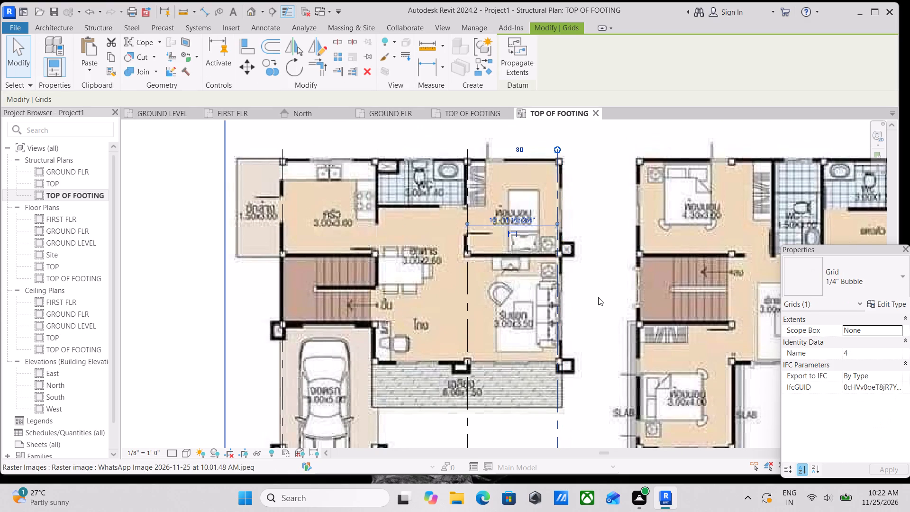
{"action": "key", "text": "Right"}
Examine grid line 4 against the outer wall and columns from the bedroom down to its bubble.
{"action": "scroll", "coordinate": [576, 305], "scroll_direction": "up", "scroll_amount": 1}
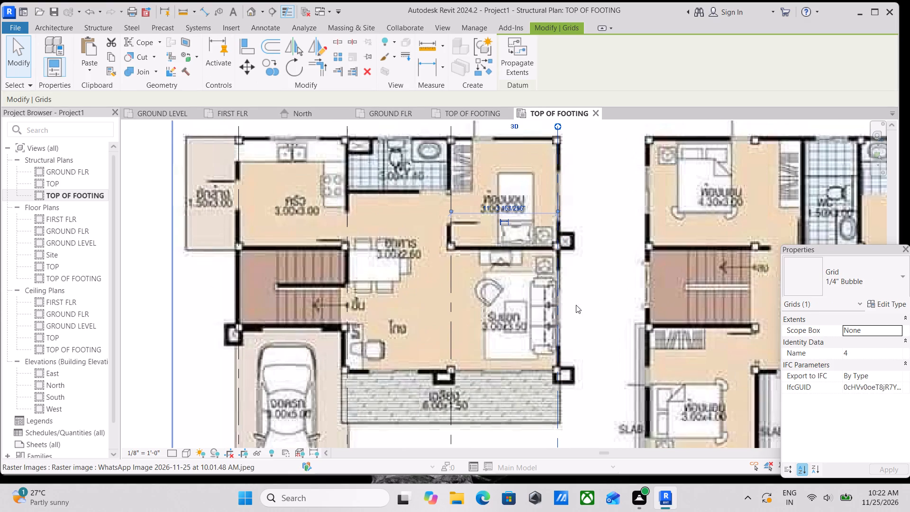
{"action": "scroll", "coordinate": [573, 240], "scroll_direction": "up", "scroll_amount": 4}
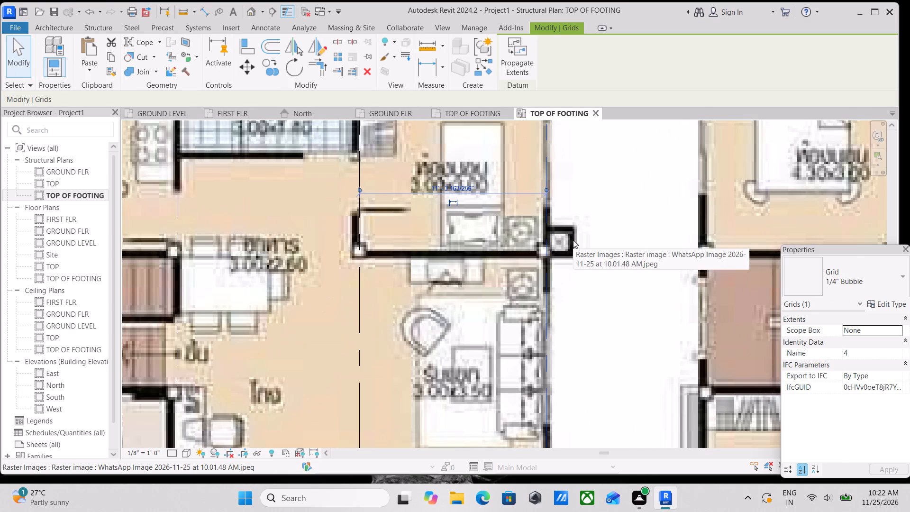
{"action": "scroll", "coordinate": [573, 240], "scroll_direction": "down", "scroll_amount": 7}
{"action": "middle_click_drag", "start_coordinate": [589, 249], "coordinate": [595, 216]}
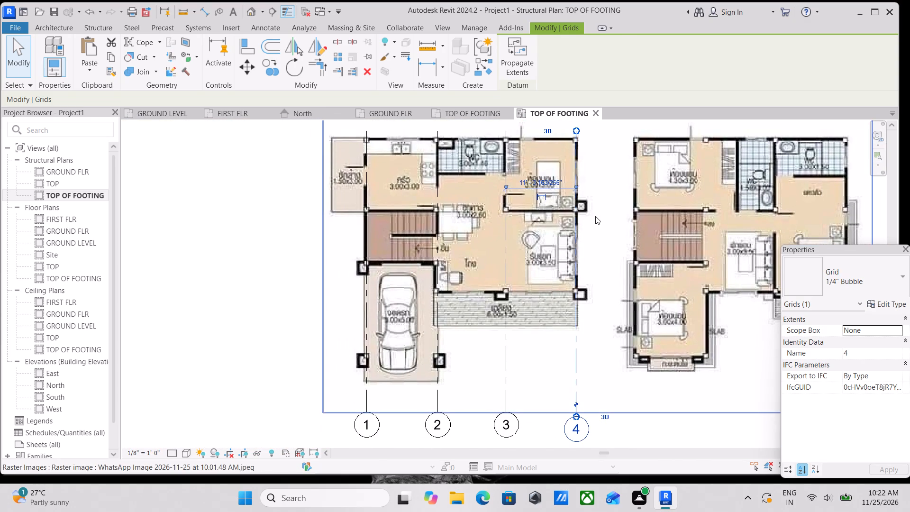
{"action": "scroll", "coordinate": [599, 252], "scroll_direction": "up", "scroll_amount": 1}
{"action": "scroll", "coordinate": [599, 252], "scroll_direction": "down", "scroll_amount": 3}
{"action": "middle_click_drag", "start_coordinate": [600, 252], "coordinate": [611, 294]}
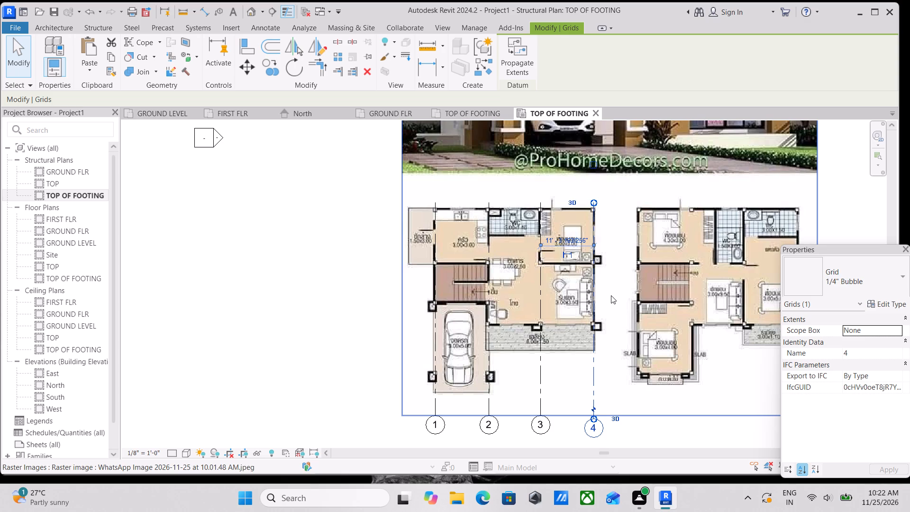
Draw a horizontal grid line along the ground floor's upper wall, from the washing area's outer corner to beyond the bedroom's outer column.
{"action": "scroll", "coordinate": [451, 252], "scroll_direction": "up", "scroll_amount": 5}
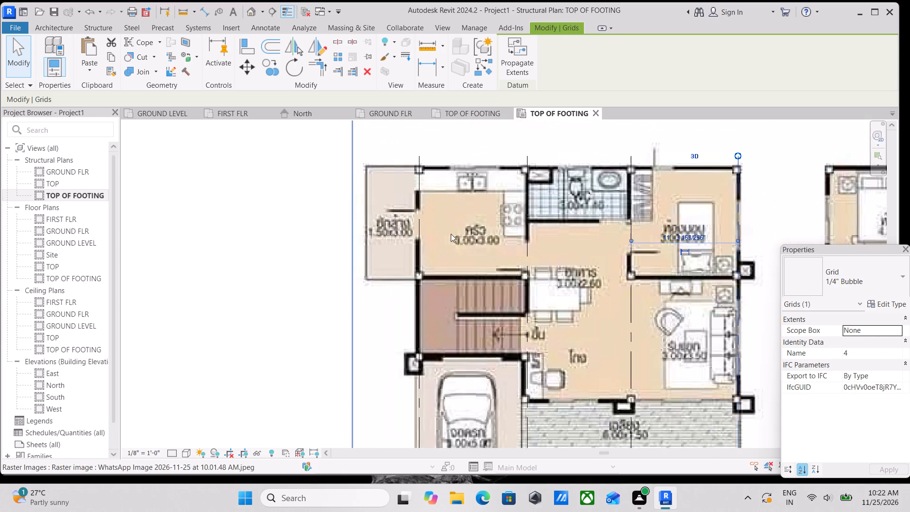
{"action": "middle_click_drag", "start_coordinate": [451, 234], "coordinate": [419, 259]}
{"action": "scroll", "coordinate": [444, 256], "scroll_direction": "up", "scroll_amount": 2}
{"action": "middle_click_drag", "start_coordinate": [470, 252], "coordinate": [339, 286]}
{"action": "type", "text": "GR"}
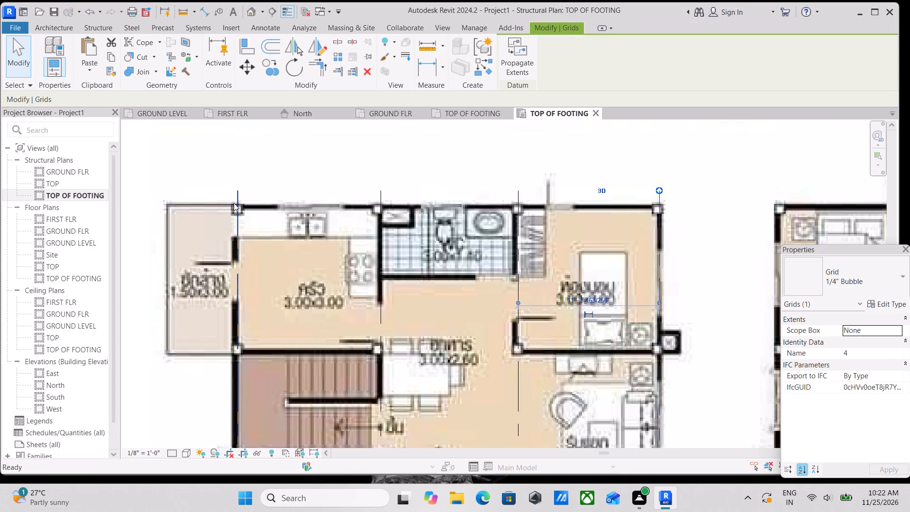
{"action": "scroll", "coordinate": [152, 214], "scroll_direction": "up", "scroll_amount": 2}
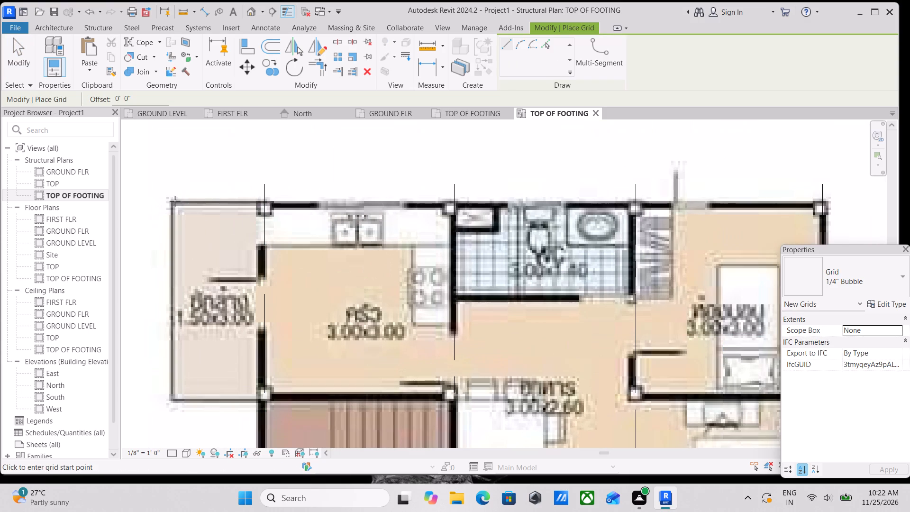
{"action": "left_click", "coordinate": [172, 203]}
{"action": "middle_click_drag", "start_coordinate": [346, 204], "coordinate": [250, 193]}
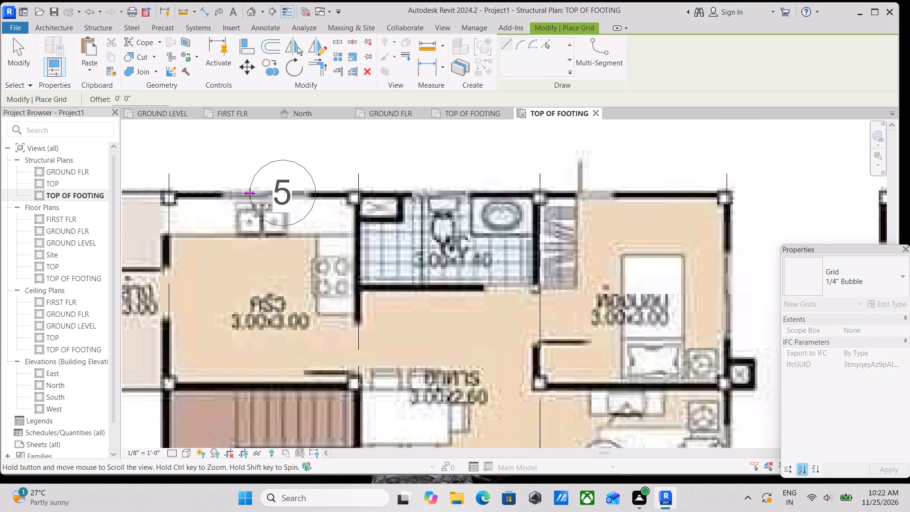
{"action": "middle_click_drag", "start_coordinate": [481, 190], "coordinate": [398, 190]}
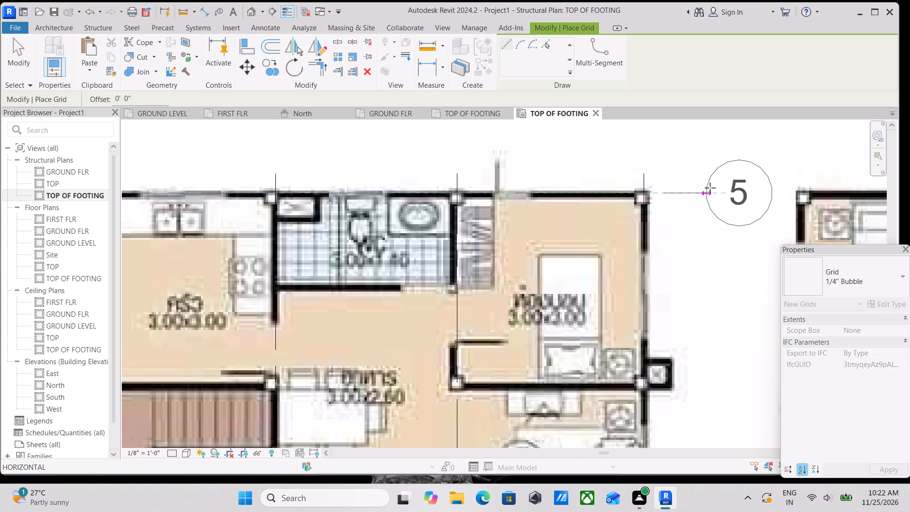
{"action": "left_click", "coordinate": [701, 189]}
{"action": "scroll", "coordinate": [701, 189], "scroll_direction": "down", "scroll_amount": 2}
{"action": "key", "text": "Escape"}
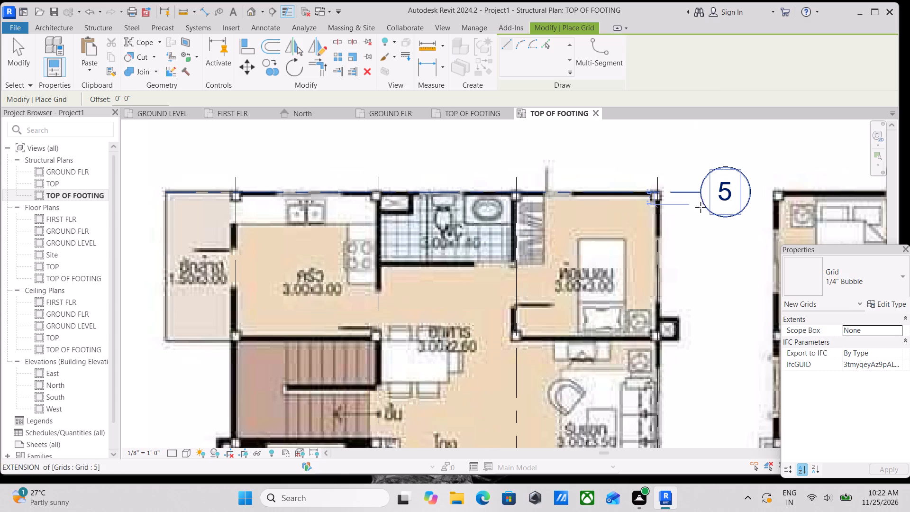
{"action": "key", "text": "Escape"}
Nudge the horizontal grid line down slightly onto the centres of the upper wall's columns.
{"action": "left_click", "coordinate": [682, 193]}
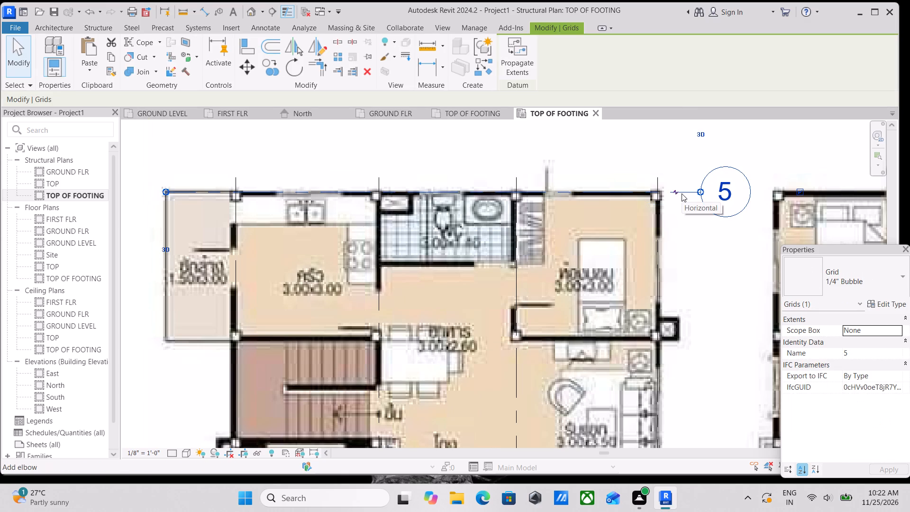
{"action": "key", "text": "Down"}
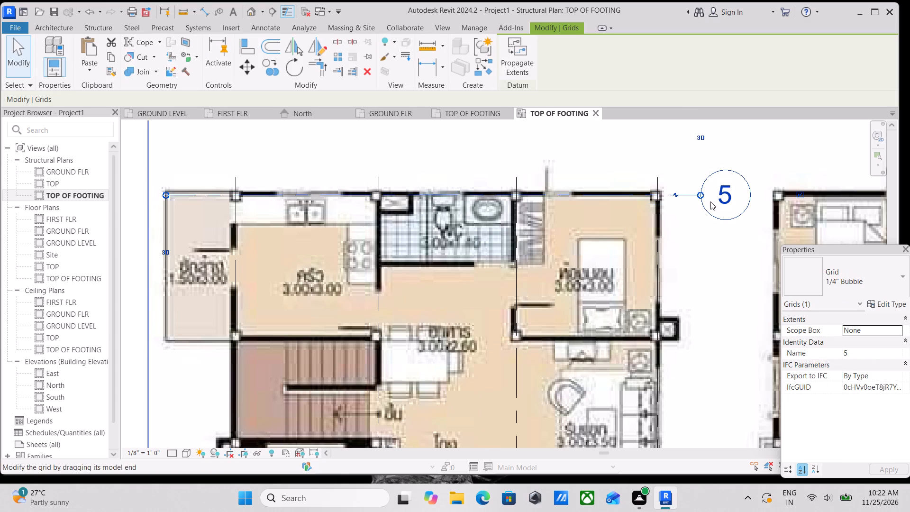
{"action": "scroll", "coordinate": [711, 201], "scroll_direction": "down", "scroll_amount": 4}
{"action": "key", "text": "Escape"}
Rename the horizontal grid line along the upper wall as A.
{"action": "middle_click_drag", "start_coordinate": [703, 228], "coordinate": [658, 212]}
{"action": "scroll", "coordinate": [650, 239], "scroll_direction": "up", "scroll_amount": 1}
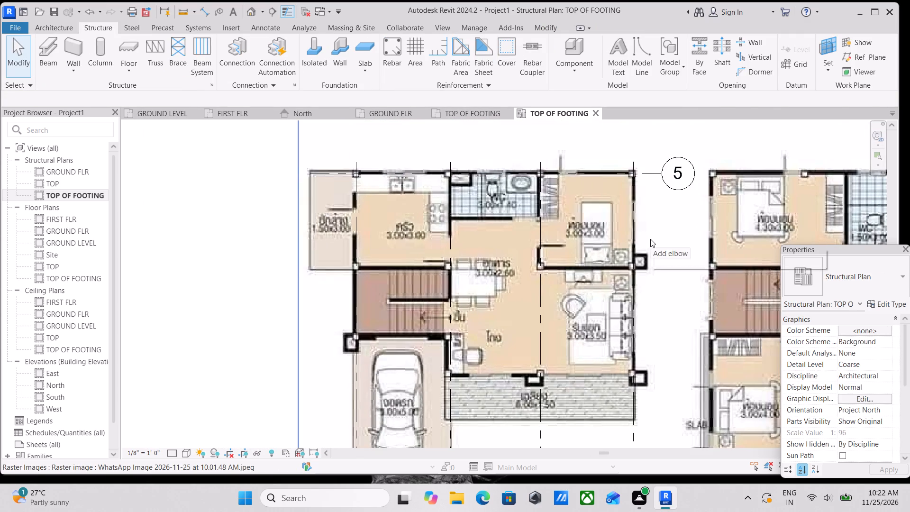
{"action": "scroll", "coordinate": [682, 239], "scroll_direction": "up", "scroll_amount": 2}
{"action": "scroll", "coordinate": [590, 295], "scroll_direction": "up", "scroll_amount": 3}
{"action": "scroll", "coordinate": [651, 236], "scroll_direction": "down", "scroll_amount": 3}
{"action": "middle_click_drag", "start_coordinate": [651, 236], "coordinate": [652, 293]}
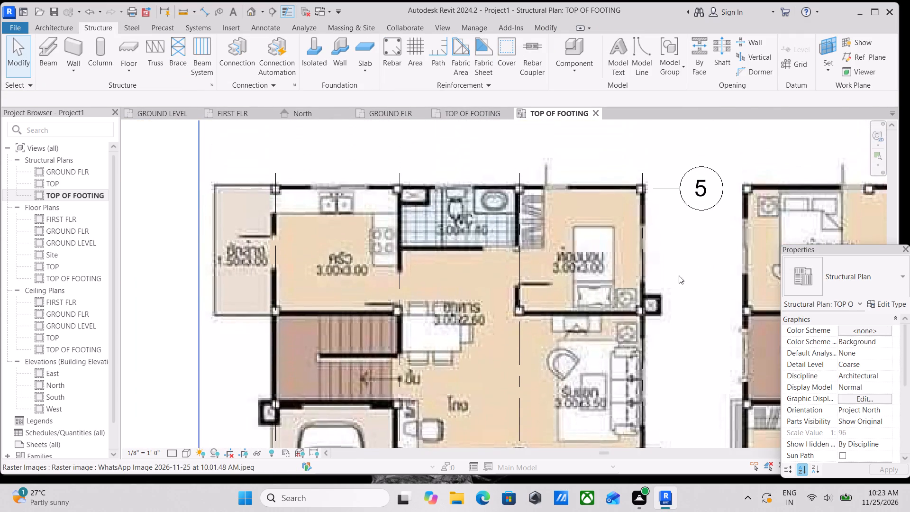
{"action": "scroll", "coordinate": [657, 312], "scroll_direction": "up", "scroll_amount": 4}
{"action": "scroll", "coordinate": [657, 312], "scroll_direction": "down", "scroll_amount": 6}
{"action": "middle_click_drag", "start_coordinate": [669, 283], "coordinate": [661, 291]}
{"action": "scroll", "coordinate": [678, 255], "scroll_direction": "up", "scroll_amount": 1}
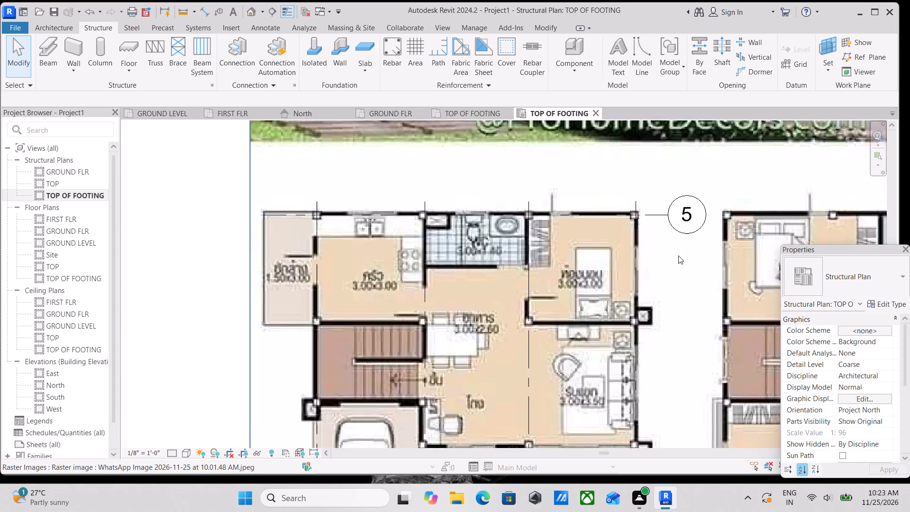
{"action": "scroll", "coordinate": [678, 256], "scroll_direction": "up", "scroll_amount": 2}
{"action": "double_click", "coordinate": [690, 194]}
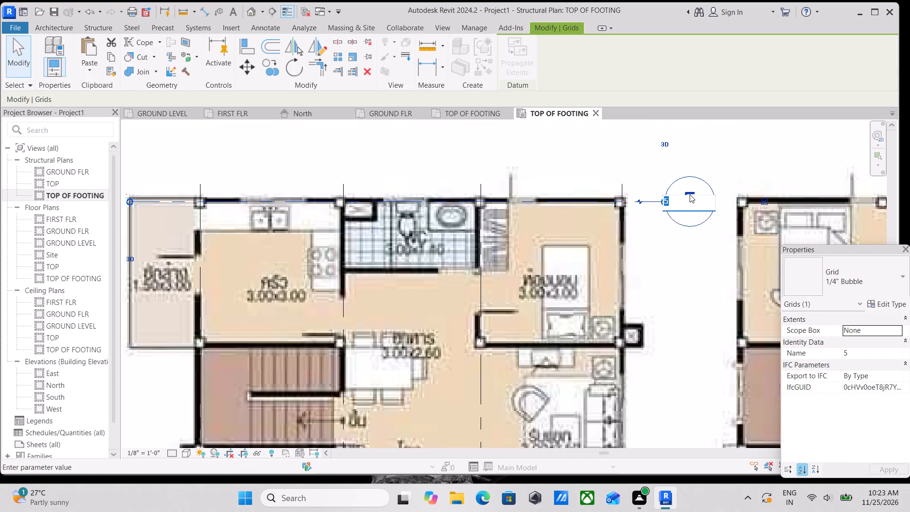
{"action": "key", "text": "a"}
{"action": "key", "text": "Return"}
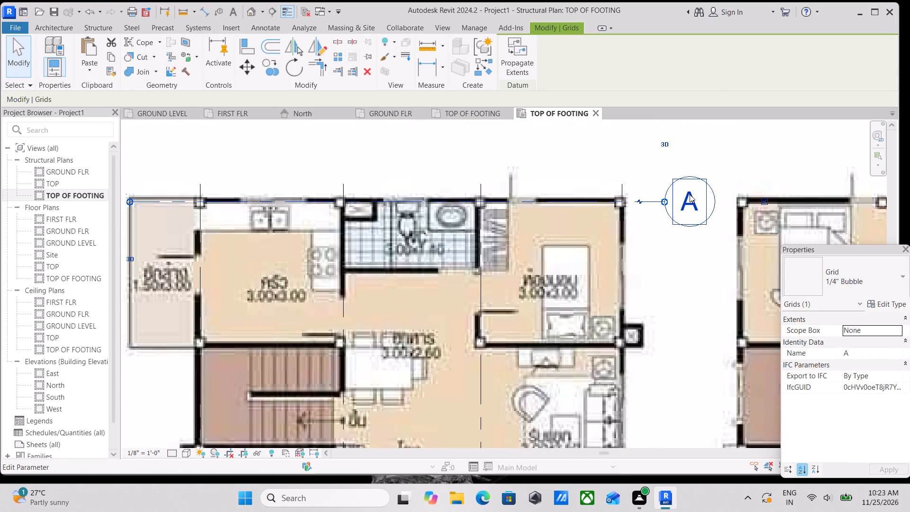
{"action": "key", "text": "Escape"}
Draw a second horizontal grid line from the washing area's lower outer corner to beyond the bedroom's outer column, ending in line with grid A.
{"action": "scroll", "coordinate": [202, 337], "scroll_direction": "down", "scroll_amount": 1}
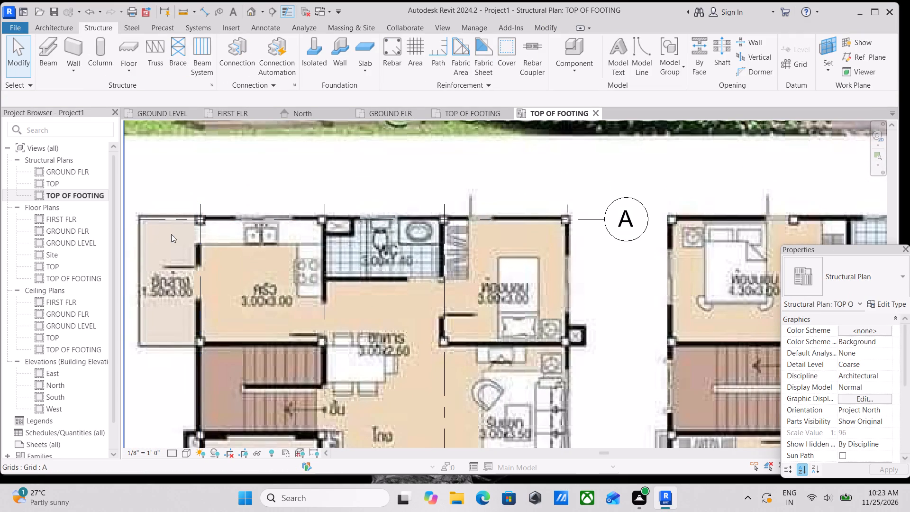
{"action": "middle_click_drag", "start_coordinate": [170, 300], "coordinate": [295, 270]}
{"action": "type", "text": "GR"}
{"action": "scroll", "coordinate": [286, 311], "scroll_direction": "up", "scroll_amount": 1}
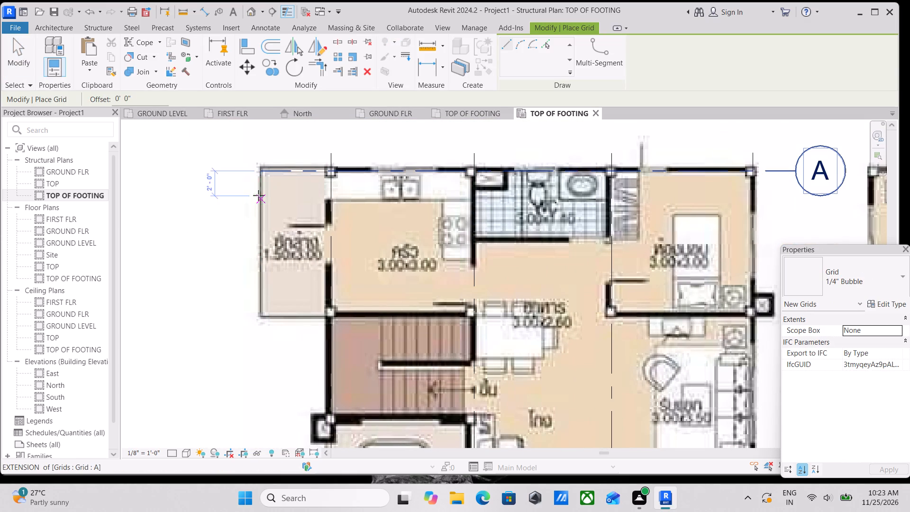
{"action": "left_click", "coordinate": [264, 318]}
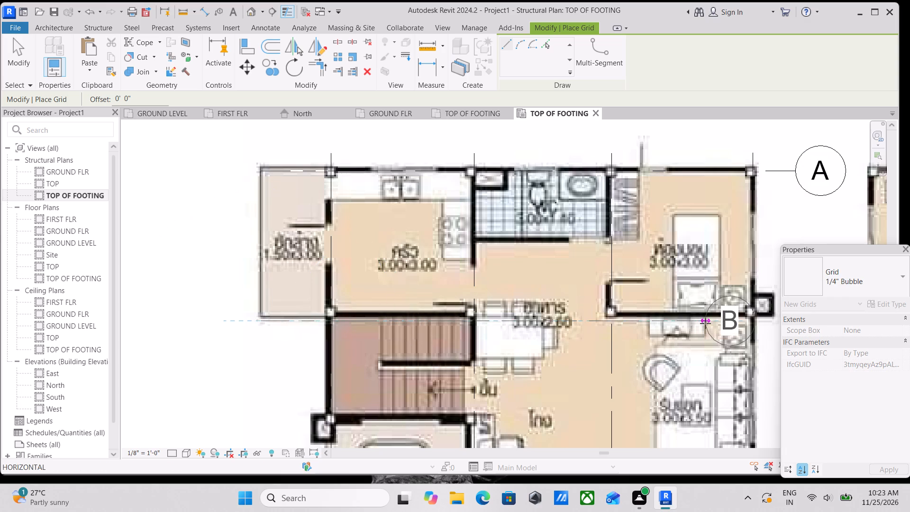
{"action": "middle_click_drag", "start_coordinate": [705, 323], "coordinate": [304, 293]}
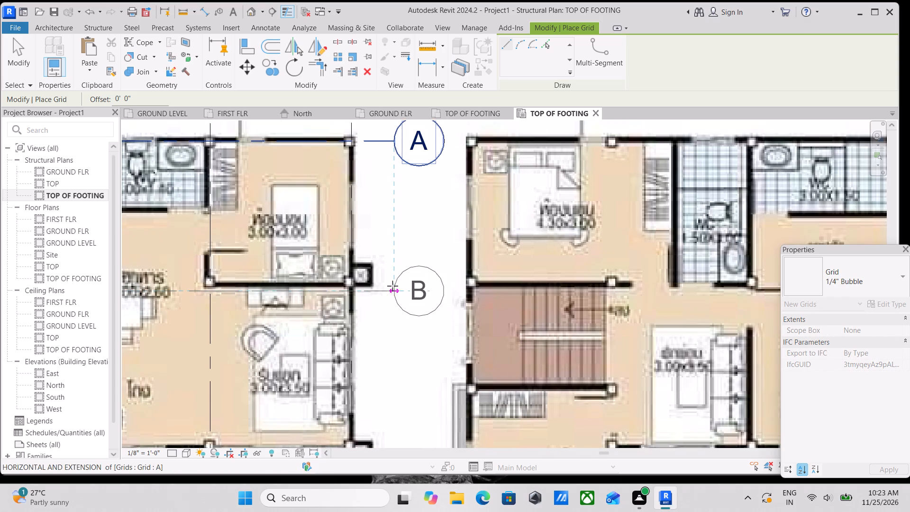
{"action": "left_click", "coordinate": [392, 286]}
{"action": "scroll", "coordinate": [394, 286], "scroll_direction": "up", "scroll_amount": 2}
{"action": "key", "text": "Escape"}
{"action": "key", "text": "Escape"}
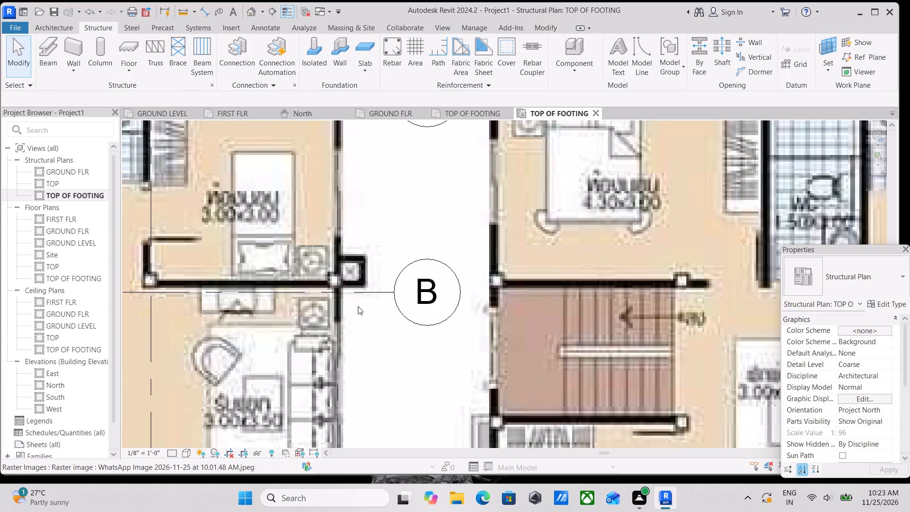
{"action": "key", "text": "Escape"}
Nudge grid B up slightly onto the centres of the columns along the wall between the kitchen and stairs.
{"action": "left_click", "coordinate": [366, 293]}
{"action": "scroll", "coordinate": [367, 293], "scroll_direction": "down", "scroll_amount": 3}
{"action": "middle_click_drag", "start_coordinate": [367, 293], "coordinate": [546, 266]}
{"action": "middle_click_drag", "start_coordinate": [267, 270], "coordinate": [316, 329]}
{"action": "scroll", "coordinate": [269, 336], "scroll_direction": "up", "scroll_amount": 2}
{"action": "middle_click_drag", "start_coordinate": [118, 335], "coordinate": [213, 386]}
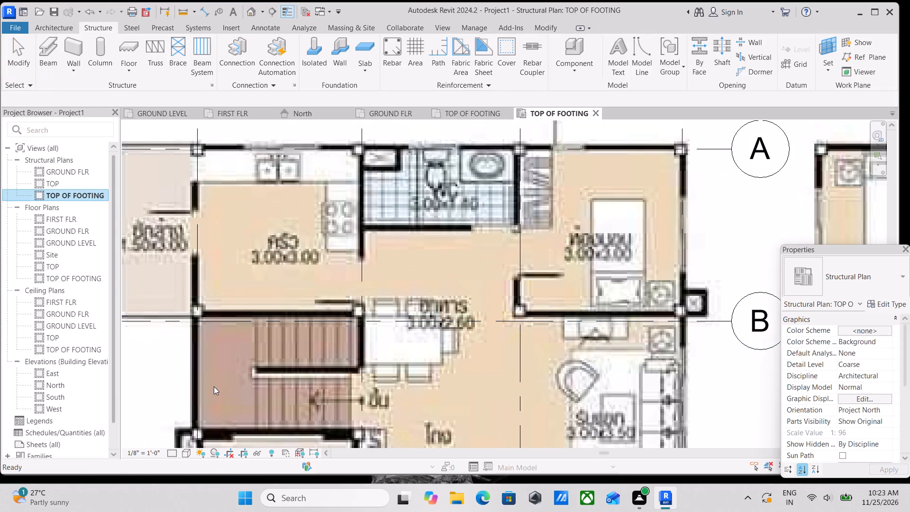
{"action": "middle_click_drag", "start_coordinate": [154, 314], "coordinate": [391, 339]}
{"action": "scroll", "coordinate": [259, 343], "scroll_direction": "down", "scroll_amount": 3}
{"action": "middle_click_drag", "start_coordinate": [259, 343], "coordinate": [473, 365]}
{"action": "scroll", "coordinate": [364, 358], "scroll_direction": "up", "scroll_amount": 1}
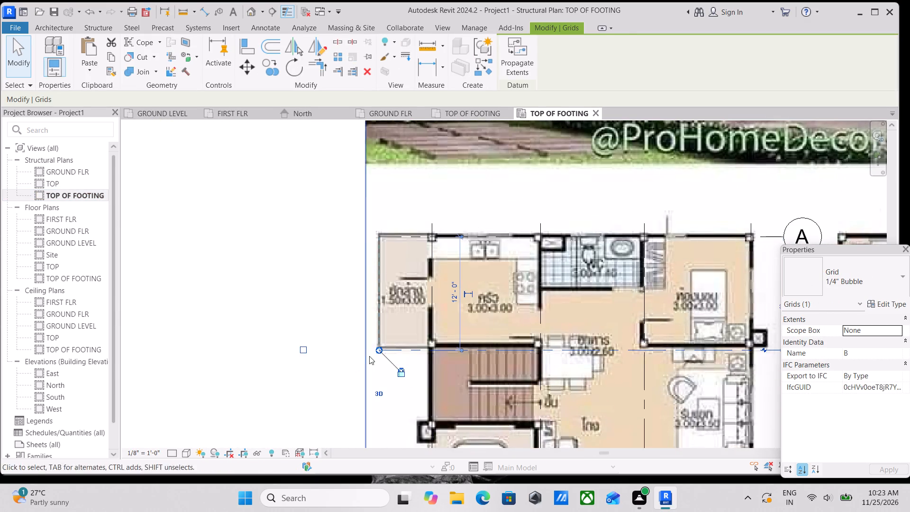
{"action": "scroll", "coordinate": [369, 356], "scroll_direction": "up", "scroll_amount": 2}
{"action": "scroll", "coordinate": [424, 350], "scroll_direction": "up", "scroll_amount": 2}
{"action": "key", "text": "Escape"}
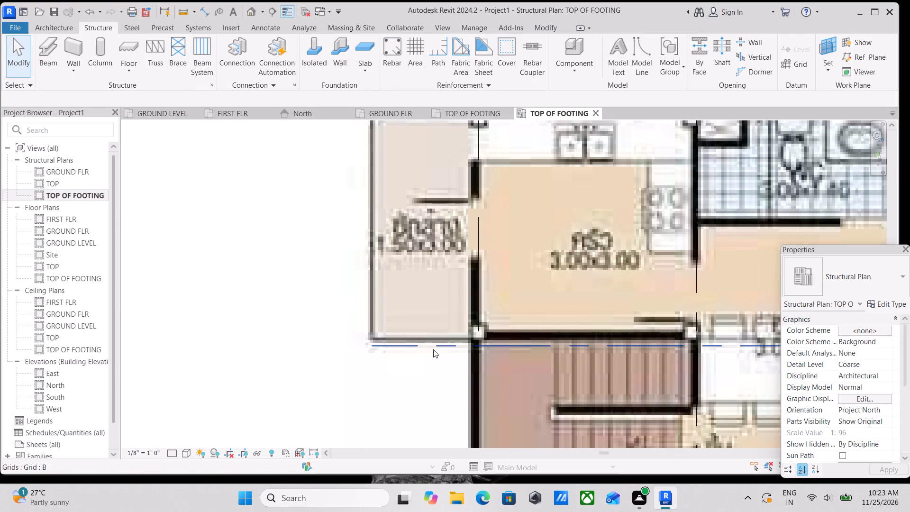
{"action": "left_click", "coordinate": [434, 349]}
{"action": "key", "text": "Up"}
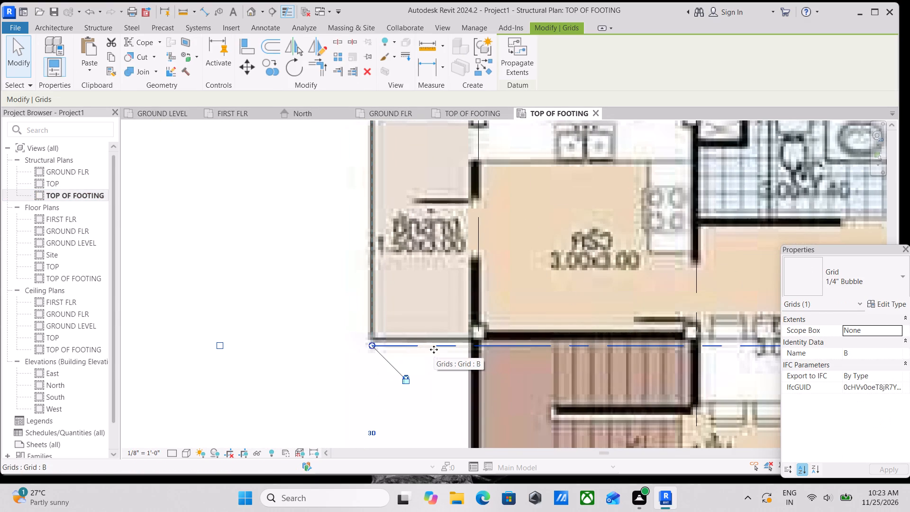
{"action": "key", "text": "Up"}
{"action": "key", "text": "Up"}
{"action": "key", "text": "Down"}
{"action": "key", "text": "Up"}
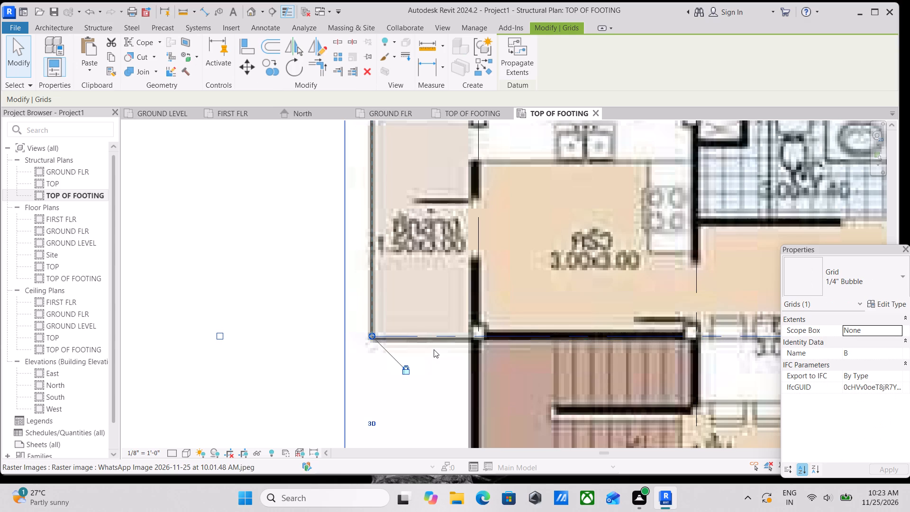
{"action": "key", "text": "Up"}
{"action": "scroll", "coordinate": [434, 349], "scroll_direction": "down", "scroll_amount": 3}
{"action": "middle_click_drag", "start_coordinate": [434, 349], "coordinate": [263, 330]}
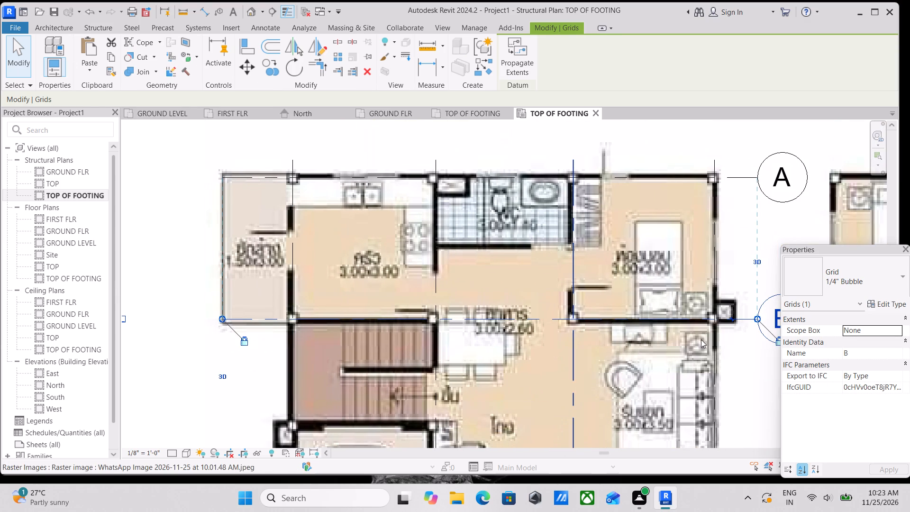
{"action": "key", "text": "Escape"}
Draw horizontal grid line C along the wall between stairs and garage, from outside the corner column to end in line with grid B.
{"action": "scroll", "coordinate": [754, 302], "scroll_direction": "down", "scroll_amount": 1}
{"action": "middle_click_drag", "start_coordinate": [750, 301], "coordinate": [625, 282]}
{"action": "scroll", "coordinate": [543, 322], "scroll_direction": "down", "scroll_amount": 1}
{"action": "middle_click_drag", "start_coordinate": [540, 321], "coordinate": [537, 290]}
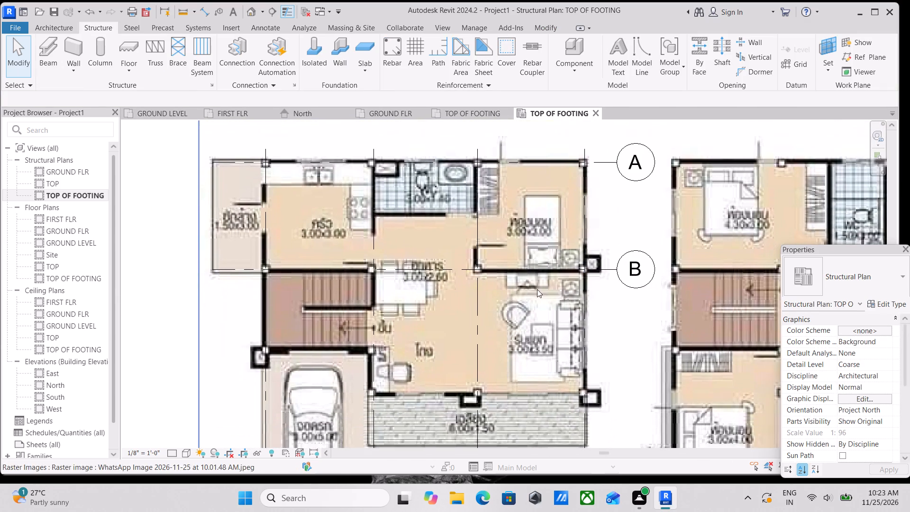
{"action": "middle_click_drag", "start_coordinate": [367, 337], "coordinate": [383, 295]}
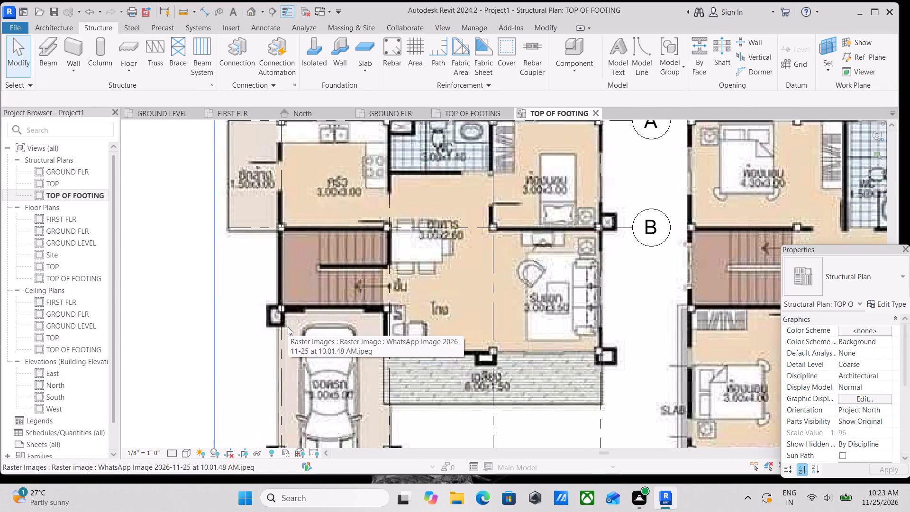
{"action": "type", "text": "GR"}
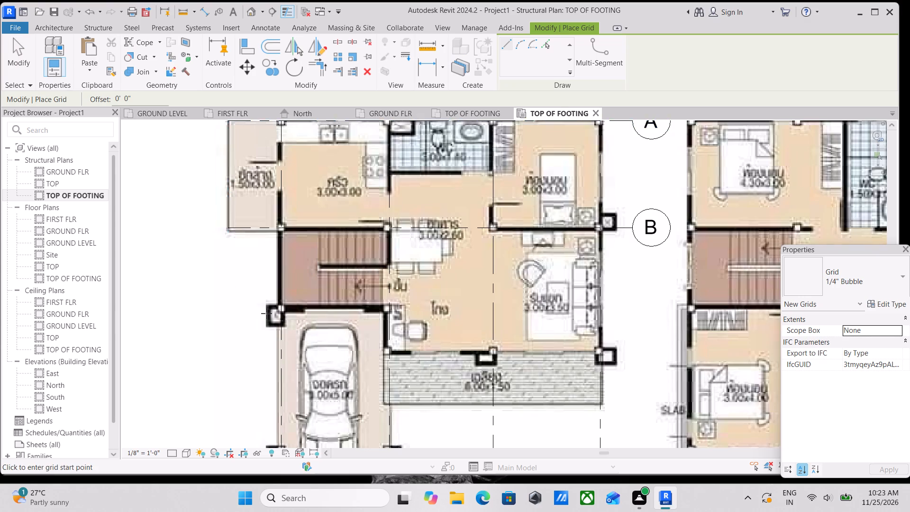
{"action": "scroll", "coordinate": [266, 313], "scroll_direction": "up", "scroll_amount": 6}
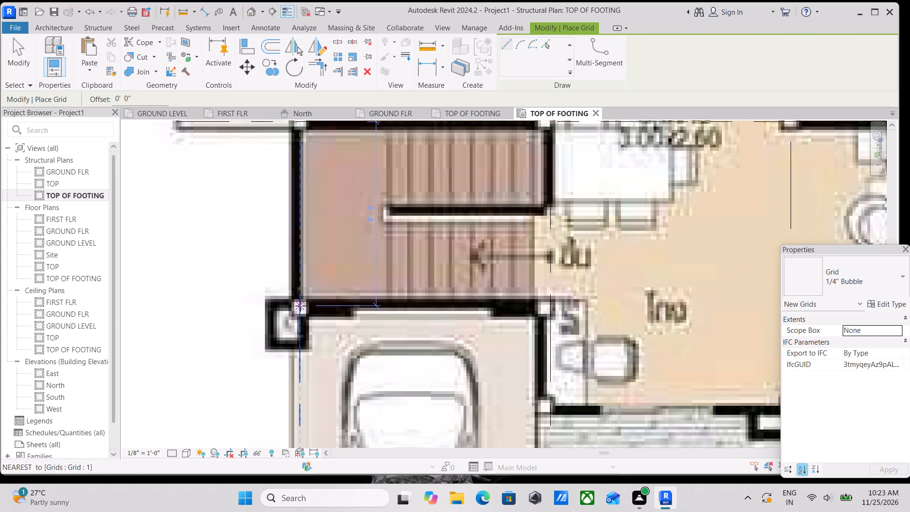
{"action": "left_click", "coordinate": [209, 307]}
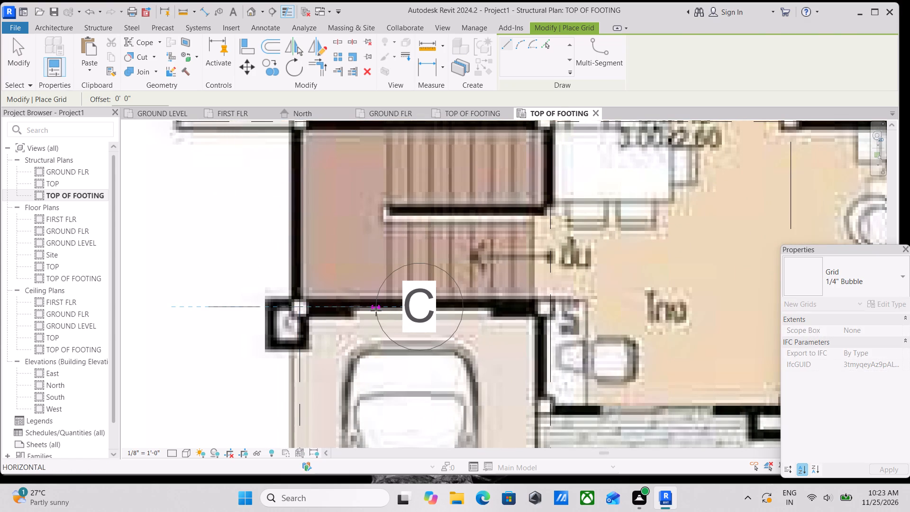
{"action": "middle_click_drag", "start_coordinate": [376, 311], "coordinate": [176, 300]}
{"action": "middle_click_drag", "start_coordinate": [486, 294], "coordinate": [280, 293]}
{"action": "scroll", "coordinate": [455, 299], "scroll_direction": "down", "scroll_amount": 6}
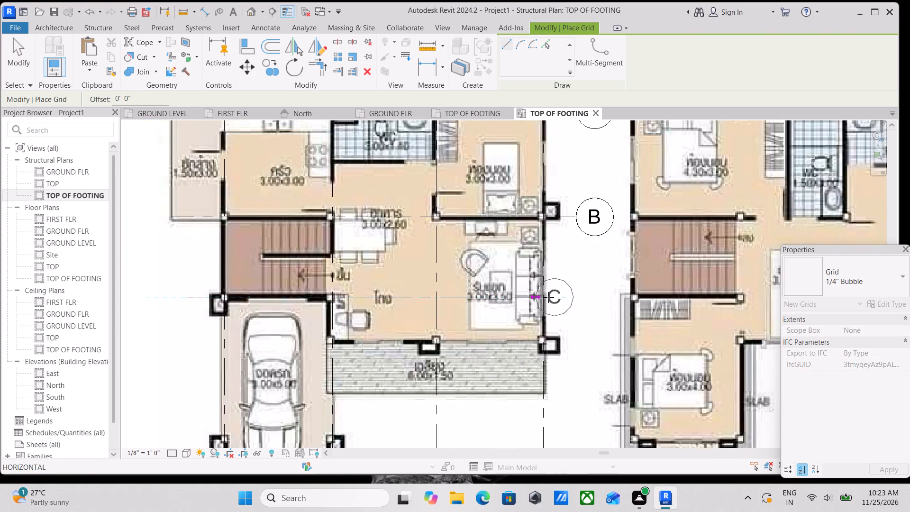
{"action": "middle_click_drag", "start_coordinate": [596, 296], "coordinate": [569, 298]}
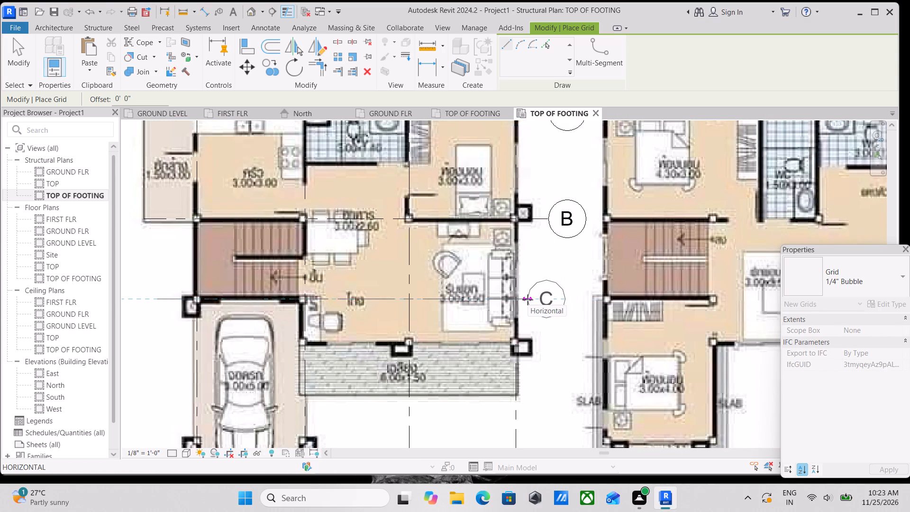
{"action": "left_click", "coordinate": [545, 300]}
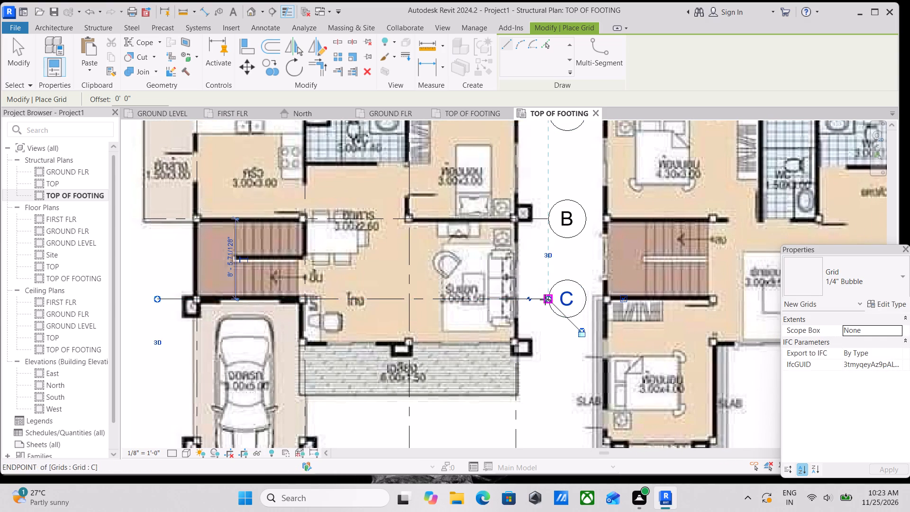
Examine how the grid lines fit the ground floor's columns around the garage, stairs, living room and terrace.
{"action": "scroll", "coordinate": [640, 286], "scroll_direction": "down", "scroll_amount": 3}
{"action": "scroll", "coordinate": [509, 273], "scroll_direction": "up", "scroll_amount": 2}
{"action": "scroll", "coordinate": [416, 339], "scroll_direction": "up", "scroll_amount": 3}
{"action": "middle_click_drag", "start_coordinate": [277, 324], "coordinate": [277, 305]}
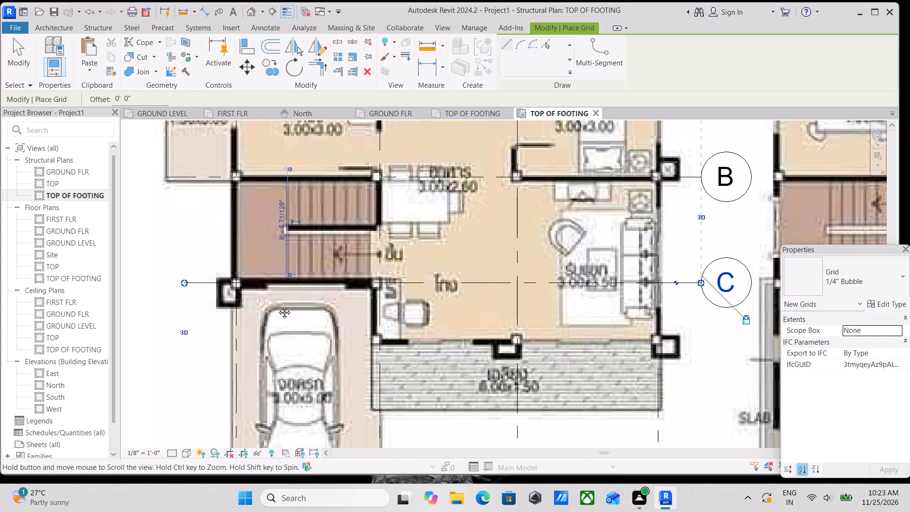
{"action": "middle_click_drag", "start_coordinate": [277, 305], "coordinate": [282, 297]}
{"action": "scroll", "coordinate": [368, 322], "scroll_direction": "up", "scroll_amount": 3}
{"action": "scroll", "coordinate": [372, 322], "scroll_direction": "down", "scroll_amount": 2}
{"action": "middle_click_drag", "start_coordinate": [372, 322], "coordinate": [367, 356]}
{"action": "scroll", "coordinate": [141, 335], "scroll_direction": "down", "scroll_amount": 1}
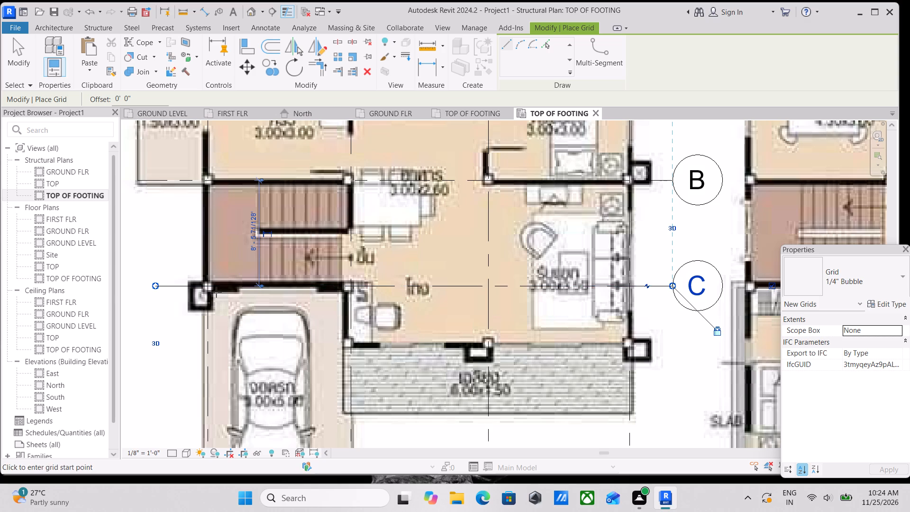
{"action": "scroll", "coordinate": [441, 309], "scroll_direction": "down", "scroll_amount": 2}
{"action": "scroll", "coordinate": [351, 347], "scroll_direction": "up", "scroll_amount": 1}
{"action": "scroll", "coordinate": [481, 347], "scroll_direction": "up", "scroll_amount": 2}
{"action": "scroll", "coordinate": [273, 321], "scroll_direction": "up", "scroll_amount": 2}
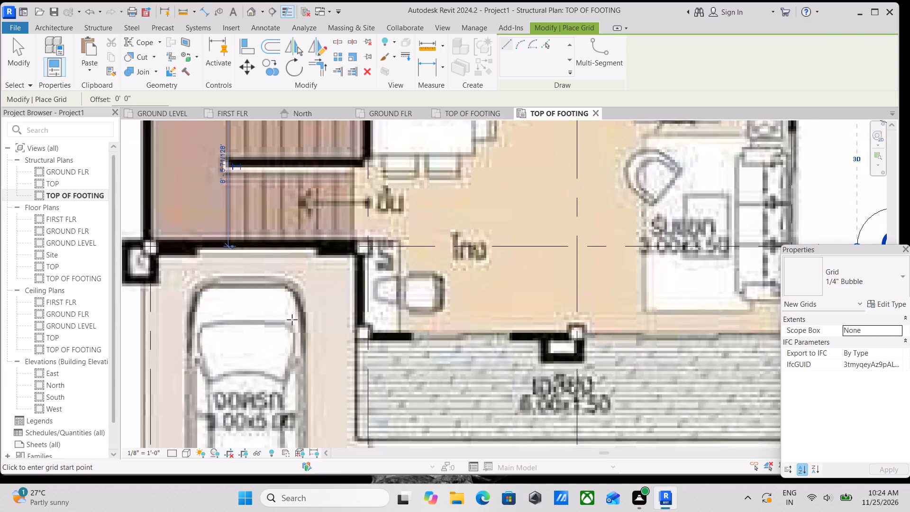
{"action": "scroll", "coordinate": [292, 320], "scroll_direction": "up", "scroll_amount": 1}
{"action": "middle_click_drag", "start_coordinate": [449, 326], "coordinate": [321, 320]}
{"action": "scroll", "coordinate": [449, 314], "scroll_direction": "down", "scroll_amount": 3}
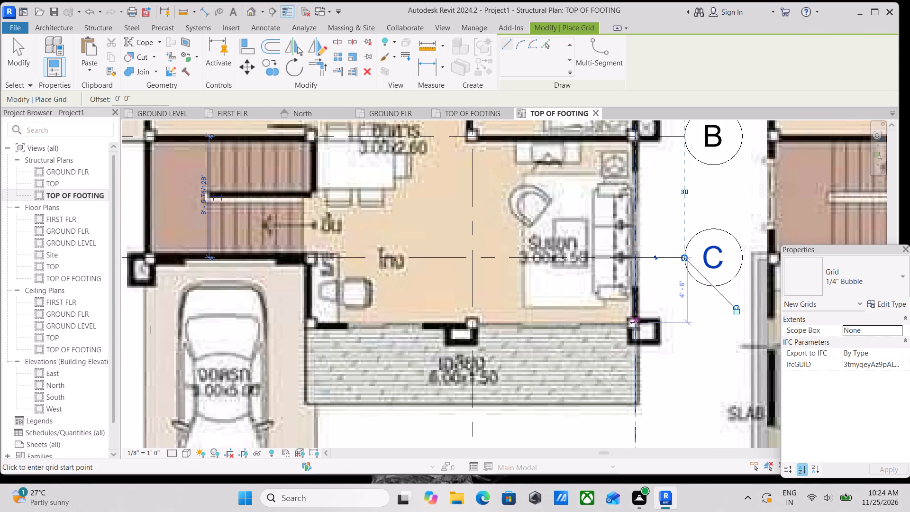
{"action": "middle_click_drag", "start_coordinate": [300, 314], "coordinate": [397, 398]}
{"action": "scroll", "coordinate": [395, 395], "scroll_direction": "down", "scroll_amount": 1}
{"action": "middle_click_drag", "start_coordinate": [416, 350], "coordinate": [433, 405]}
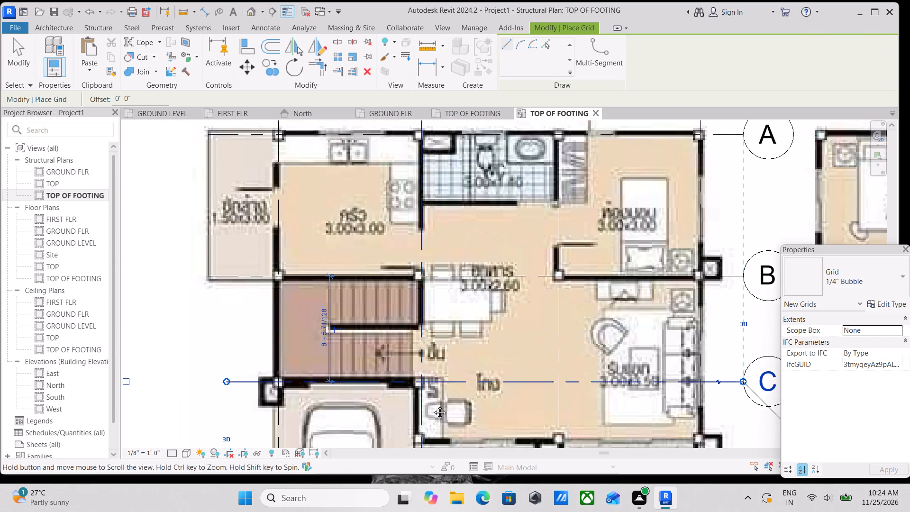
{"action": "middle_click_drag", "start_coordinate": [433, 405], "coordinate": [435, 421]}
{"action": "key", "text": "Escape"}
{"action": "key", "text": "Escape"}
{"action": "key", "text": "Escape"}
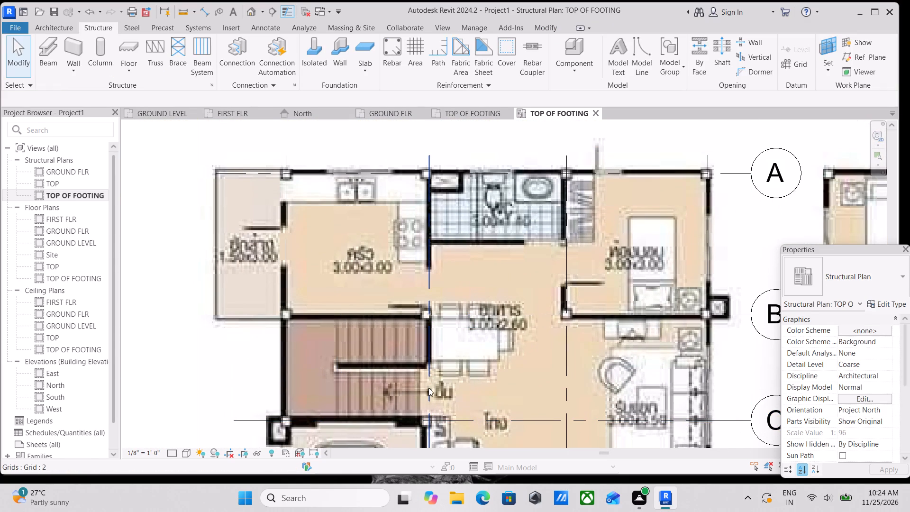
Nudge vertical grid 2 left slightly onto the centres of the columns beside the stairs and hall.
{"action": "left_click", "coordinate": [428, 388]}
{"action": "middle_click_drag", "start_coordinate": [428, 388], "coordinate": [426, 329]}
{"action": "scroll", "coordinate": [444, 379], "scroll_direction": "up", "scroll_amount": 3}
{"action": "middle_click_drag", "start_coordinate": [433, 391], "coordinate": [443, 338]}
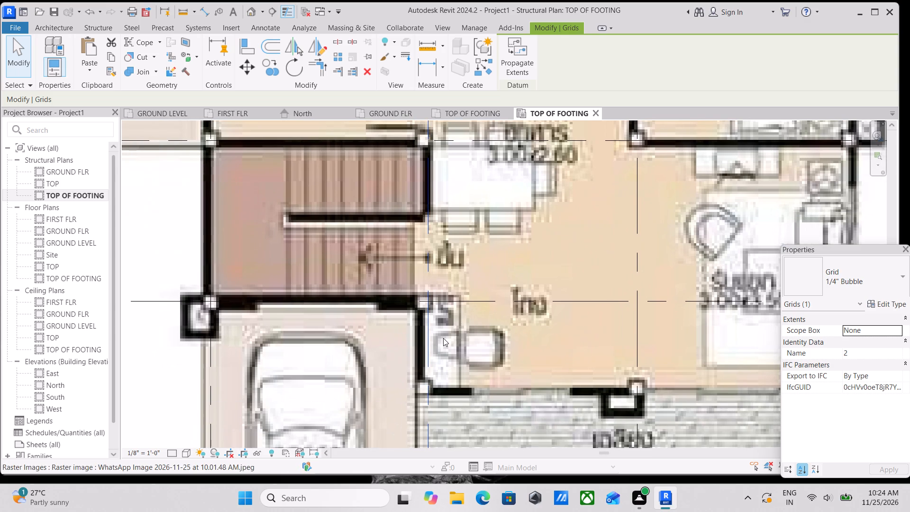
{"action": "key", "text": "Left"}
{"action": "key", "text": "Left"}
{"action": "scroll", "coordinate": [443, 370], "scroll_direction": "down", "scroll_amount": 3}
{"action": "middle_click_drag", "start_coordinate": [443, 370], "coordinate": [419, 342]}
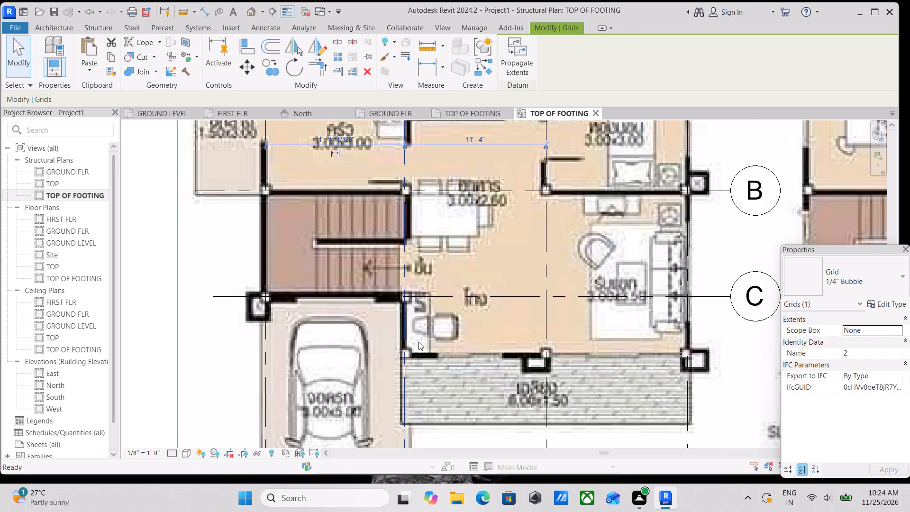
{"action": "scroll", "coordinate": [444, 340], "scroll_direction": "down", "scroll_amount": 1}
{"action": "key", "text": "Escape"}
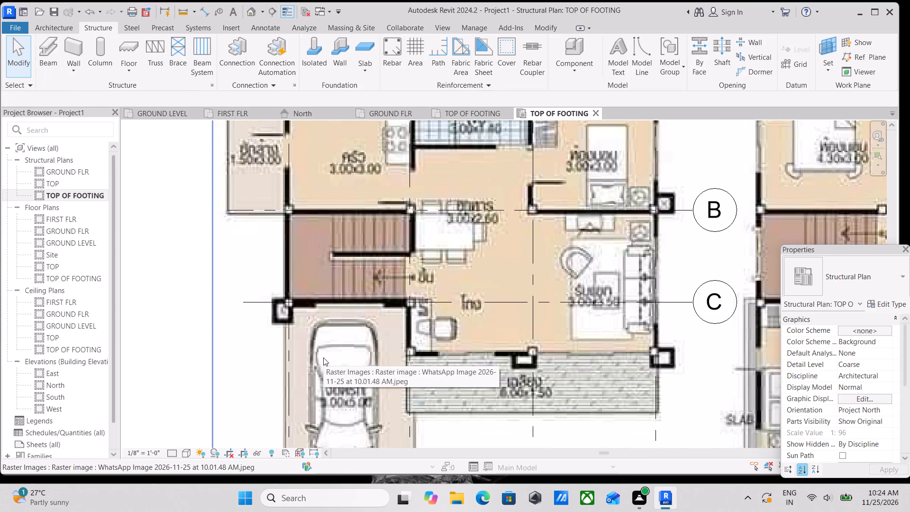
Draw horizontal grid line D along the living room's terrace wall, from outside the garage to end in line with grid C.
{"action": "type", "text": "GR"}
{"action": "scroll", "coordinate": [397, 359], "scroll_direction": "up", "scroll_amount": 1}
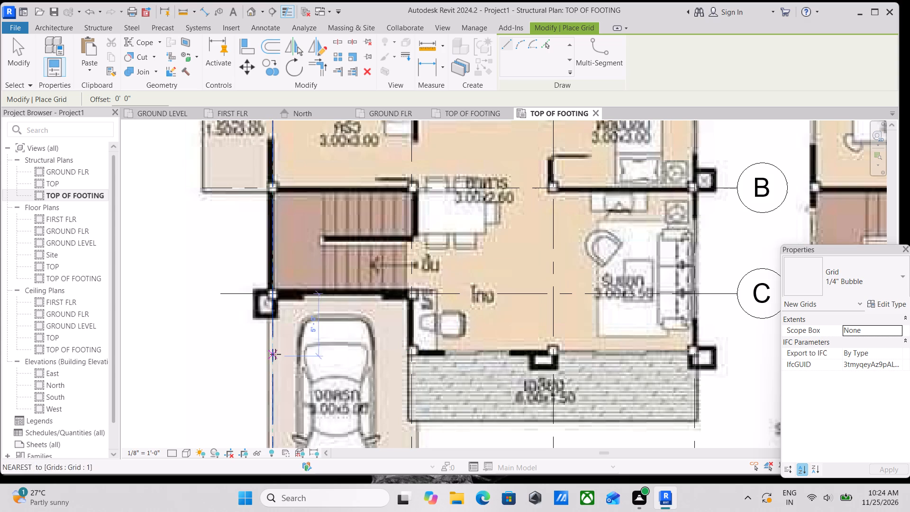
{"action": "left_click", "coordinate": [245, 355]}
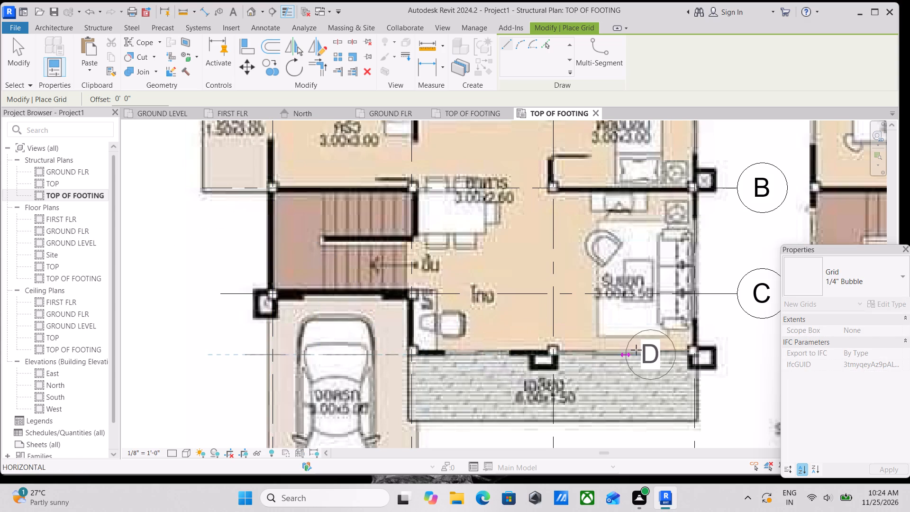
{"action": "middle_click_drag", "start_coordinate": [692, 352], "coordinate": [501, 377]}
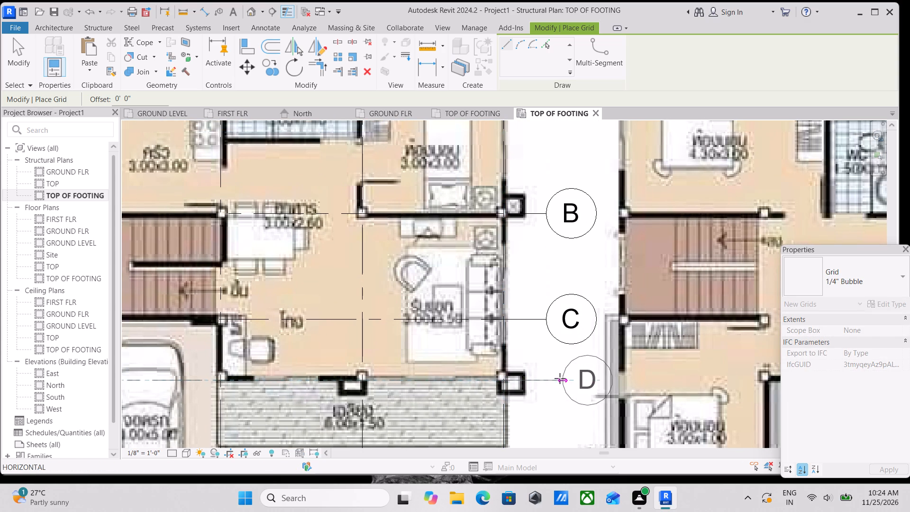
{"action": "left_click", "coordinate": [543, 379]}
{"action": "scroll", "coordinate": [540, 379], "scroll_direction": "up", "scroll_amount": 3}
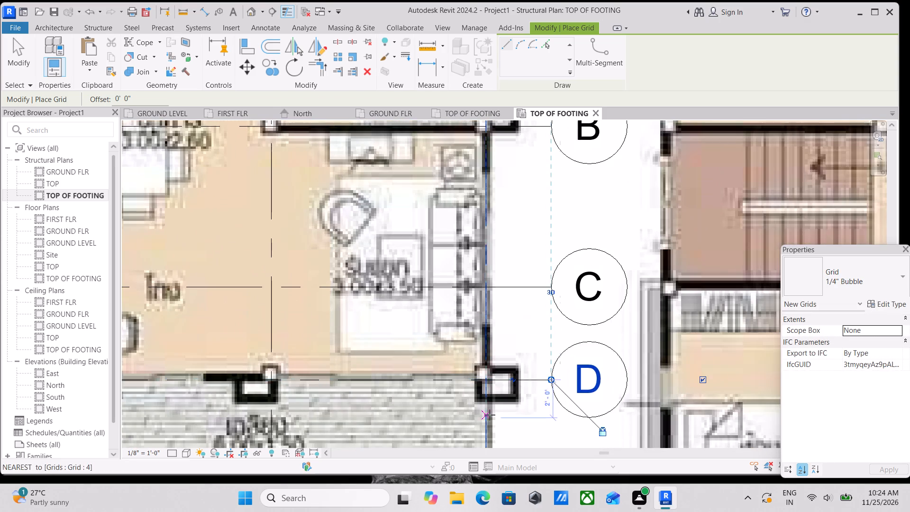
{"action": "scroll", "coordinate": [490, 415], "scroll_direction": "up", "scroll_amount": 3}
{"action": "key", "text": "Escape"}
{"action": "key", "text": "Escape"}
{"action": "key", "text": "Escape"}
Nudge grid D up slightly onto the centres of the columns along the terrace wall.
{"action": "left_click", "coordinate": [513, 363]}
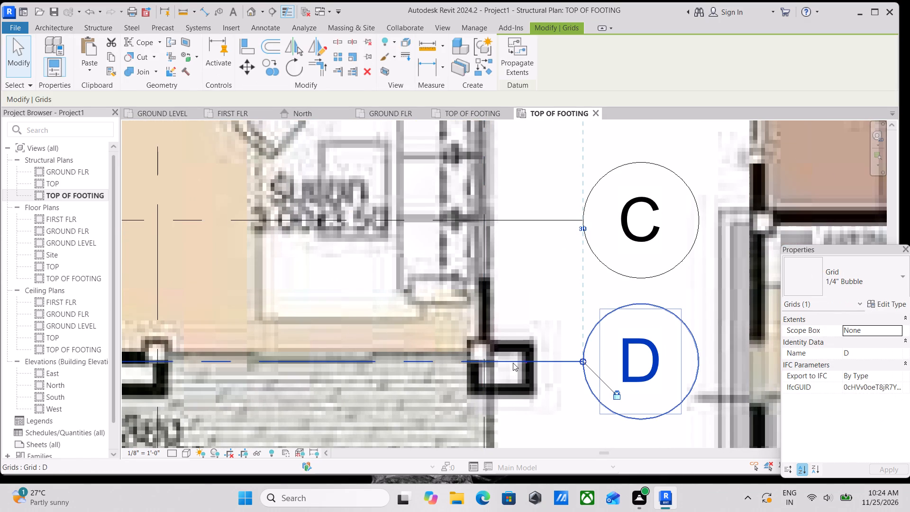
{"action": "key", "text": "Up"}
{"action": "key", "text": "Up"}
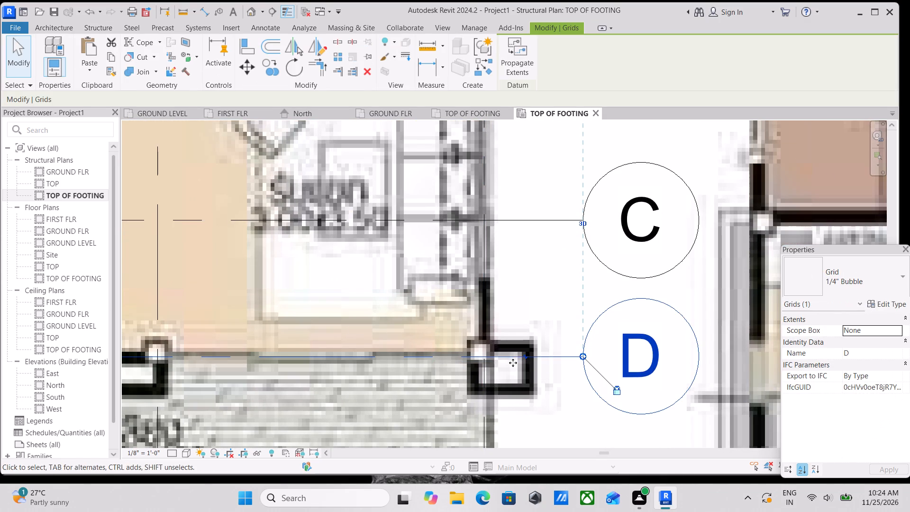
{"action": "key", "text": "Up"}
{"action": "key", "text": "Up"}
{"action": "scroll", "coordinate": [513, 363], "scroll_direction": "down", "scroll_amount": 3}
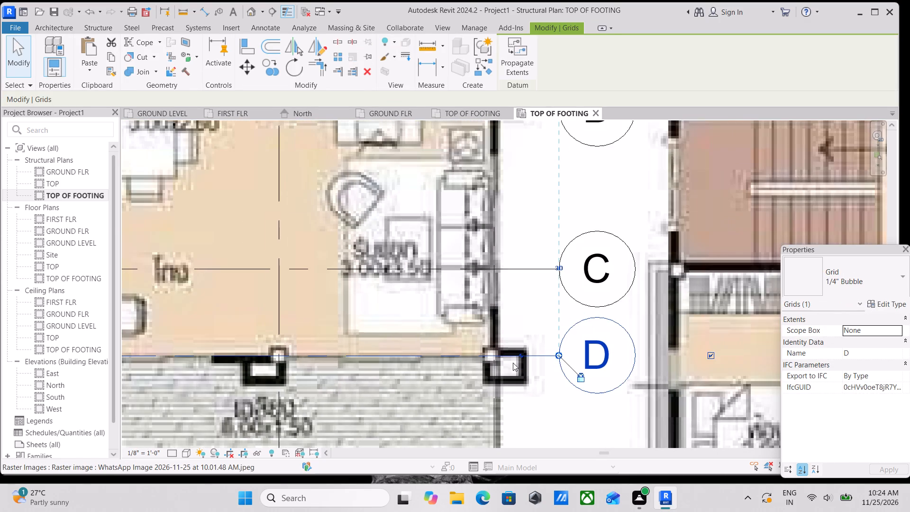
Examine the grid lines against the columns from the garage and stairs up to the kitchen and washing area.
{"action": "scroll", "coordinate": [443, 369], "scroll_direction": "down", "scroll_amount": 6}
{"action": "middle_click_drag", "start_coordinate": [437, 360], "coordinate": [578, 361]}
{"action": "scroll", "coordinate": [368, 366], "scroll_direction": "up", "scroll_amount": 2}
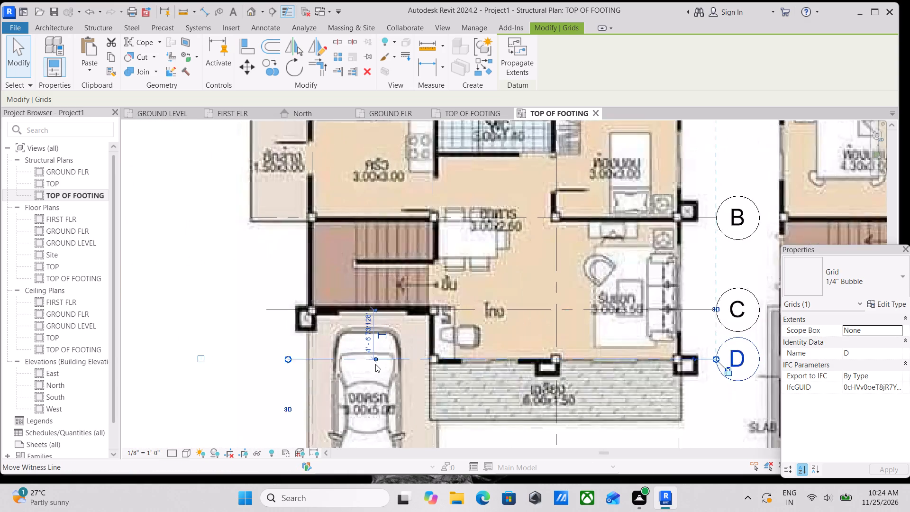
{"action": "scroll", "coordinate": [375, 364], "scroll_direction": "up", "scroll_amount": 1}
{"action": "scroll", "coordinate": [375, 364], "scroll_direction": "down", "scroll_amount": 3}
{"action": "middle_click_drag", "start_coordinate": [375, 364], "coordinate": [388, 339]}
{"action": "scroll", "coordinate": [335, 322], "scroll_direction": "up", "scroll_amount": 2}
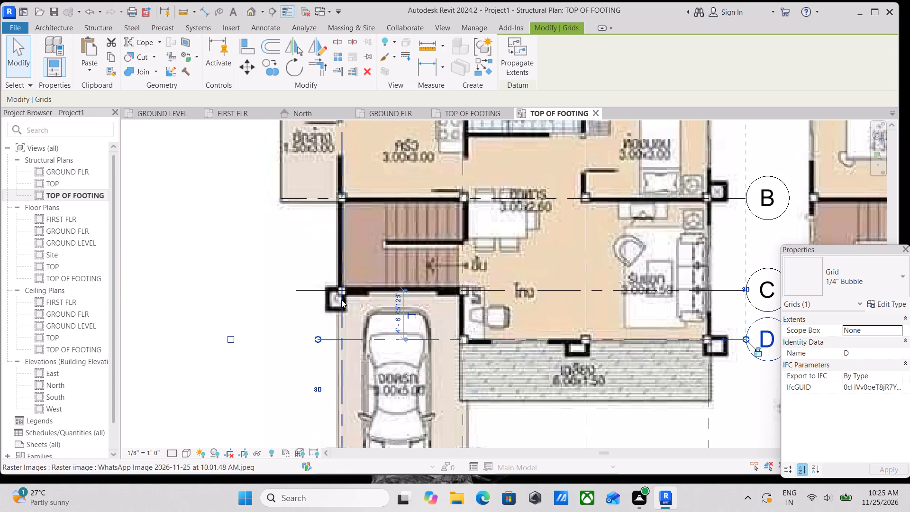
{"action": "scroll", "coordinate": [341, 299], "scroll_direction": "up", "scroll_amount": 1}
{"action": "middle_click_drag", "start_coordinate": [344, 301], "coordinate": [364, 357]}
{"action": "scroll", "coordinate": [360, 347], "scroll_direction": "up", "scroll_amount": 4}
{"action": "scroll", "coordinate": [359, 347], "scroll_direction": "down", "scroll_amount": 3}
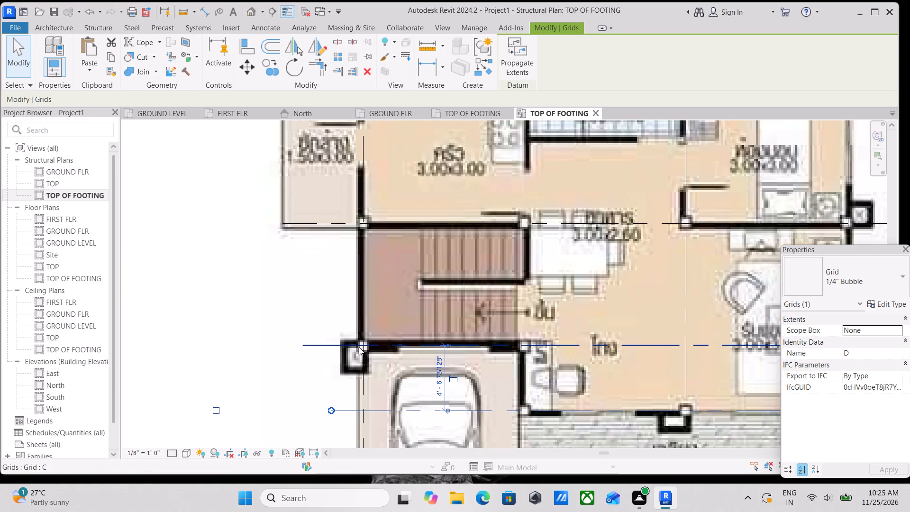
{"action": "scroll", "coordinate": [359, 347], "scroll_direction": "down", "scroll_amount": 6}
{"action": "middle_click_drag", "start_coordinate": [359, 347], "coordinate": [361, 404]}
{"action": "scroll", "coordinate": [370, 305], "scroll_direction": "up", "scroll_amount": 3}
{"action": "middle_click_drag", "start_coordinate": [370, 305], "coordinate": [367, 333]}
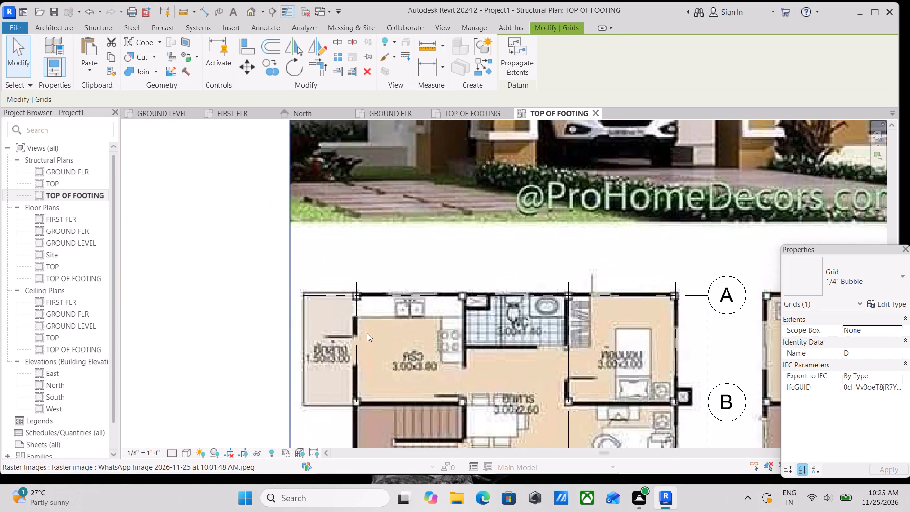
Start placing isolated structural foundations on the TOP OF FOOTING plan around the stairs and garage.
{"action": "left_click", "coordinate": [101, 27]}
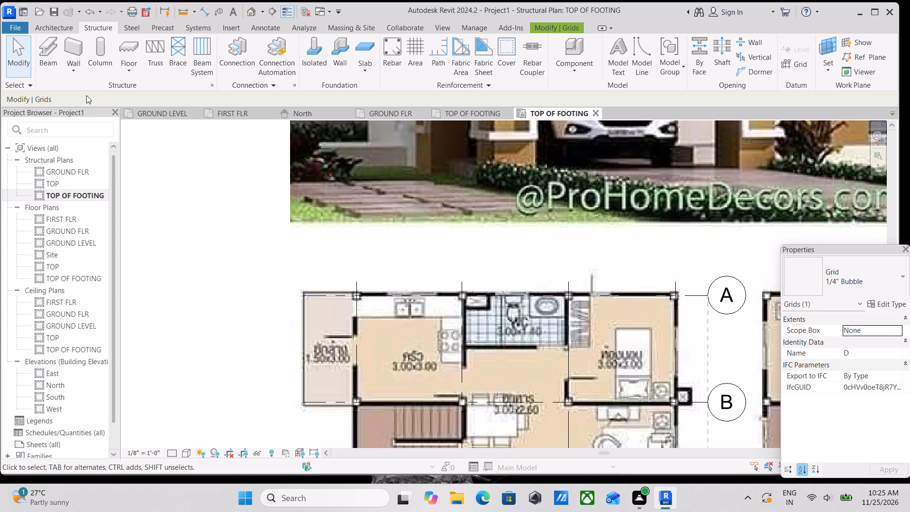
{"action": "scroll", "coordinate": [326, 279], "scroll_direction": "up", "scroll_amount": 2}
{"action": "scroll", "coordinate": [326, 287], "scroll_direction": "down", "scroll_amount": 3}
{"action": "middle_click_drag", "start_coordinate": [324, 274], "coordinate": [310, 159]}
{"action": "middle_click_drag", "start_coordinate": [378, 270], "coordinate": [337, 217]}
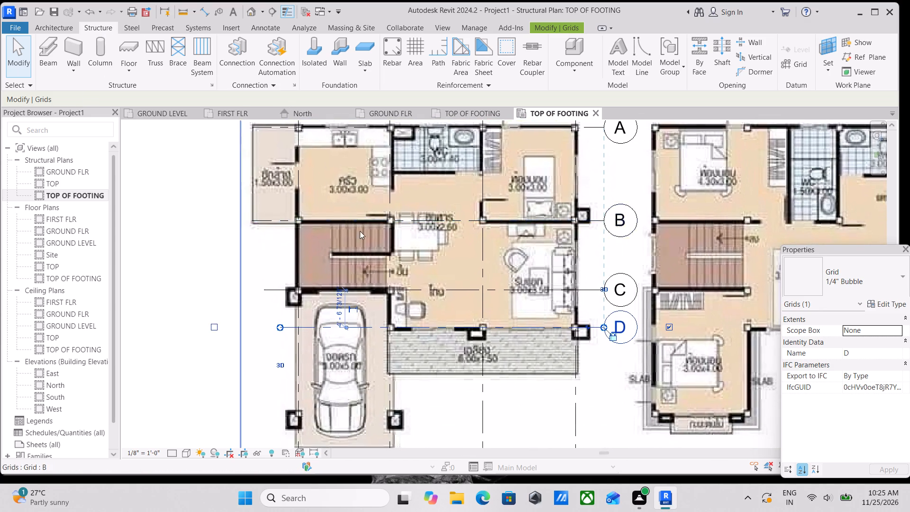
{"action": "scroll", "coordinate": [373, 248], "scroll_direction": "up", "scroll_amount": 2}
{"action": "middle_click_drag", "start_coordinate": [332, 313], "coordinate": [344, 268]}
{"action": "scroll", "coordinate": [296, 279], "scroll_direction": "up", "scroll_amount": 2}
{"action": "middle_click_drag", "start_coordinate": [273, 233], "coordinate": [303, 265]}
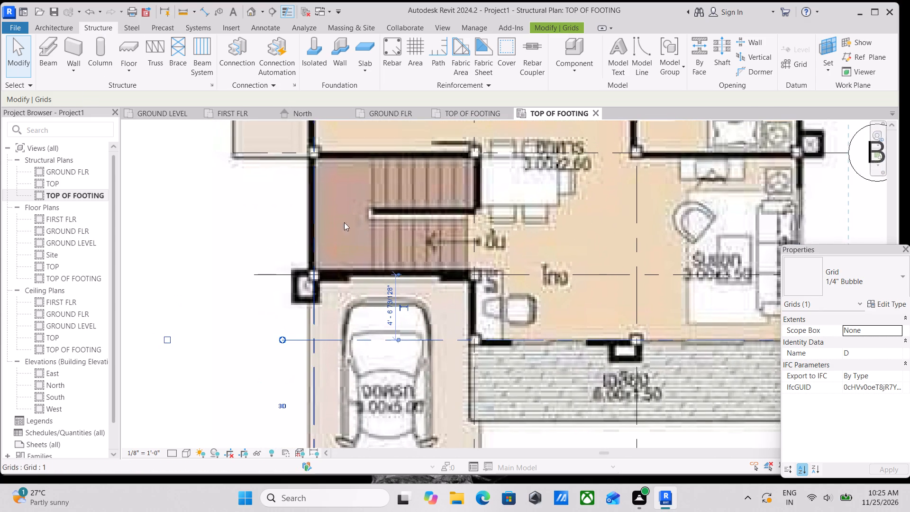
{"action": "middle_click_drag", "start_coordinate": [366, 214], "coordinate": [384, 262]}
{"action": "middle_click_drag", "start_coordinate": [364, 188], "coordinate": [372, 224]}
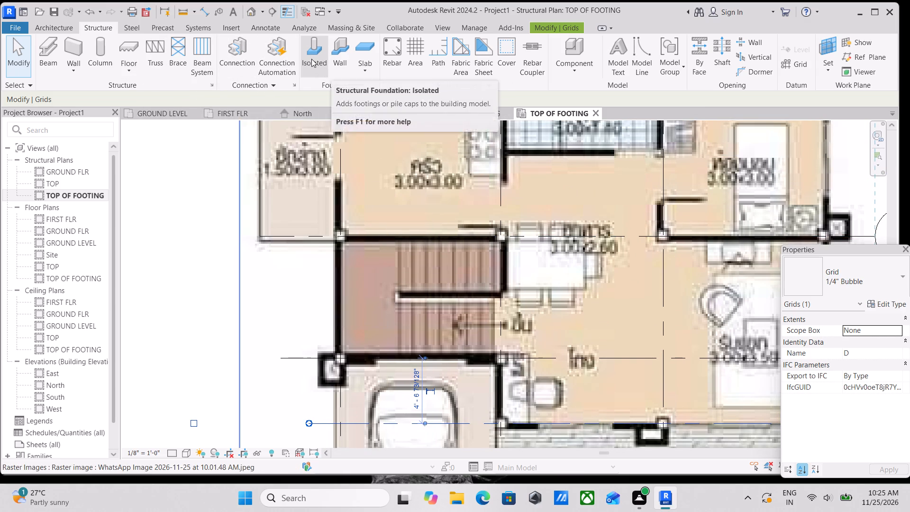
{"action": "left_click", "coordinate": [311, 59]}
{"action": "middle_click_drag", "start_coordinate": [348, 329], "coordinate": [358, 243]}
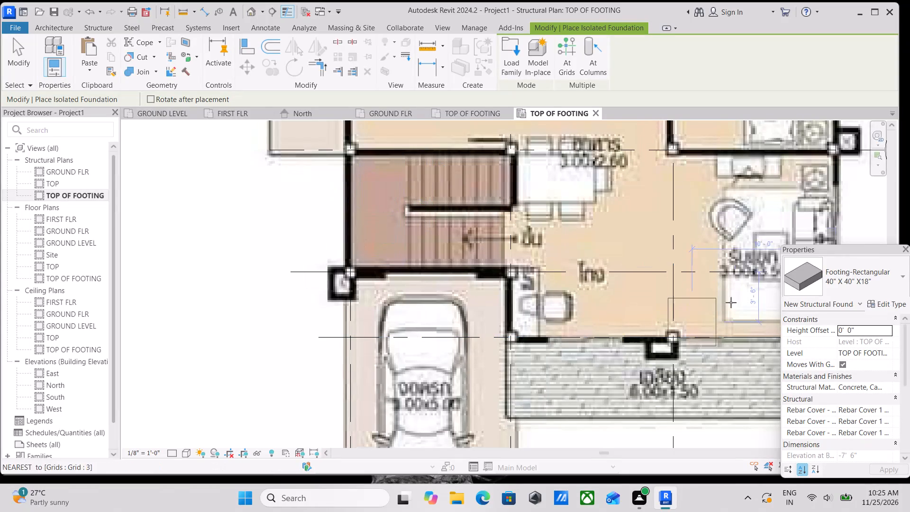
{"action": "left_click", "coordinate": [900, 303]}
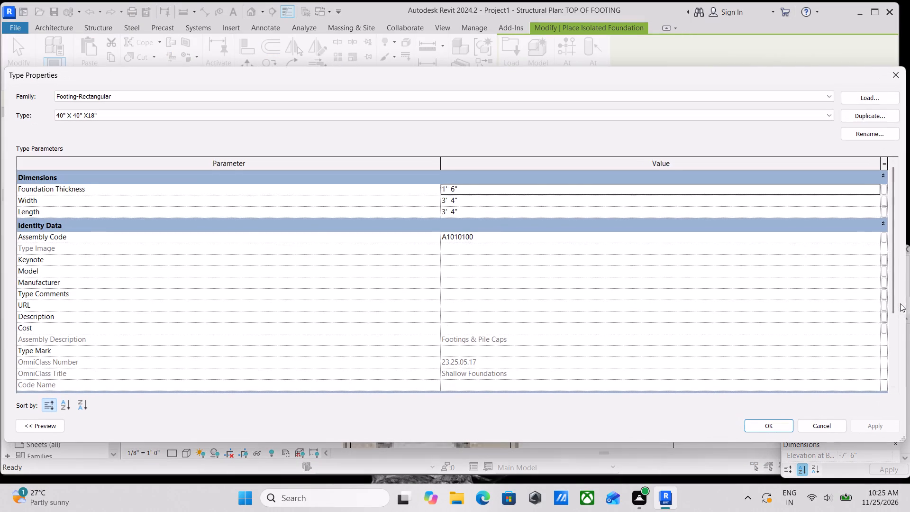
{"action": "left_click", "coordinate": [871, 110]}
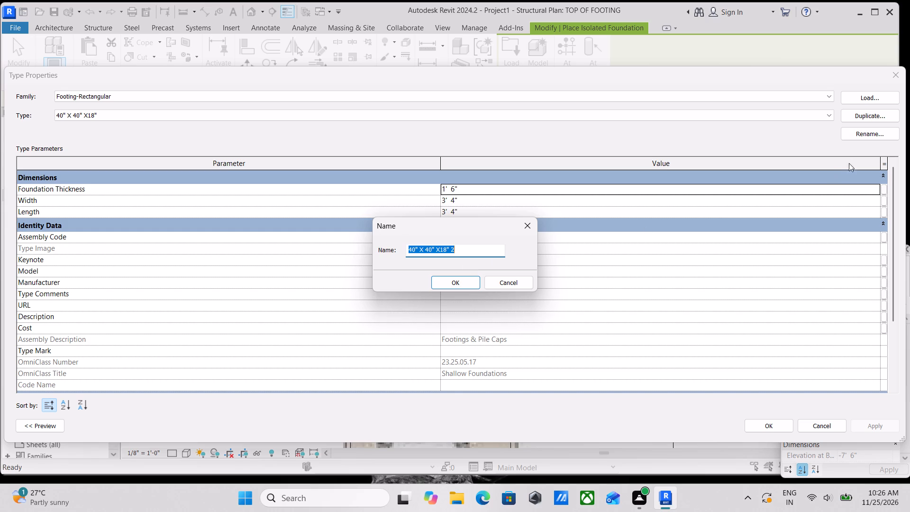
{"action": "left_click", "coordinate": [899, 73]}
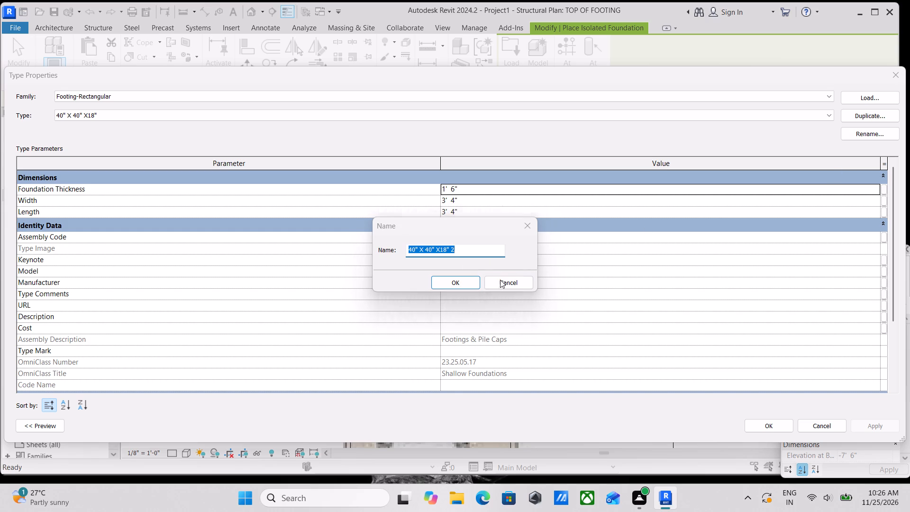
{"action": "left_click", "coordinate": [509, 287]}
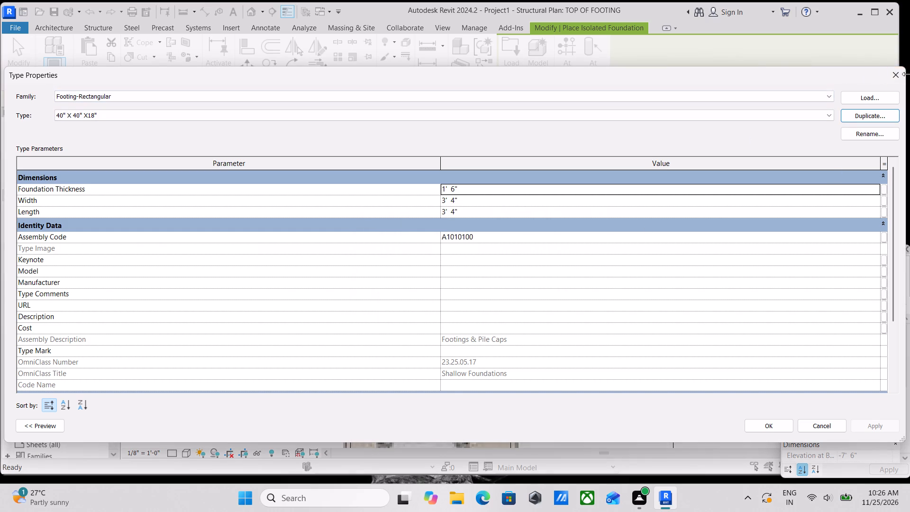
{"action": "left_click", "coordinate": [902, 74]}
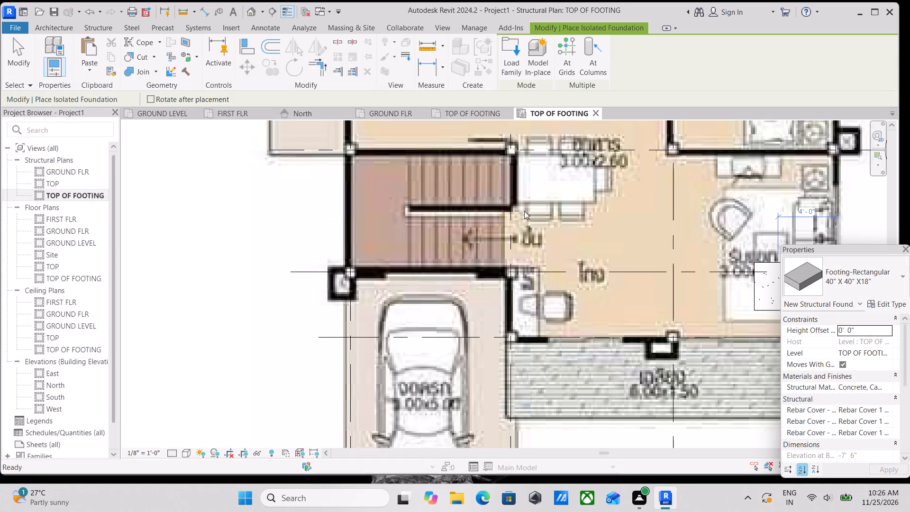
Place Footing-Rectangular 40" X 40" X18" on the thick columns at the garage corner near 1-C and the terrace wall near 3-D and 4-D.
{"action": "left_click", "coordinate": [830, 291]}
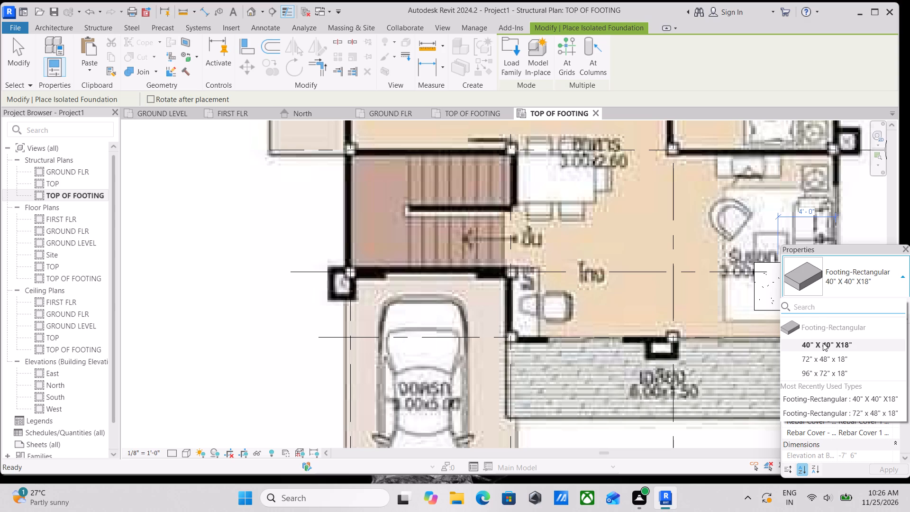
{"action": "left_click", "coordinate": [823, 342]}
{"action": "scroll", "coordinate": [336, 283], "scroll_direction": "up", "scroll_amount": 3}
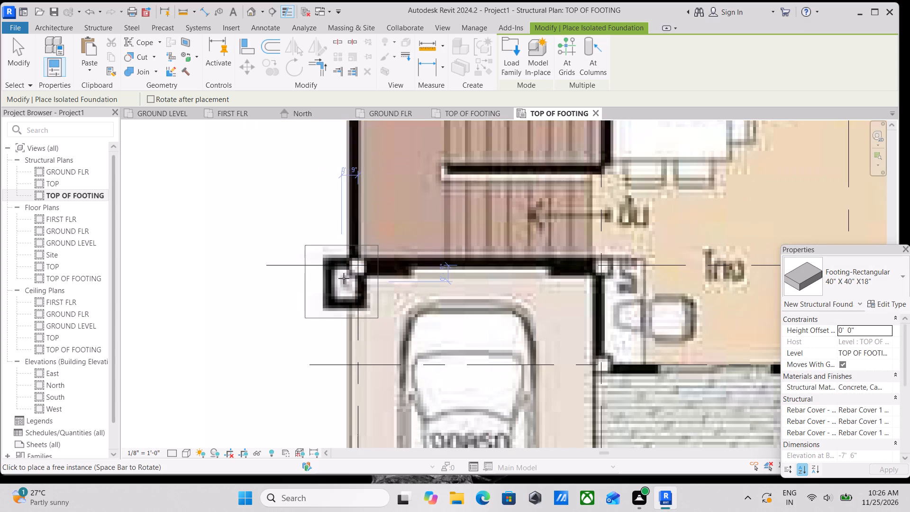
{"action": "left_click", "coordinate": [348, 286]}
{"action": "scroll", "coordinate": [391, 271], "scroll_direction": "down", "scroll_amount": 1}
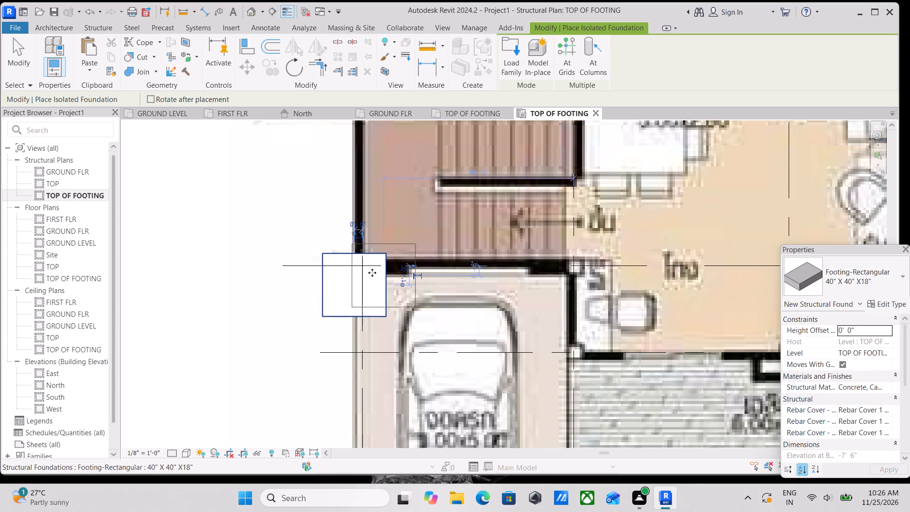
{"action": "middle_click_drag", "start_coordinate": [296, 283], "coordinate": [148, 279]}
{"action": "middle_click_drag", "start_coordinate": [371, 298], "coordinate": [182, 247]}
{"action": "scroll", "coordinate": [234, 259], "scroll_direction": "down", "scroll_amount": 1}
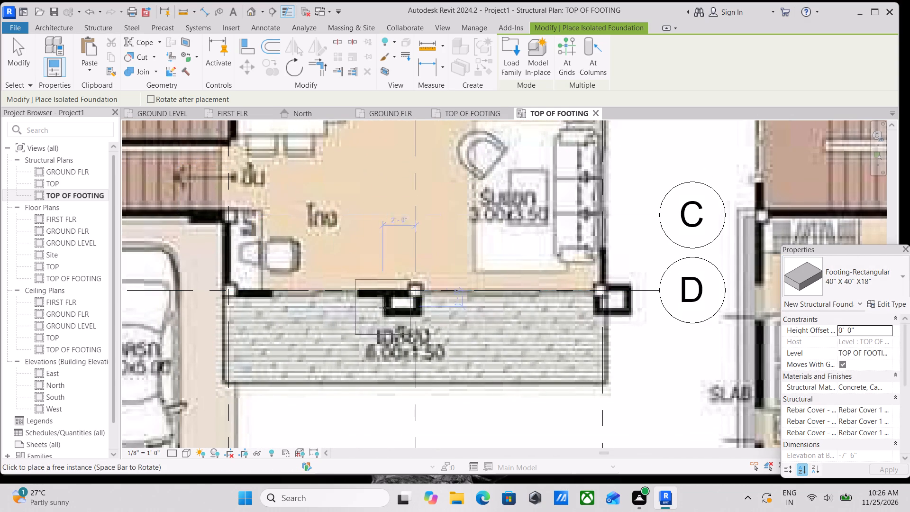
{"action": "left_click", "coordinate": [405, 302]}
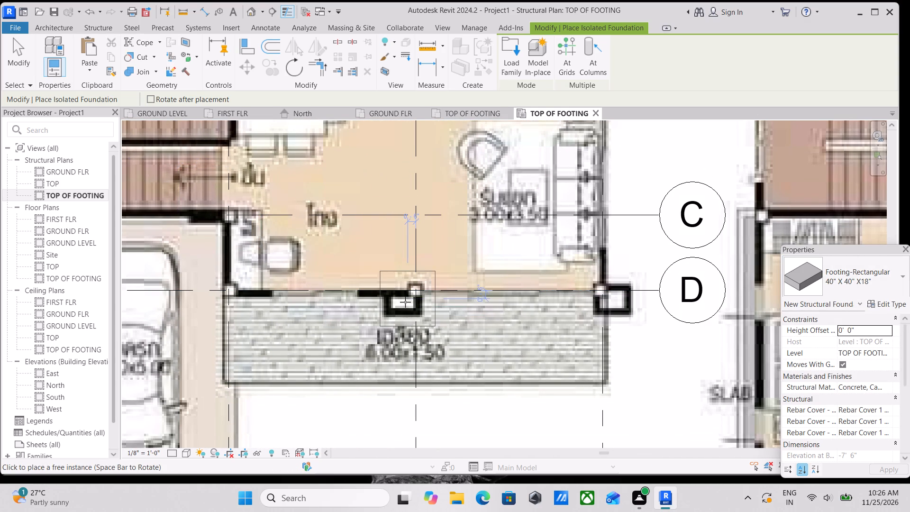
{"action": "scroll", "coordinate": [405, 302], "scroll_direction": "down", "scroll_amount": 2}
{"action": "middle_click_drag", "start_coordinate": [405, 302], "coordinate": [354, 303]}
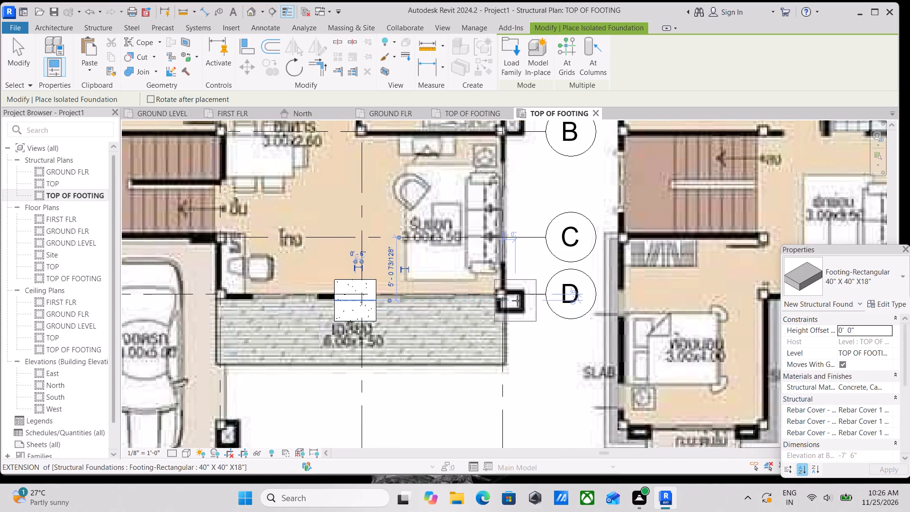
{"action": "left_click", "coordinate": [511, 304]}
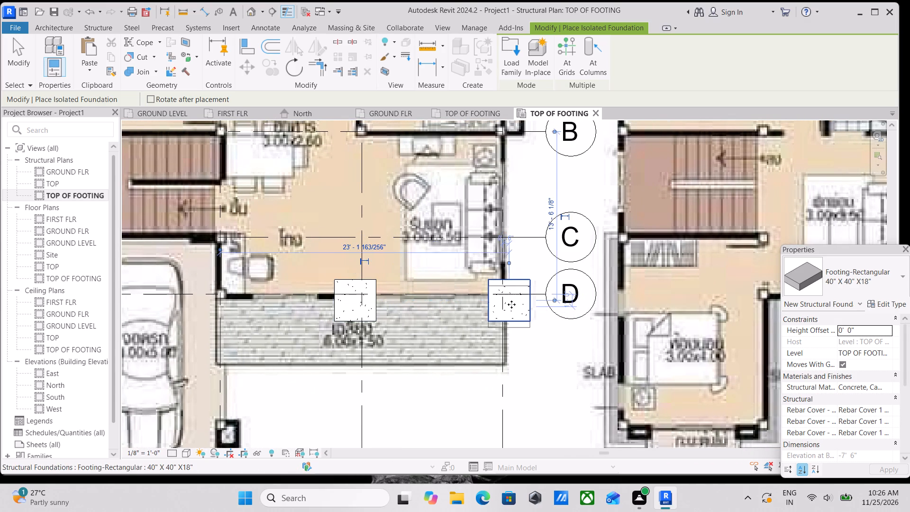
Place four 40" X 40" X18" footings along grid A, at its intersections with grids 1 to 4.
{"action": "scroll", "coordinate": [511, 304], "scroll_direction": "down", "scroll_amount": 1}
{"action": "middle_click_drag", "start_coordinate": [511, 304], "coordinate": [530, 344]}
{"action": "middle_click_drag", "start_coordinate": [528, 301], "coordinate": [539, 376]}
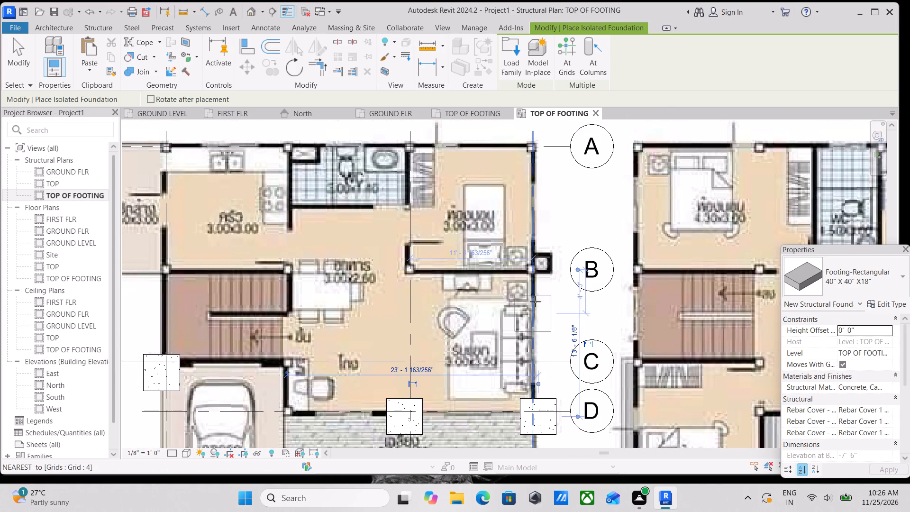
{"action": "middle_click_drag", "start_coordinate": [529, 286], "coordinate": [538, 390]}
{"action": "middle_click_drag", "start_coordinate": [226, 221], "coordinate": [399, 259]}
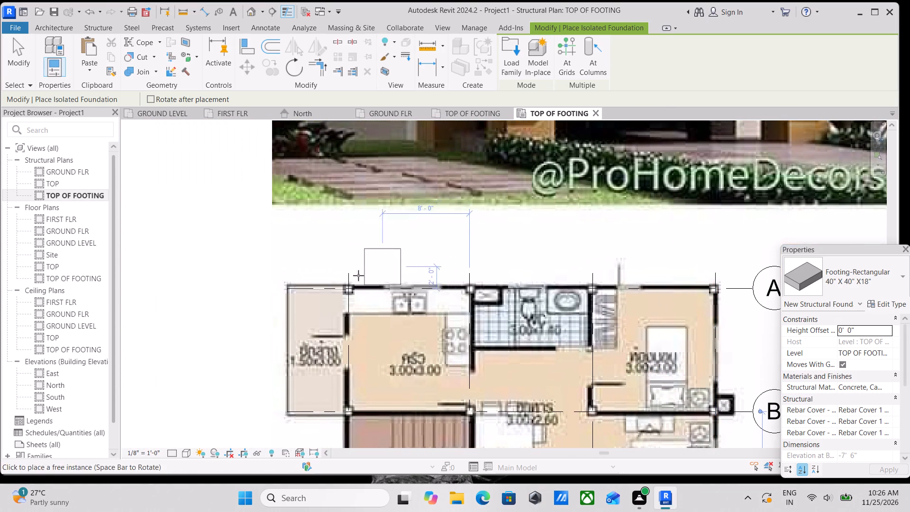
{"action": "left_click", "coordinate": [353, 291]}
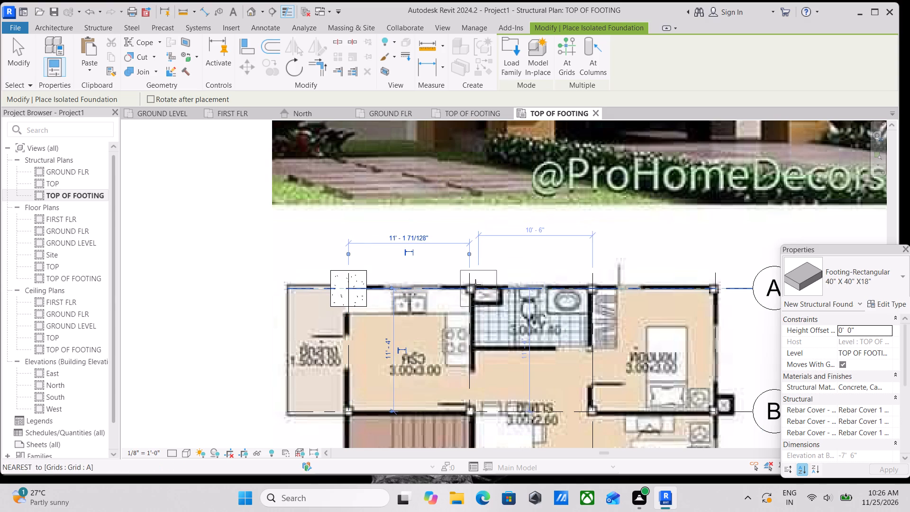
{"action": "left_click", "coordinate": [474, 289]}
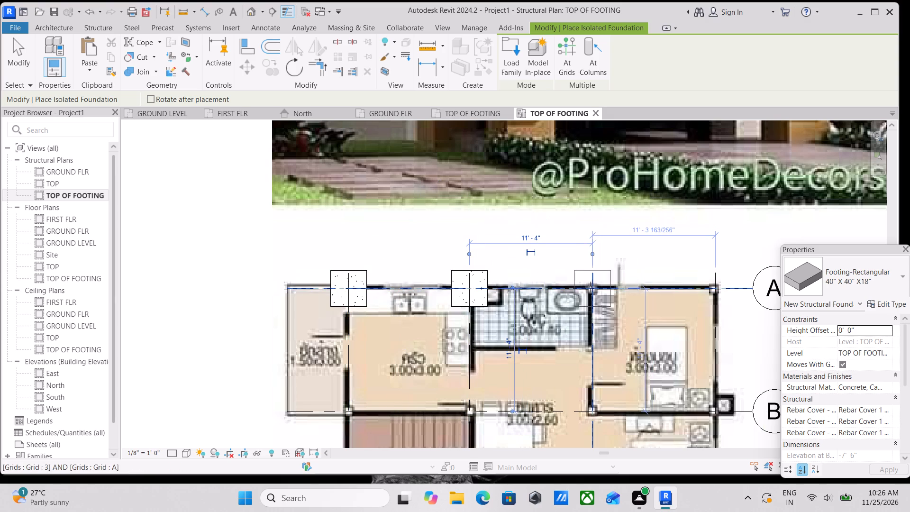
{"action": "left_click", "coordinate": [589, 287]}
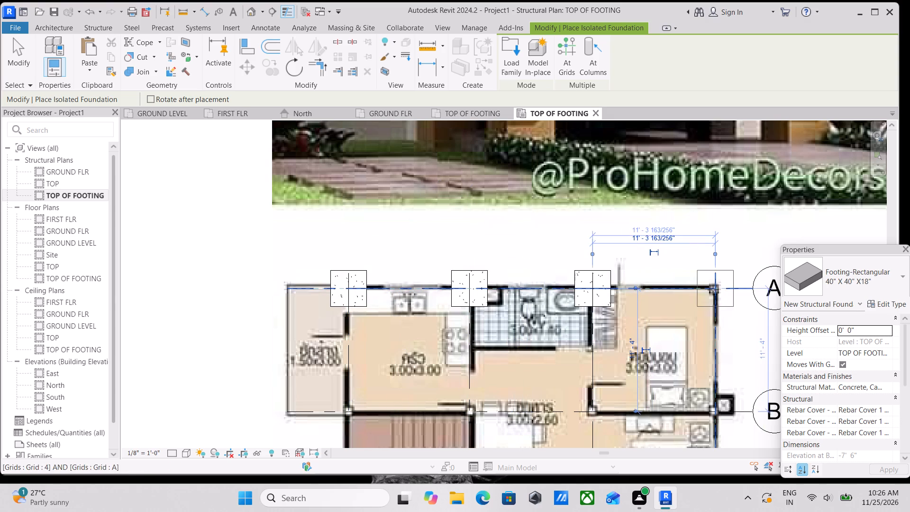
{"action": "left_click", "coordinate": [713, 290]}
Place four 40" X 40" X18" footings along grid B, at its intersections with grids 1 to 4.
{"action": "middle_click_drag", "start_coordinate": [260, 293], "coordinate": [245, 214]}
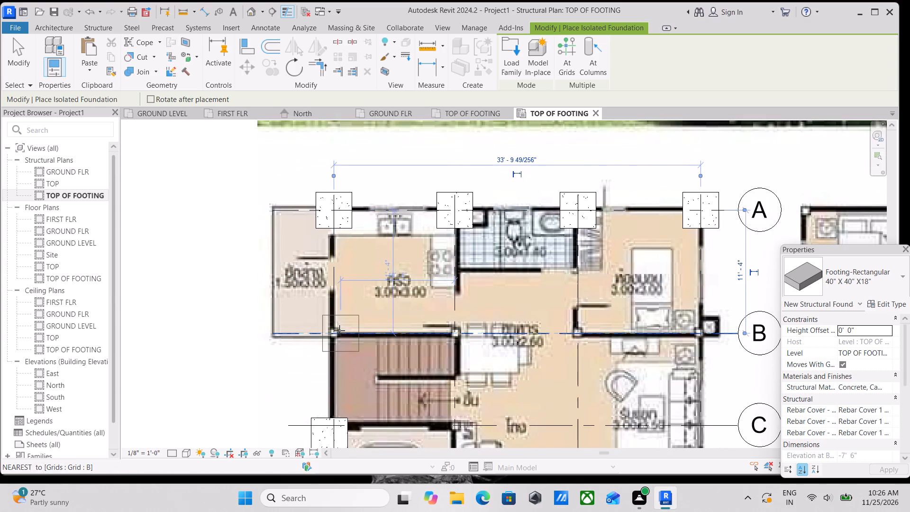
{"action": "left_click", "coordinate": [336, 335]}
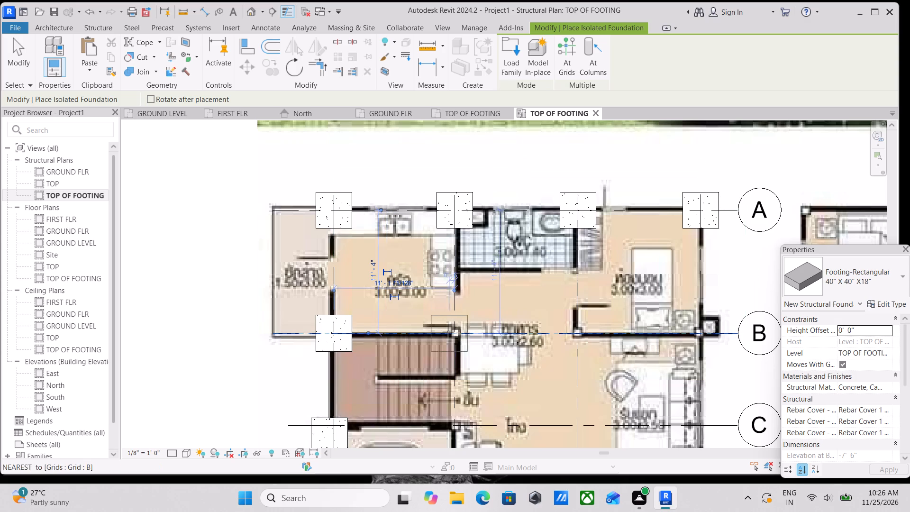
{"action": "left_click", "coordinate": [456, 333]}
{"action": "middle_click_drag", "start_coordinate": [462, 317], "coordinate": [347, 254]}
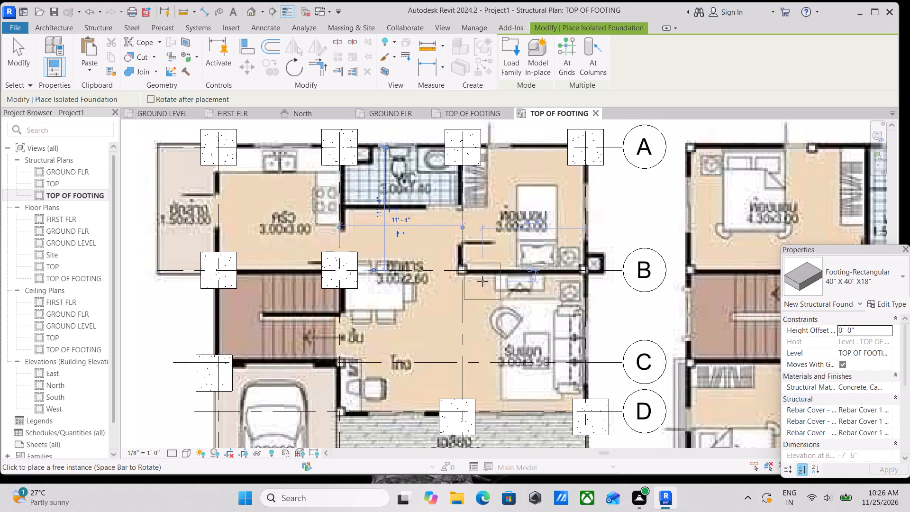
{"action": "left_click", "coordinate": [460, 265]}
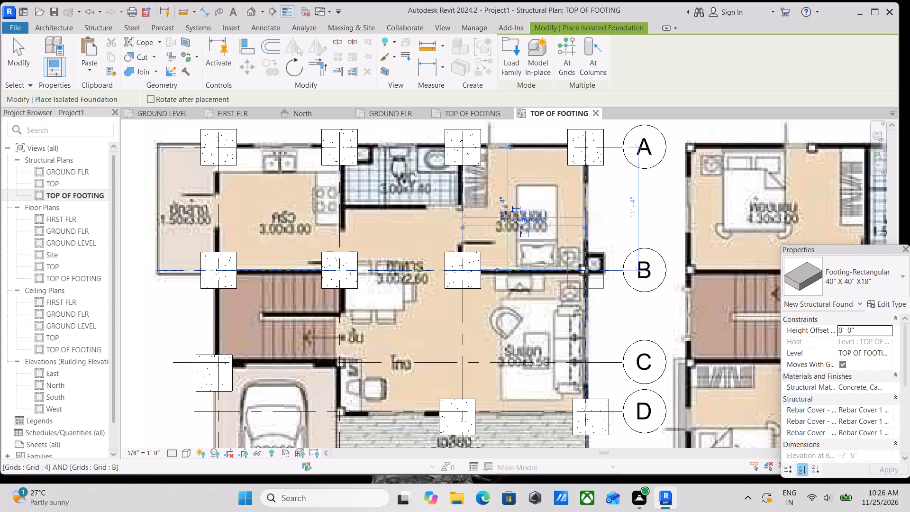
{"action": "left_click", "coordinate": [584, 275]}
Place a 40" X 40" X18" footing at the intersection of grids 2 and D, then end footing placement.
{"action": "middle_click_drag", "start_coordinate": [355, 343], "coordinate": [360, 339]}
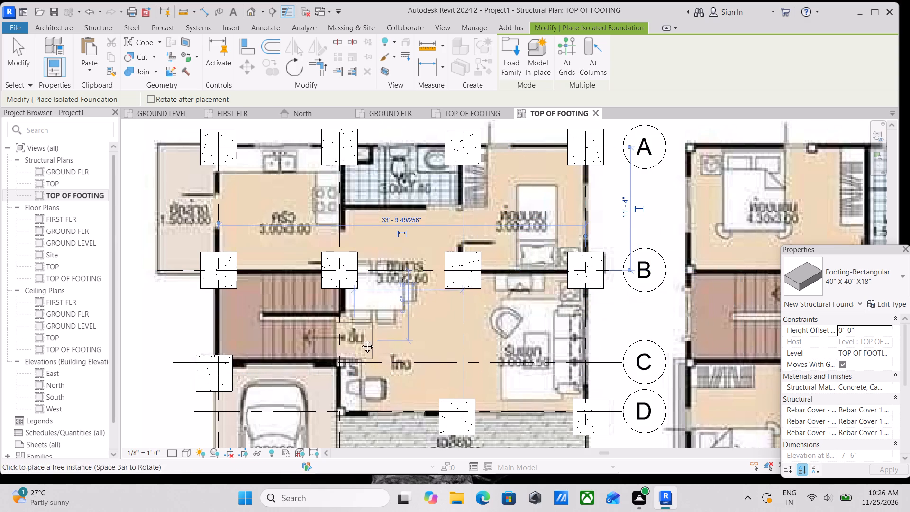
{"action": "middle_click_drag", "start_coordinate": [360, 339], "coordinate": [446, 301]}
{"action": "scroll", "coordinate": [418, 394], "scroll_direction": "up", "scroll_amount": 2}
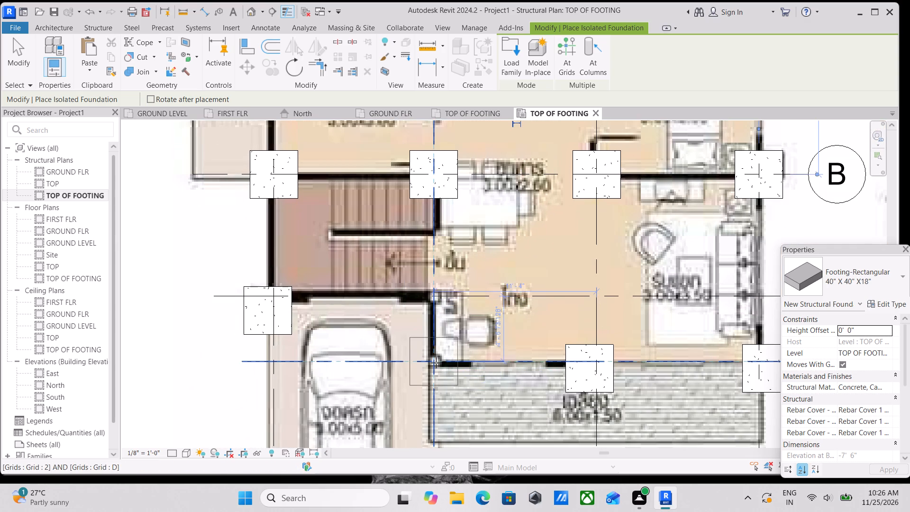
{"action": "left_click", "coordinate": [436, 363]}
{"action": "scroll", "coordinate": [467, 363], "scroll_direction": "down", "scroll_amount": 1}
{"action": "middle_click_drag", "start_coordinate": [464, 362], "coordinate": [440, 356]}
{"action": "scroll", "coordinate": [328, 321], "scroll_direction": "down", "scroll_amount": 2}
{"action": "middle_click_drag", "start_coordinate": [328, 321], "coordinate": [326, 368]}
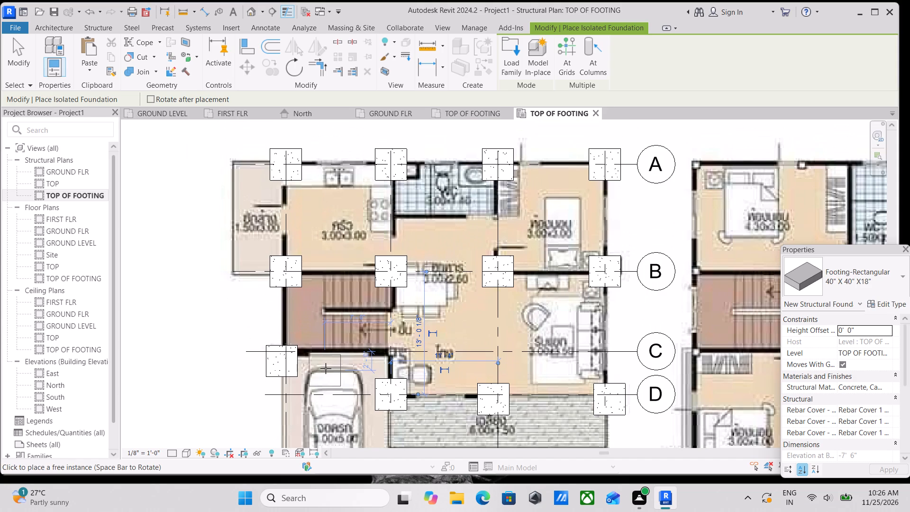
{"action": "scroll", "coordinate": [312, 263], "scroll_direction": "up", "scroll_amount": 3}
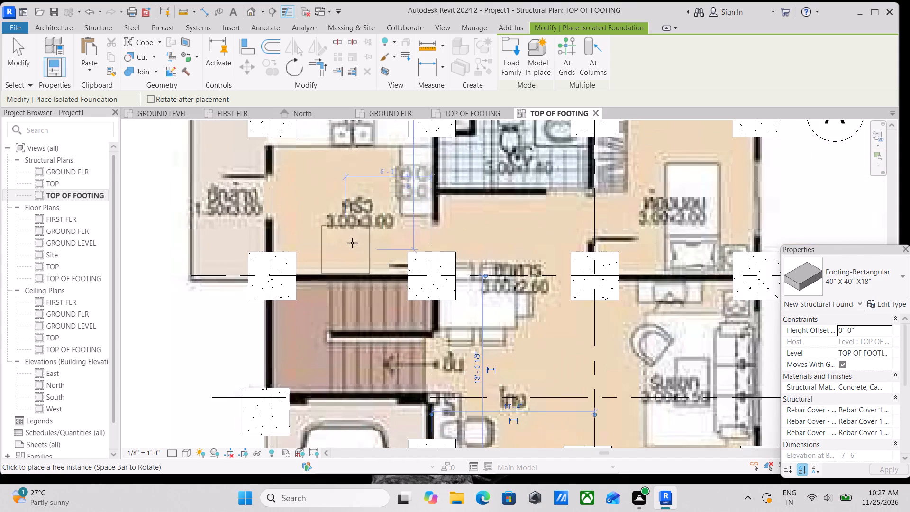
{"action": "scroll", "coordinate": [351, 244], "scroll_direction": "down", "scroll_amount": 2}
{"action": "scroll", "coordinate": [474, 208], "scroll_direction": "down", "scroll_amount": 2}
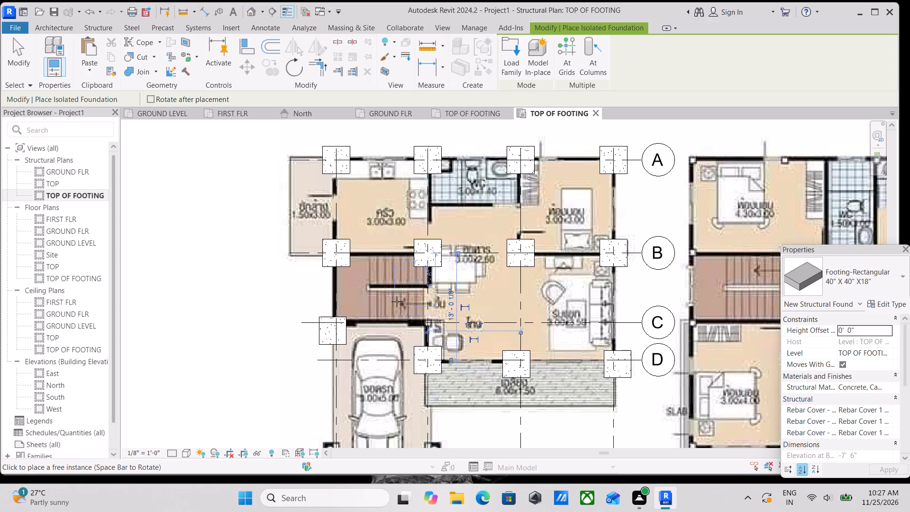
{"action": "scroll", "coordinate": [393, 308], "scroll_direction": "up", "scroll_amount": 1}
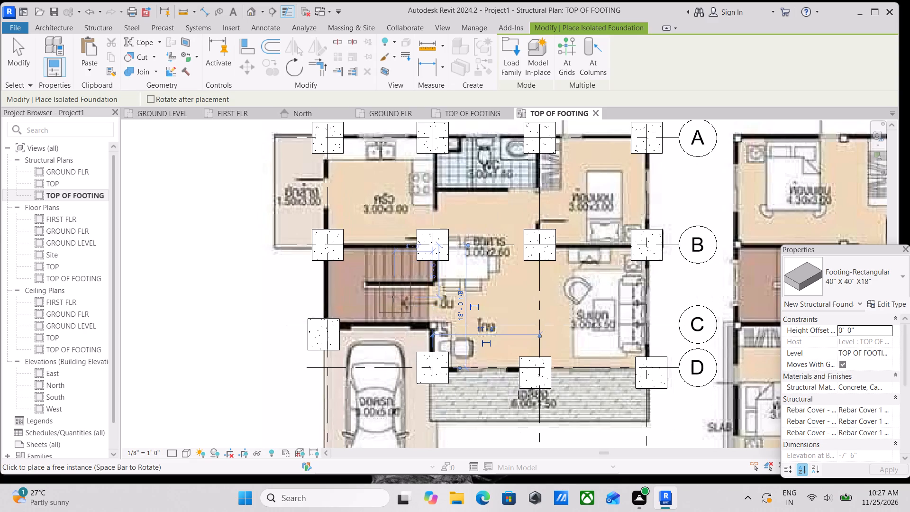
{"action": "key", "text": "Escape"}
{"action": "key", "text": "Escape"}
Place 40" X 40" X18" footings on the two thick columns at the front end of the garage.
{"action": "scroll", "coordinate": [368, 287], "scroll_direction": "up", "scroll_amount": 2}
{"action": "scroll", "coordinate": [375, 318], "scroll_direction": "down", "scroll_amount": 2}
{"action": "middle_click_drag", "start_coordinate": [375, 318], "coordinate": [356, 285]}
{"action": "scroll", "coordinate": [355, 327], "scroll_direction": "down", "scroll_amount": 2}
{"action": "middle_click_drag", "start_coordinate": [355, 328], "coordinate": [355, 325]}
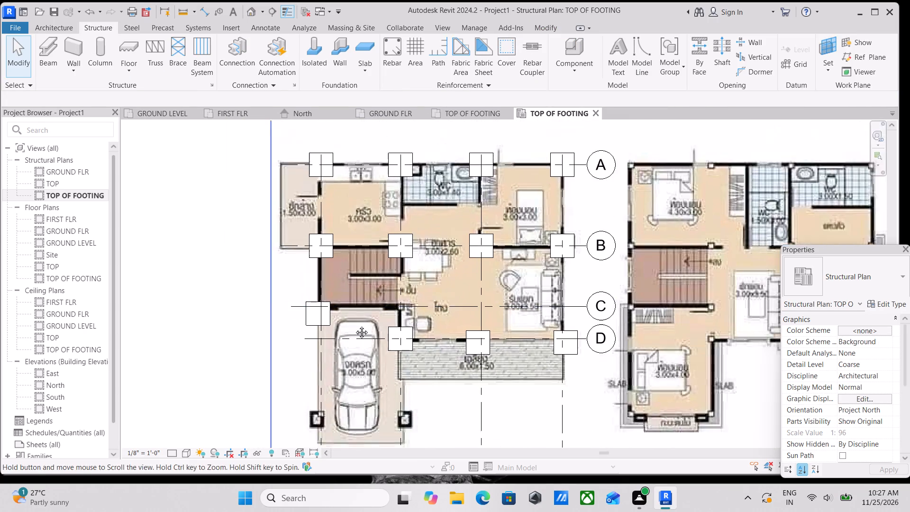
{"action": "middle_click_drag", "start_coordinate": [355, 325], "coordinate": [375, 248]}
{"action": "scroll", "coordinate": [342, 343], "scroll_direction": "up", "scroll_amount": 2}
{"action": "middle_click_drag", "start_coordinate": [362, 270], "coordinate": [380, 362]}
{"action": "scroll", "coordinate": [321, 289], "scroll_direction": "up", "scroll_amount": 3}
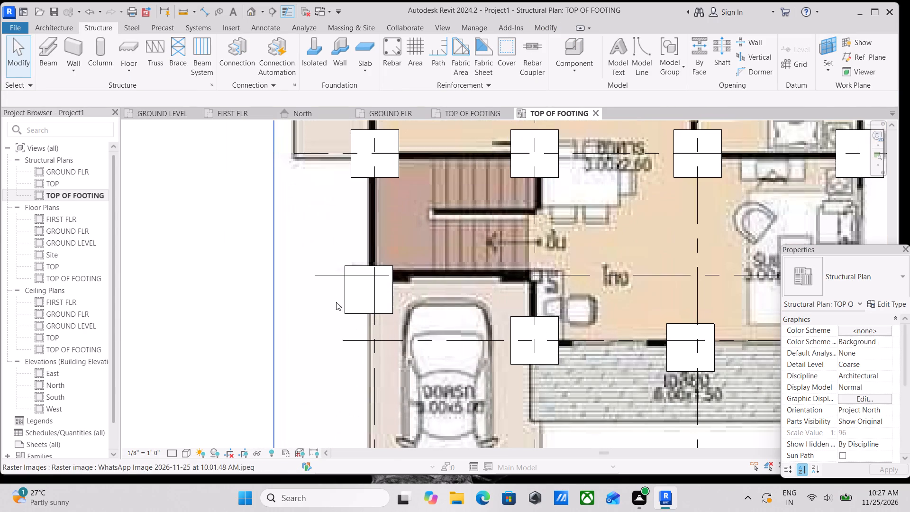
{"action": "left_click", "coordinate": [349, 314]}
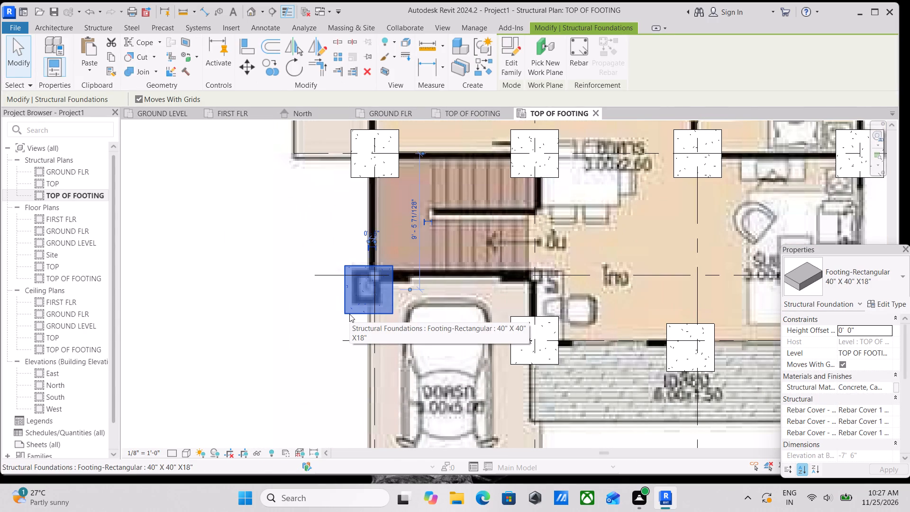
{"action": "type", "text": "CS"}
{"action": "scroll", "coordinate": [349, 315], "scroll_direction": "down", "scroll_amount": 2}
{"action": "middle_click_drag", "start_coordinate": [349, 319], "coordinate": [382, 226]}
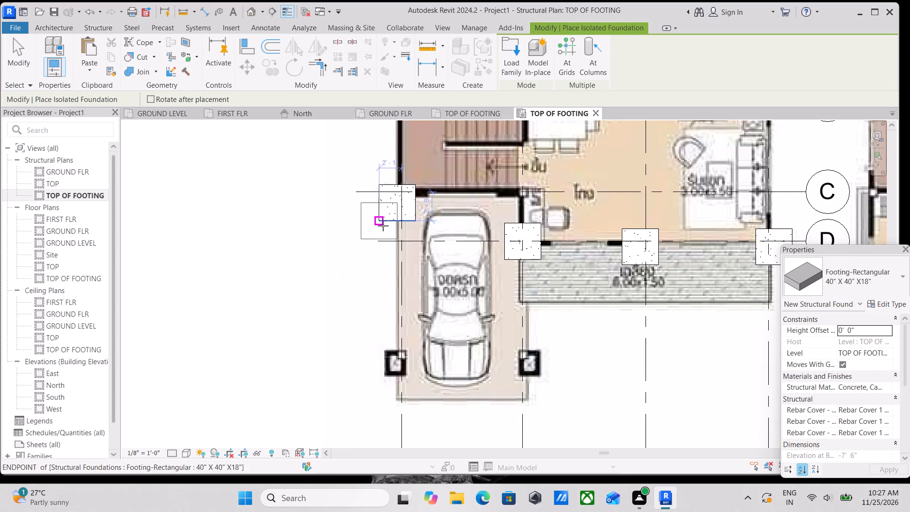
{"action": "scroll", "coordinate": [394, 366], "scroll_direction": "up", "scroll_amount": 3}
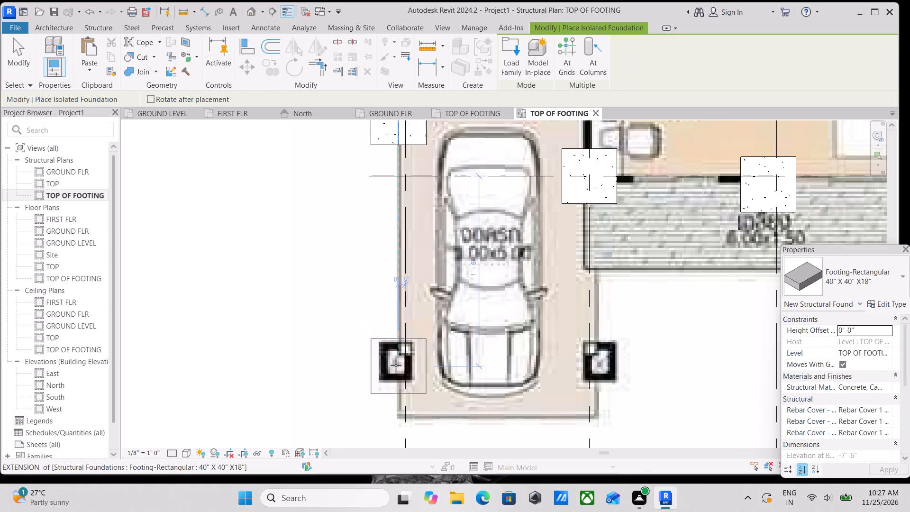
{"action": "left_click", "coordinate": [396, 365]}
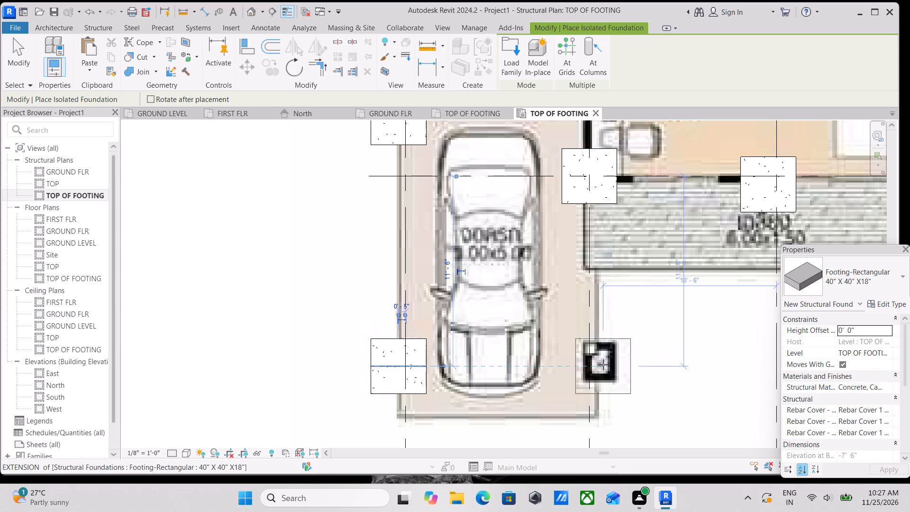
{"action": "left_click", "coordinate": [603, 365]}
{"action": "scroll", "coordinate": [603, 365], "scroll_direction": "down", "scroll_amount": 1}
{"action": "middle_click_drag", "start_coordinate": [603, 365], "coordinate": [600, 388]}
{"action": "key", "text": "Escape"}
{"action": "scroll", "coordinate": [598, 331], "scroll_direction": "down", "scroll_amount": 1}
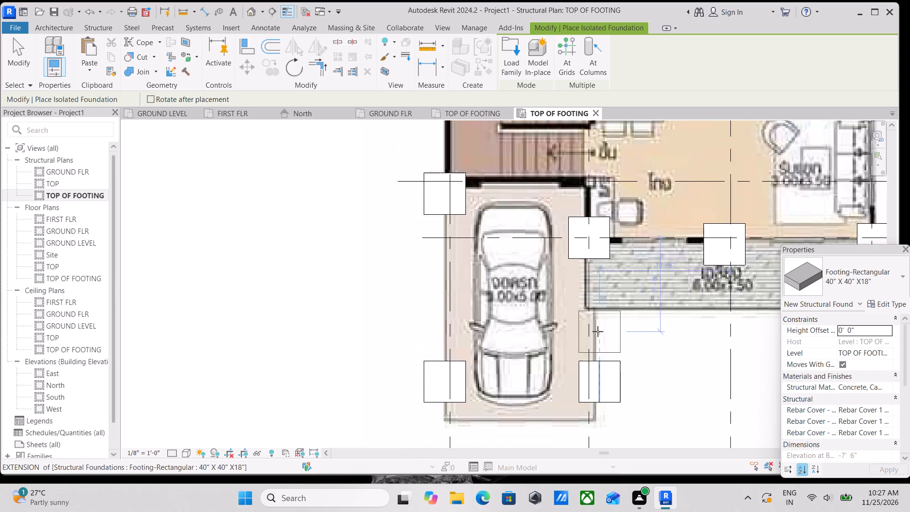
{"action": "scroll", "coordinate": [598, 331], "scroll_direction": "down", "scroll_amount": 2}
{"action": "key", "text": "Escape"}
{"action": "key", "text": "Escape"}
{"action": "key", "text": "Escape"}
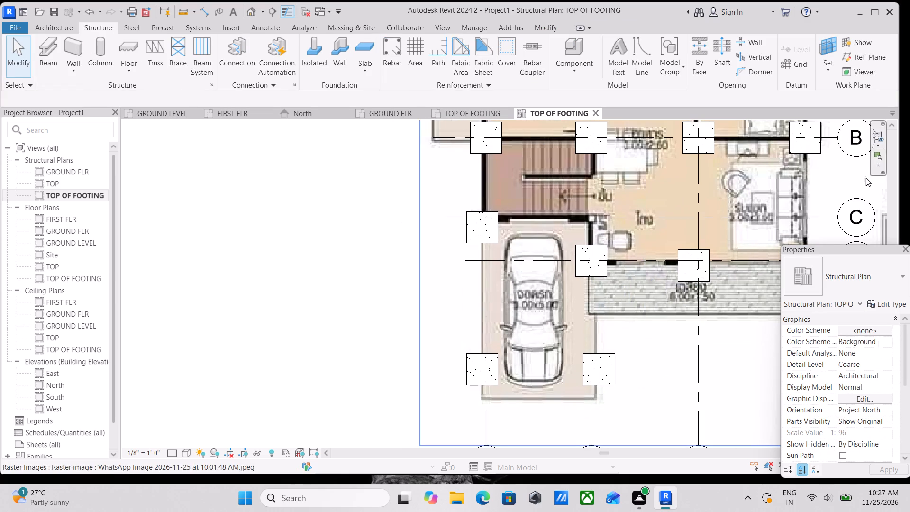
Open the default 3D view and bring the footings and grids into close view.
{"action": "scroll", "coordinate": [509, 292], "scroll_direction": "down", "scroll_amount": 2}
{"action": "middle_click_drag", "start_coordinate": [507, 292], "coordinate": [471, 320]}
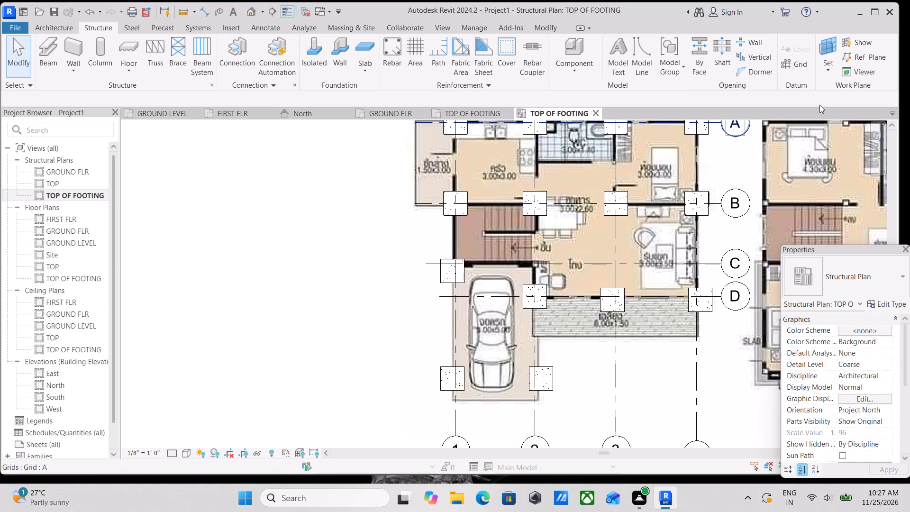
{"action": "left_click", "coordinate": [252, 11]}
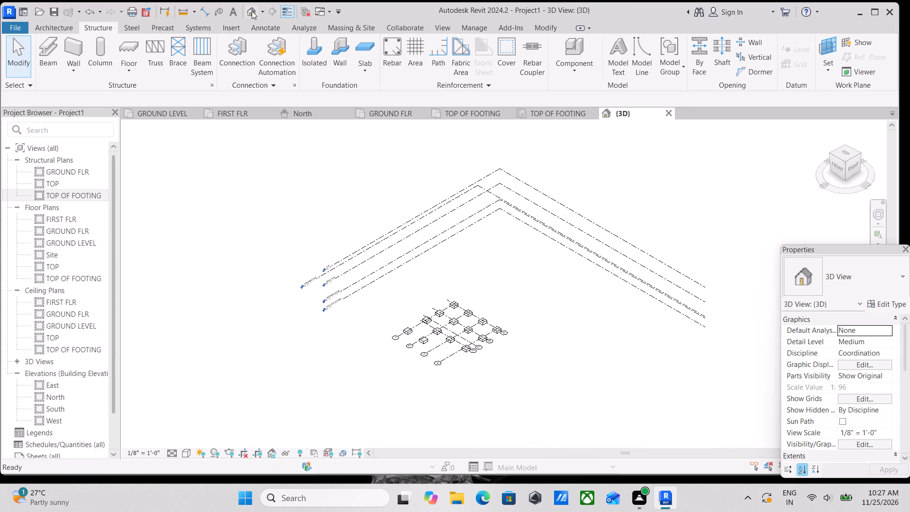
{"action": "scroll", "coordinate": [385, 332], "scroll_direction": "up", "scroll_amount": 2}
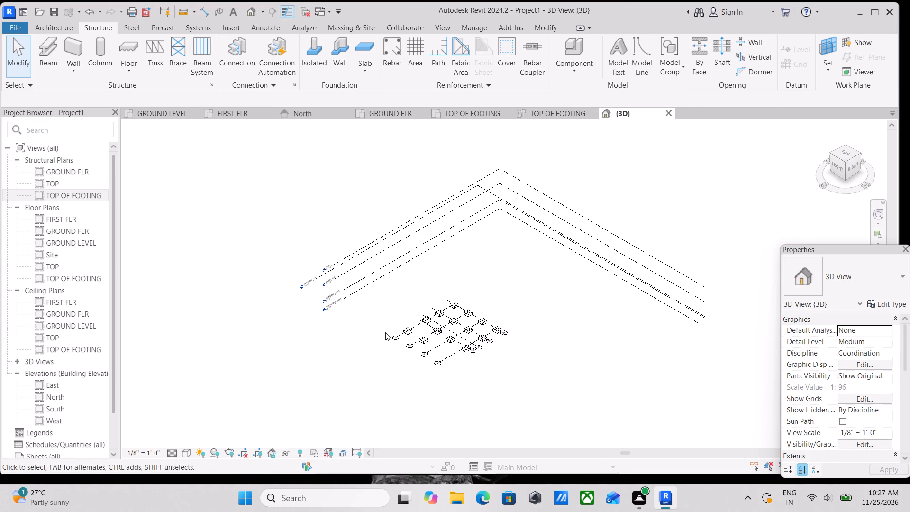
{"action": "scroll", "coordinate": [385, 332], "scroll_direction": "up", "scroll_amount": 9}
{"action": "key", "text": "Escape"}
{"action": "scroll", "coordinate": [505, 350], "scroll_direction": "down", "scroll_amount": 2}
{"action": "middle_click_drag", "start_coordinate": [494, 350], "coordinate": [428, 360]}
{"action": "middle_click_drag", "start_coordinate": [353, 392], "coordinate": [388, 365]}
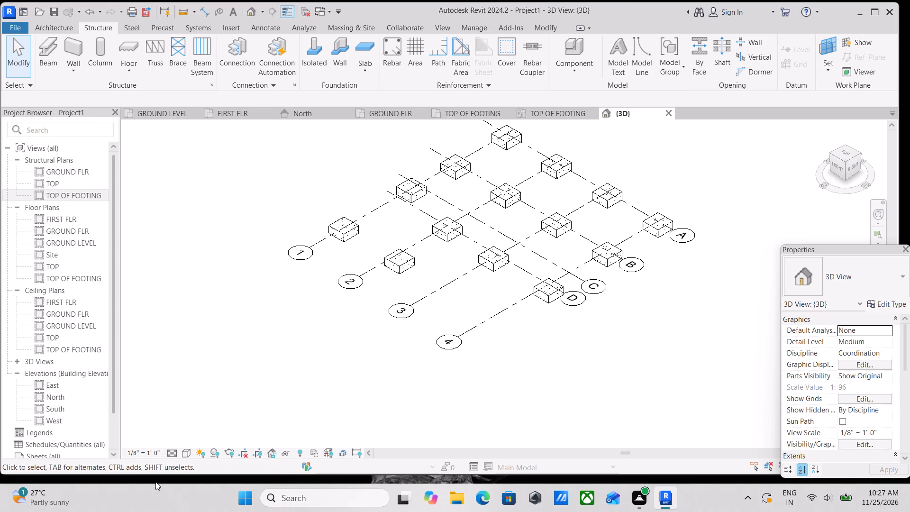
Set the 3D view's visual style to Shaded.
{"action": "left_click", "coordinate": [186, 451]}
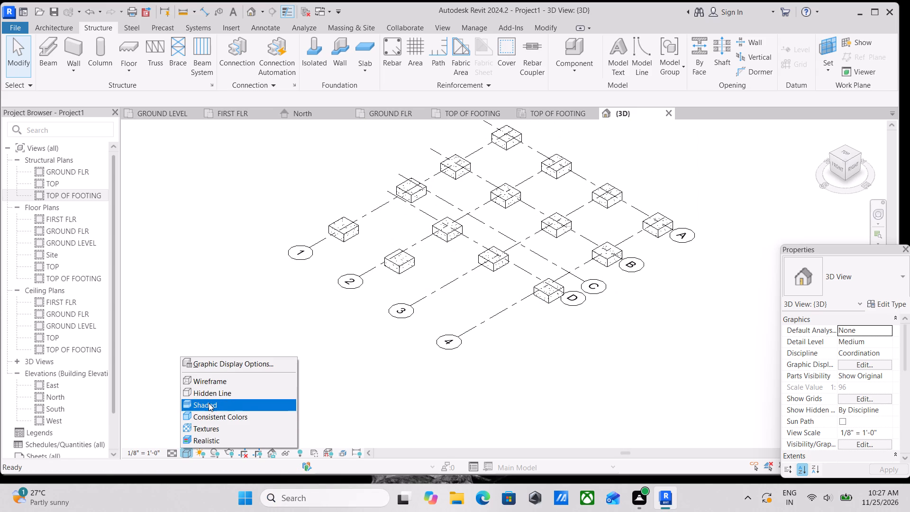
{"action": "left_click", "coordinate": [209, 403]}
Examine the arrangement of the shaded footings on the column grids in the 3D view.
{"action": "middle_click_drag", "start_coordinate": [397, 344], "coordinate": [379, 406]}
{"action": "scroll", "coordinate": [421, 335], "scroll_direction": "up", "scroll_amount": 2}
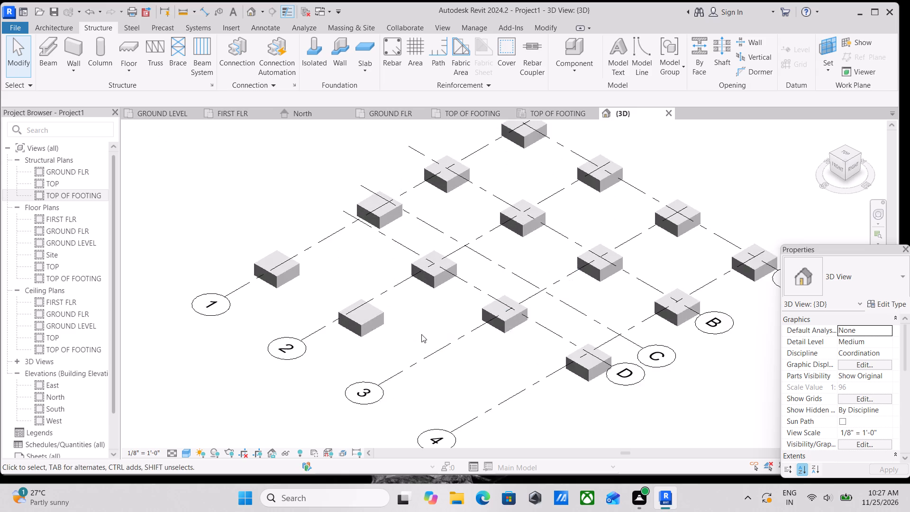
{"action": "scroll", "coordinate": [421, 334], "scroll_direction": "up", "scroll_amount": 2}
{"action": "middle_click_drag", "start_coordinate": [421, 334], "coordinate": [428, 397]}
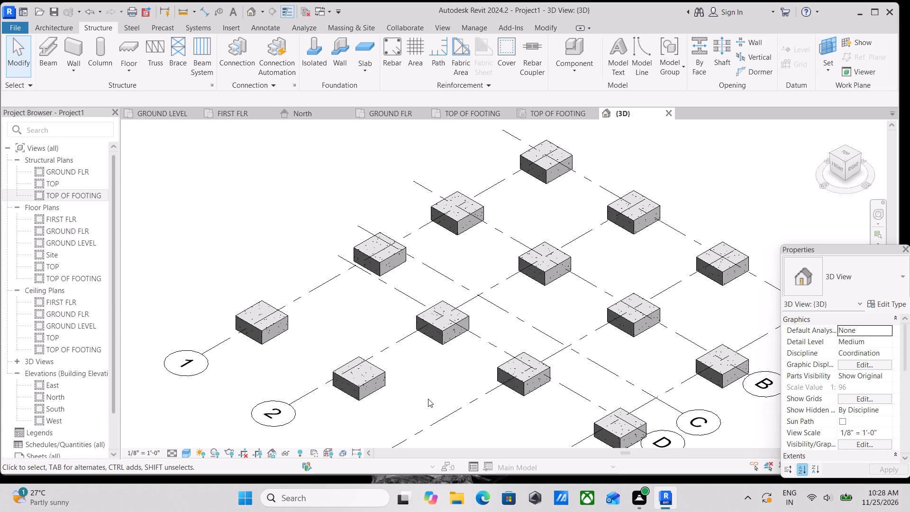
{"action": "scroll", "coordinate": [428, 399], "scroll_direction": "up", "scroll_amount": 2}
{"action": "scroll", "coordinate": [428, 399], "scroll_direction": "down", "scroll_amount": 2}
{"action": "scroll", "coordinate": [379, 411], "scroll_direction": "down", "scroll_amount": 2}
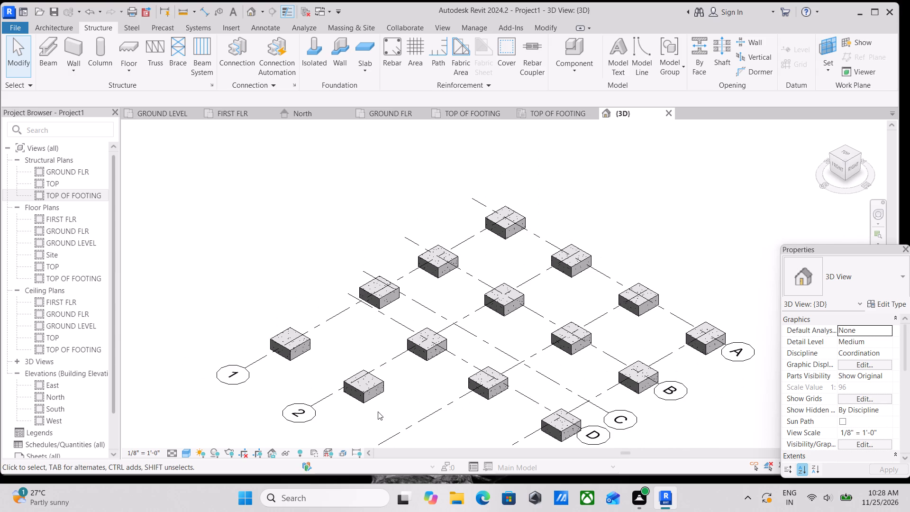
{"action": "scroll", "coordinate": [378, 411], "scroll_direction": "up", "scroll_amount": 3}
{"action": "scroll", "coordinate": [378, 411], "scroll_direction": "down", "scroll_amount": 4}
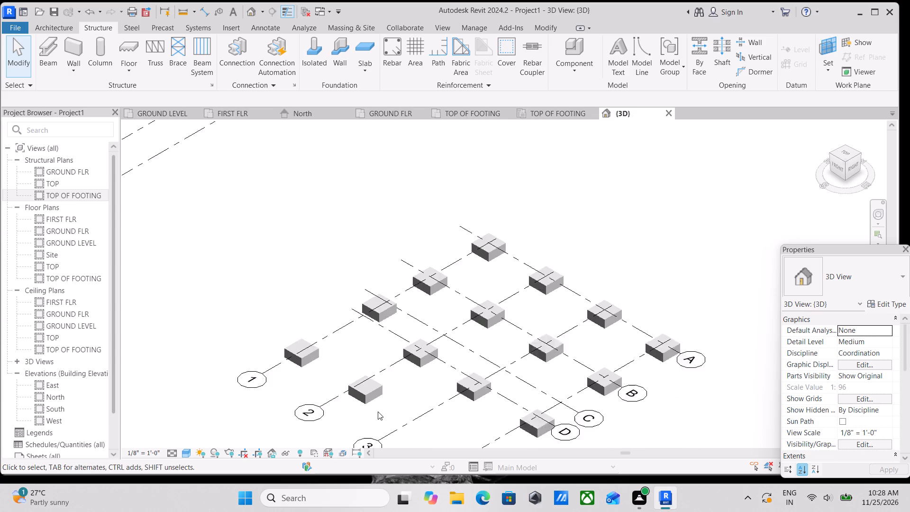
{"action": "scroll", "coordinate": [378, 411], "scroll_direction": "down", "scroll_amount": 1}
{"action": "scroll", "coordinate": [378, 411], "scroll_direction": "up", "scroll_amount": 1}
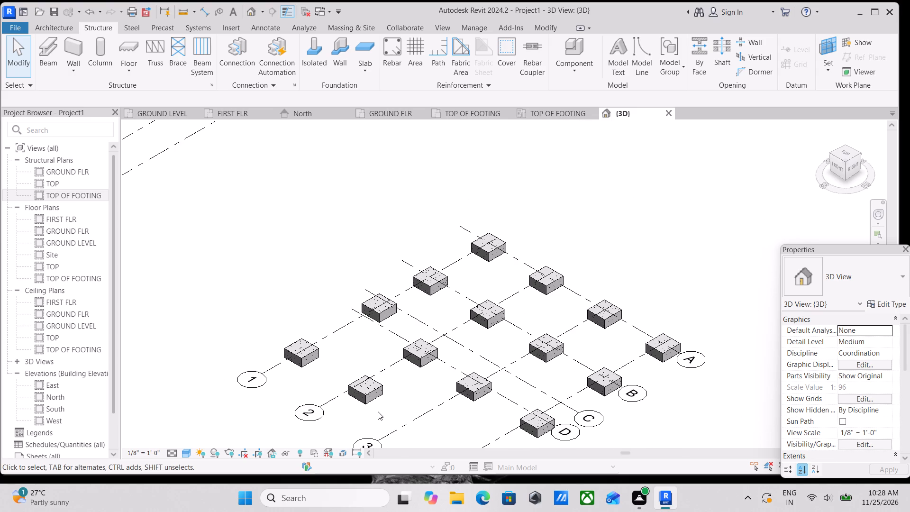
{"action": "scroll", "coordinate": [378, 411], "scroll_direction": "up", "scroll_amount": 1}
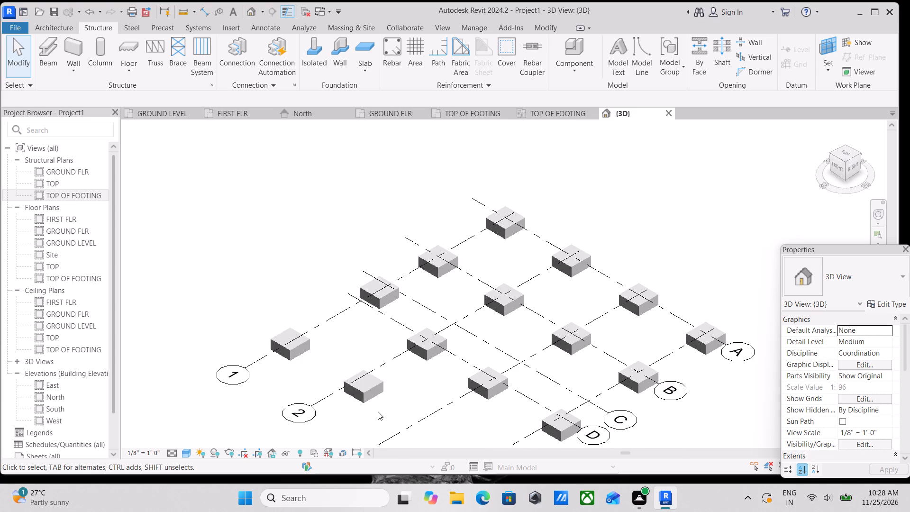
{"action": "scroll", "coordinate": [378, 411], "scroll_direction": "up", "scroll_amount": 1}
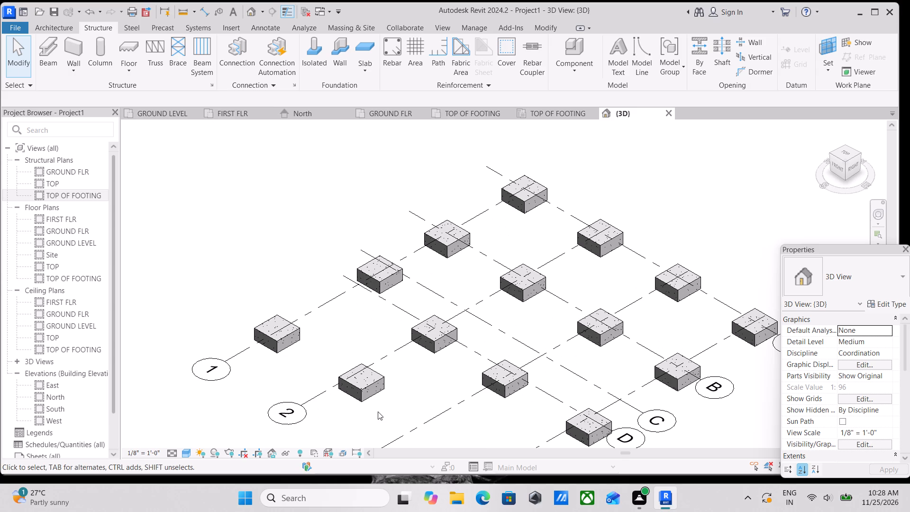
{"action": "scroll", "coordinate": [378, 411], "scroll_direction": "up", "scroll_amount": 2}
{"action": "scroll", "coordinate": [378, 411], "scroll_direction": "down", "scroll_amount": 9}
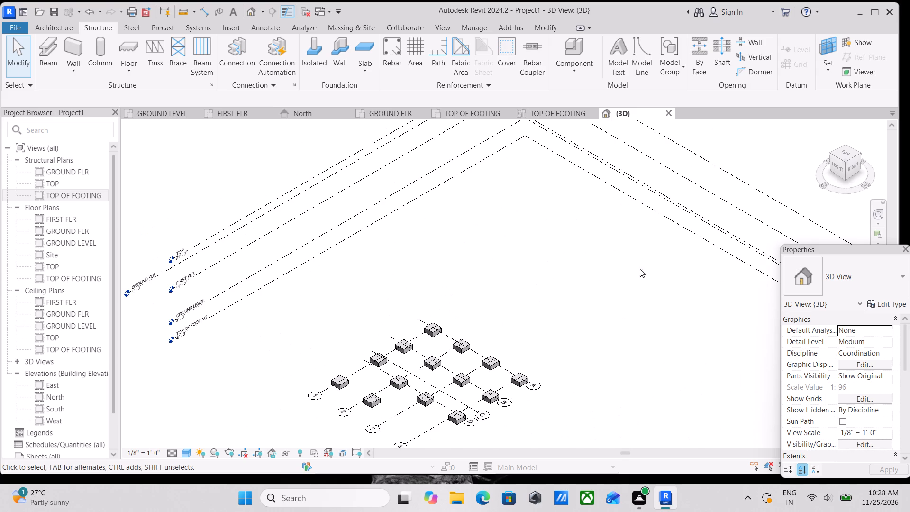
Orient the 3D view to Top and examine the footing positions relative to grids 1 to 4 and A to D.
{"action": "left_click", "coordinate": [843, 154]}
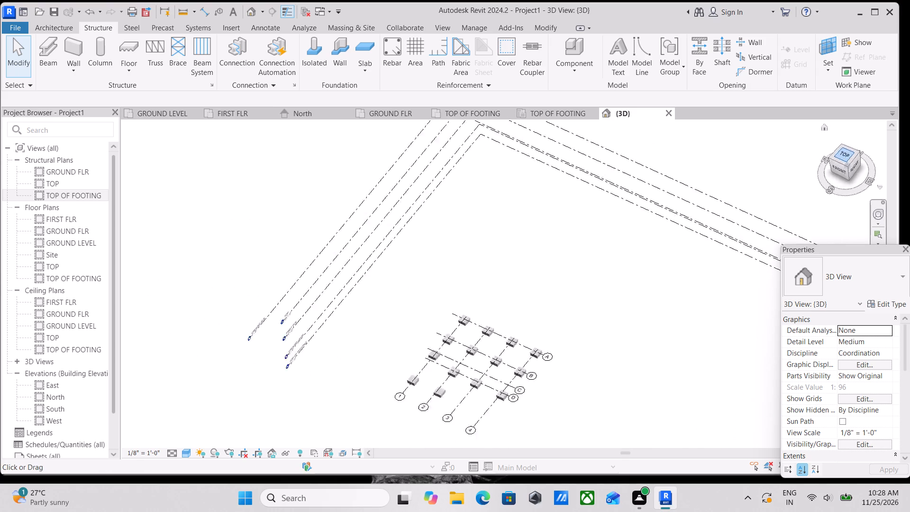
{"action": "scroll", "coordinate": [429, 372], "scroll_direction": "up", "scroll_amount": 3}
{"action": "scroll", "coordinate": [469, 365], "scroll_direction": "up", "scroll_amount": 7}
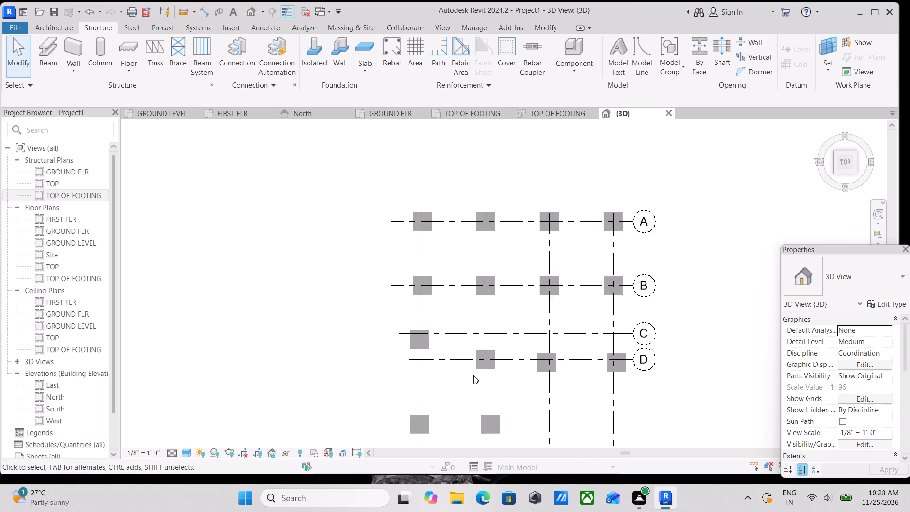
{"action": "scroll", "coordinate": [473, 375], "scroll_direction": "up", "scroll_amount": 1}
{"action": "middle_click_drag", "start_coordinate": [473, 375], "coordinate": [472, 400]}
{"action": "middle_click_drag", "start_coordinate": [447, 358], "coordinate": [464, 392]}
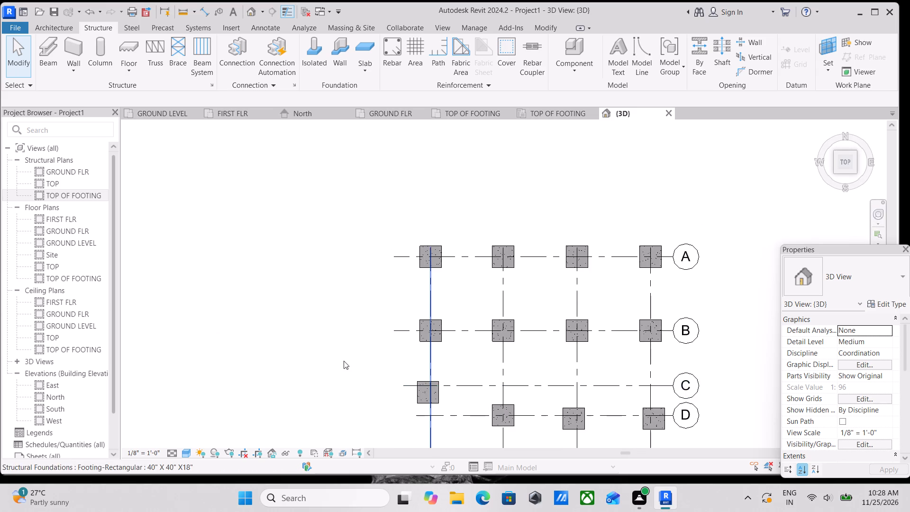
{"action": "scroll", "coordinate": [249, 368], "scroll_direction": "down", "scroll_amount": 1}
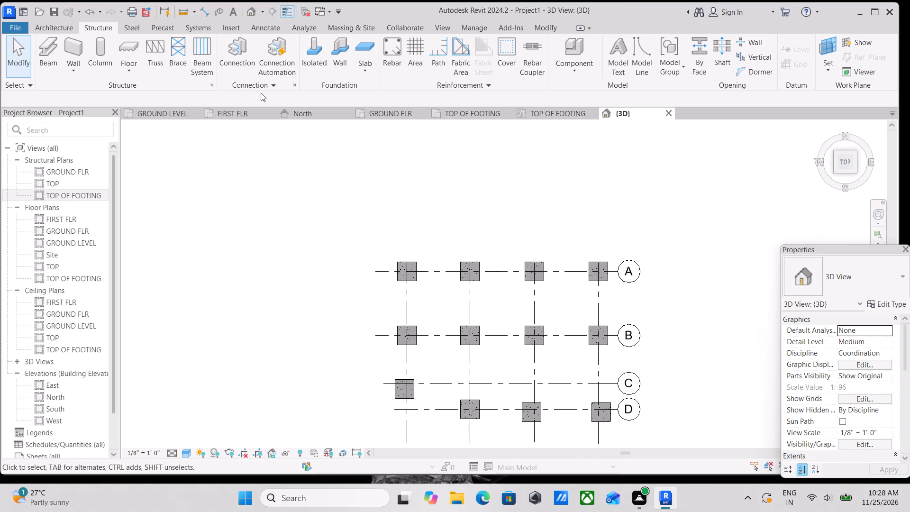
{"action": "scroll", "coordinate": [300, 100], "scroll_direction": "down", "scroll_amount": 4}
{"action": "scroll", "coordinate": [539, 204], "scroll_direction": "down", "scroll_amount": 2}
{"action": "scroll", "coordinate": [440, 210], "scroll_direction": "up", "scroll_amount": 2}
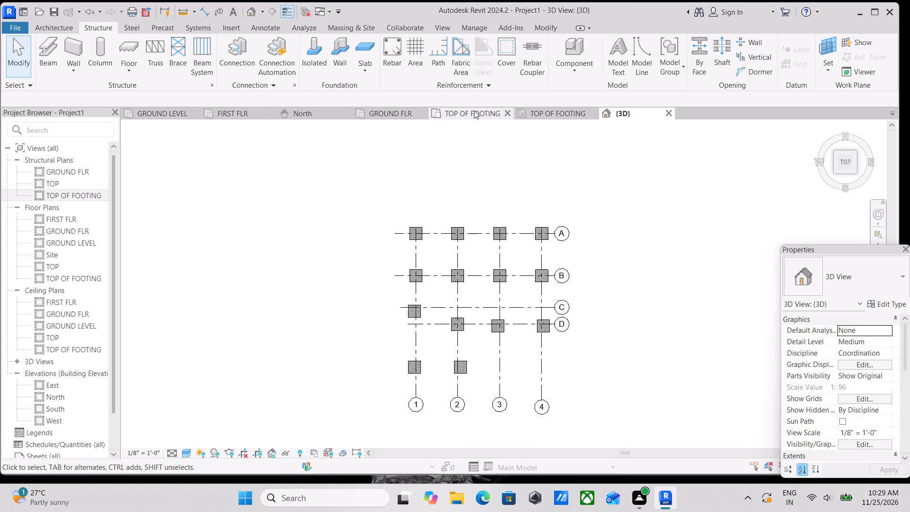
Return to the TOP OF FOOTING structural plan and review the footings over the plan image.
{"action": "left_click", "coordinate": [541, 113]}
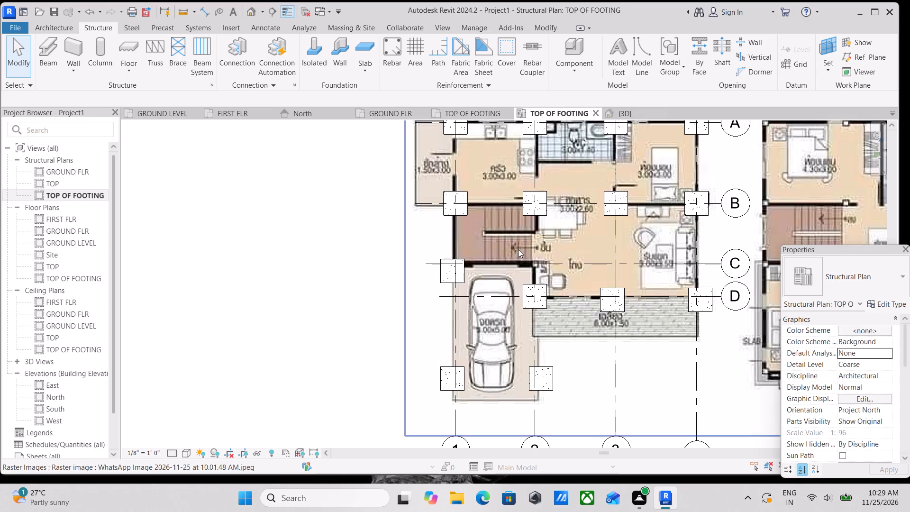
{"action": "middle_click_drag", "start_coordinate": [518, 249], "coordinate": [503, 194]}
{"action": "middle_click_drag", "start_coordinate": [437, 222], "coordinate": [446, 305]}
{"action": "middle_click_drag", "start_coordinate": [484, 231], "coordinate": [478, 278]}
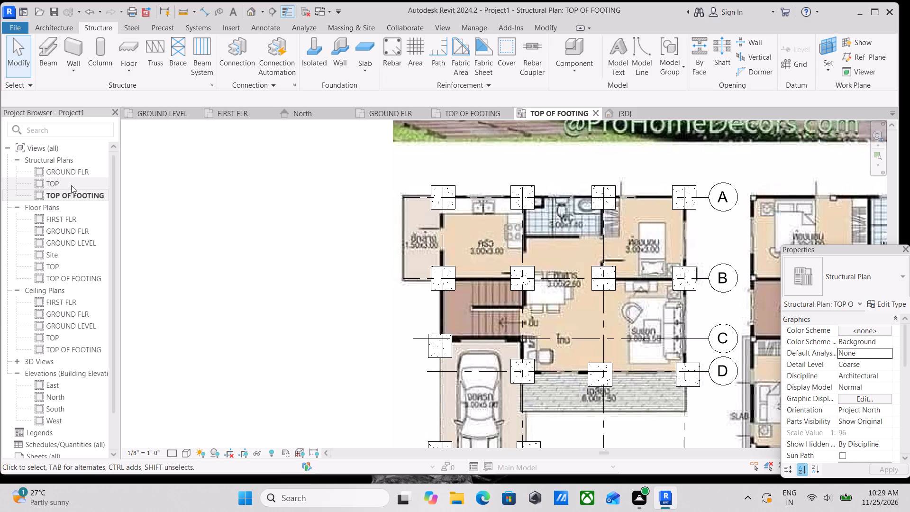
{"action": "scroll", "coordinate": [63, 205], "scroll_direction": "down", "scroll_amount": 1}
{"action": "scroll", "coordinate": [63, 158], "scroll_direction": "up", "scroll_amount": 2}
In the GROUND LEVEL floor plan, extend the upper ends of grids 1 to 4 farther past grid A, aligned with one another.
{"action": "double_click", "coordinate": [80, 241]}
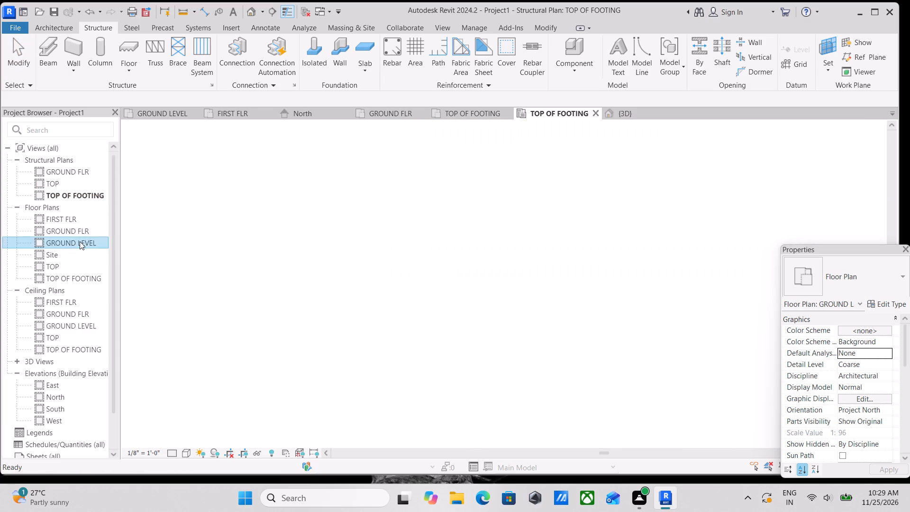
{"action": "scroll", "coordinate": [245, 339], "scroll_direction": "up", "scroll_amount": 2}
{"action": "scroll", "coordinate": [359, 360], "scroll_direction": "up", "scroll_amount": 2}
{"action": "middle_click_drag", "start_coordinate": [363, 357], "coordinate": [511, 350]}
{"action": "scroll", "coordinate": [419, 325], "scroll_direction": "up", "scroll_amount": 4}
{"action": "left_click", "coordinate": [407, 320]}
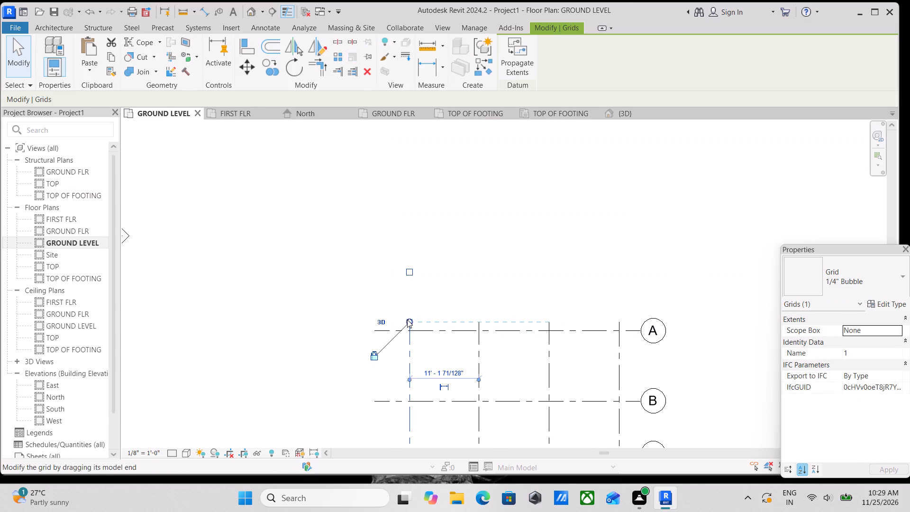
{"action": "left_click_drag", "start_coordinate": [407, 320], "coordinate": [405, 278]}
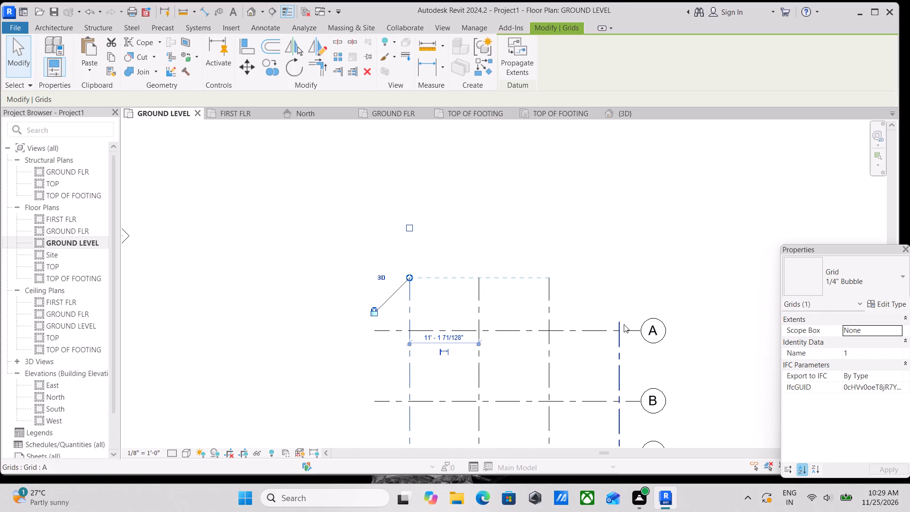
{"action": "left_click", "coordinate": [616, 324]}
{"action": "left_click_drag", "start_coordinate": [620, 320], "coordinate": [617, 282]}
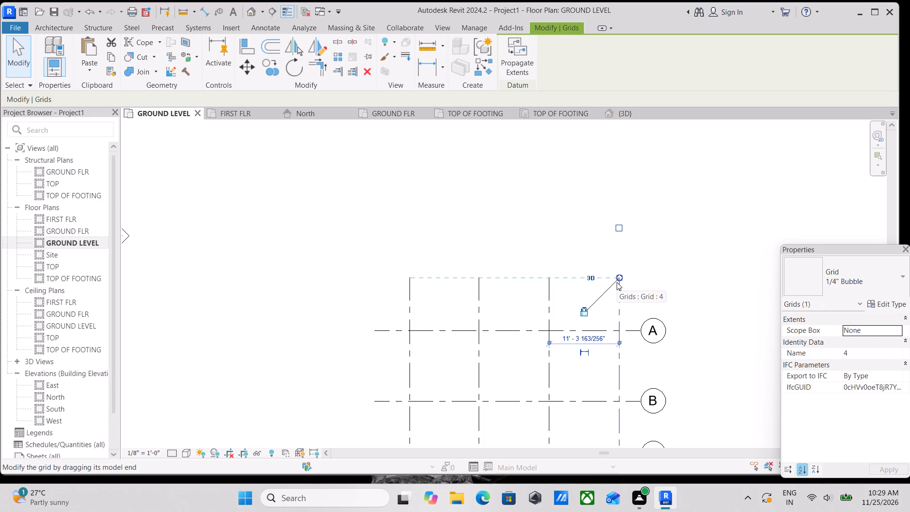
{"action": "scroll", "coordinate": [403, 274], "scroll_direction": "down", "scroll_amount": 2}
{"action": "middle_click_drag", "start_coordinate": [403, 274], "coordinate": [410, 278]}
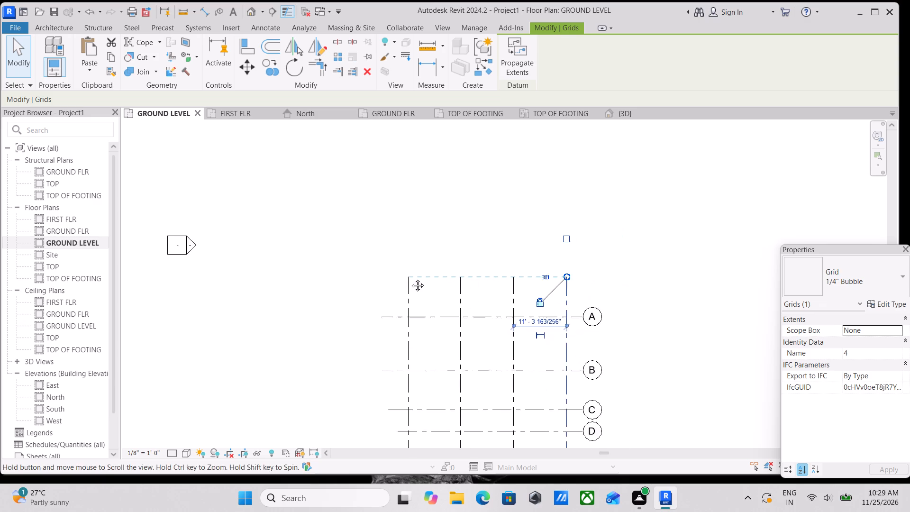
{"action": "middle_click_drag", "start_coordinate": [410, 278], "coordinate": [450, 286]}
{"action": "key", "text": "Escape"}
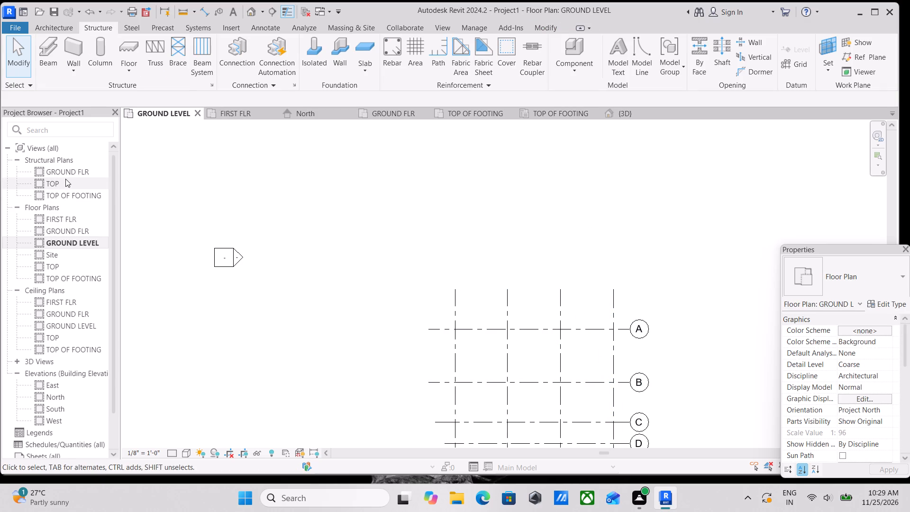
Open the GROUND FLR structural plan and examine its column grids.
{"action": "left_click", "coordinate": [13, 144]}
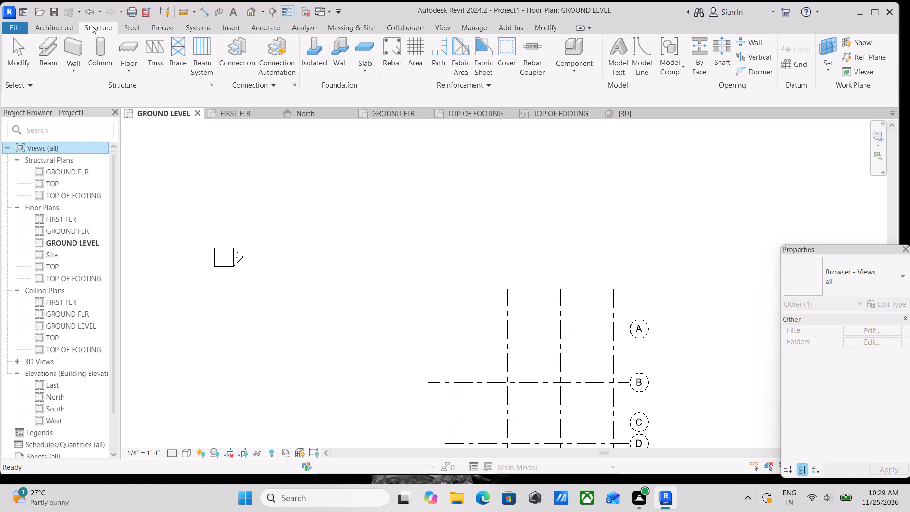
{"action": "scroll", "coordinate": [506, 330], "scroll_direction": "up", "scroll_amount": 2}
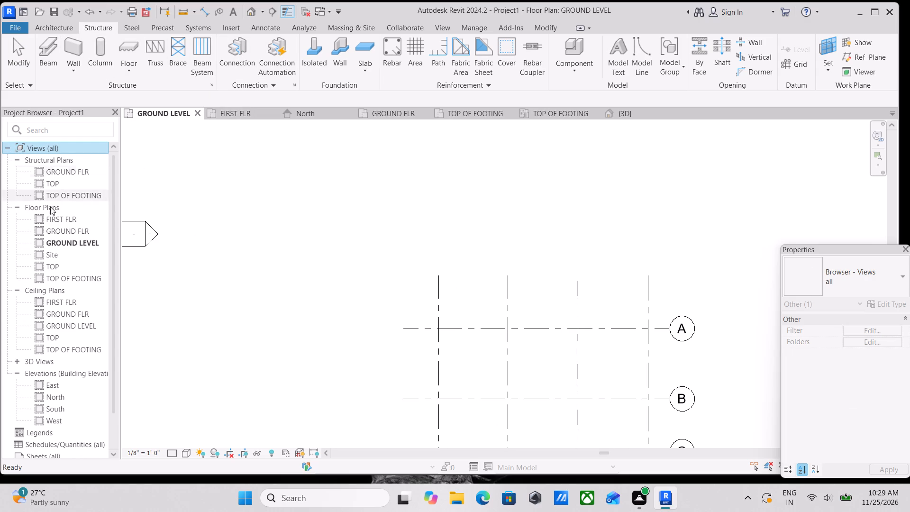
{"action": "left_click", "coordinate": [48, 231]}
{"action": "left_click", "coordinate": [52, 240]}
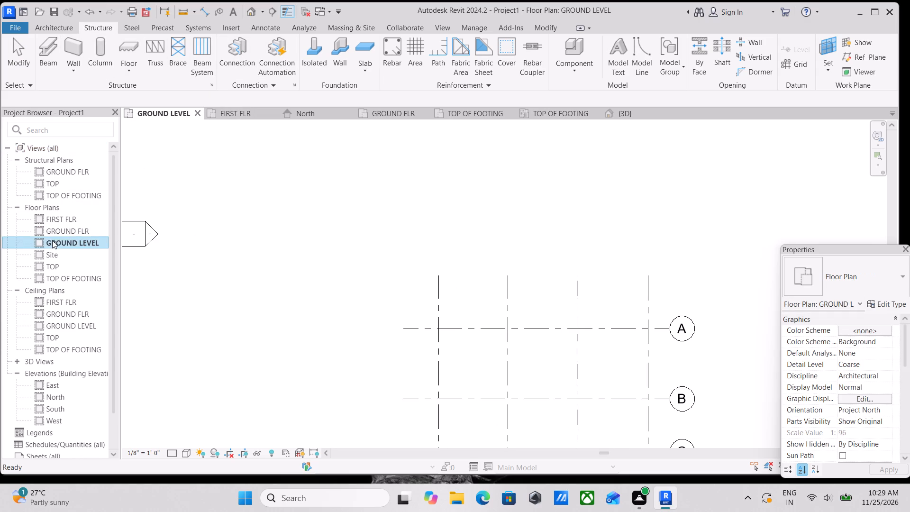
{"action": "left_click", "coordinate": [56, 229]}
{"action": "left_click", "coordinate": [53, 218]}
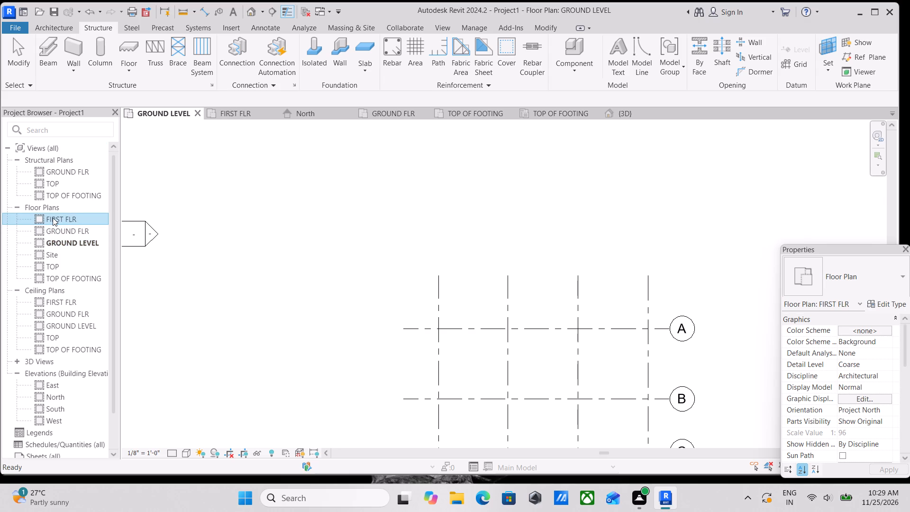
{"action": "double_click", "coordinate": [66, 169]}
{"action": "scroll", "coordinate": [509, 311], "scroll_direction": "down", "scroll_amount": 1}
{"action": "middle_click_drag", "start_coordinate": [509, 311], "coordinate": [449, 276]}
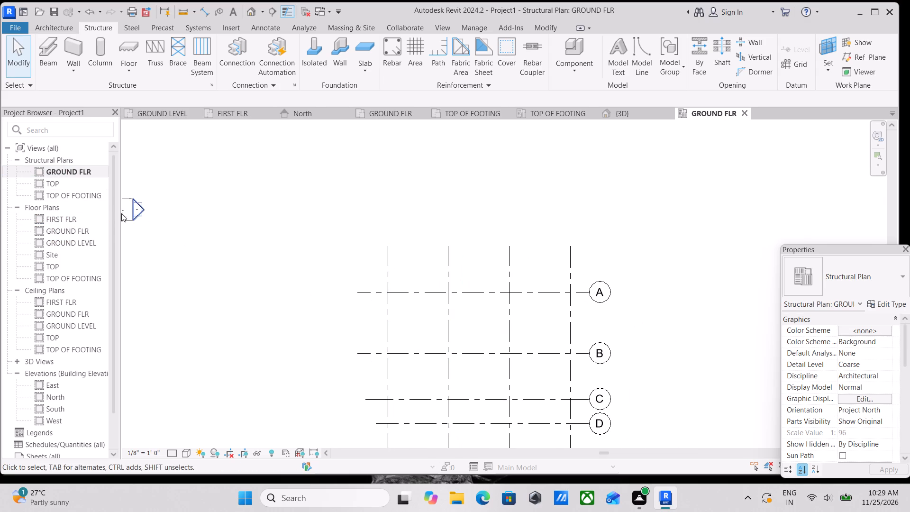
Return to the TOP OF FOOTING structural plan and review the footings against the grids and plan image.
{"action": "left_click", "coordinate": [74, 193]}
{"action": "left_click", "coordinate": [74, 193]}
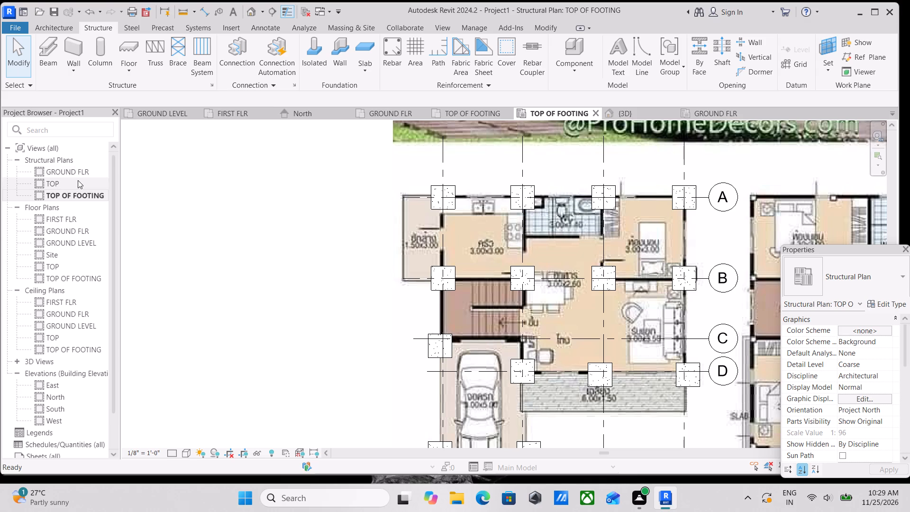
{"action": "scroll", "coordinate": [31, 284], "scroll_direction": "down", "scroll_amount": 1}
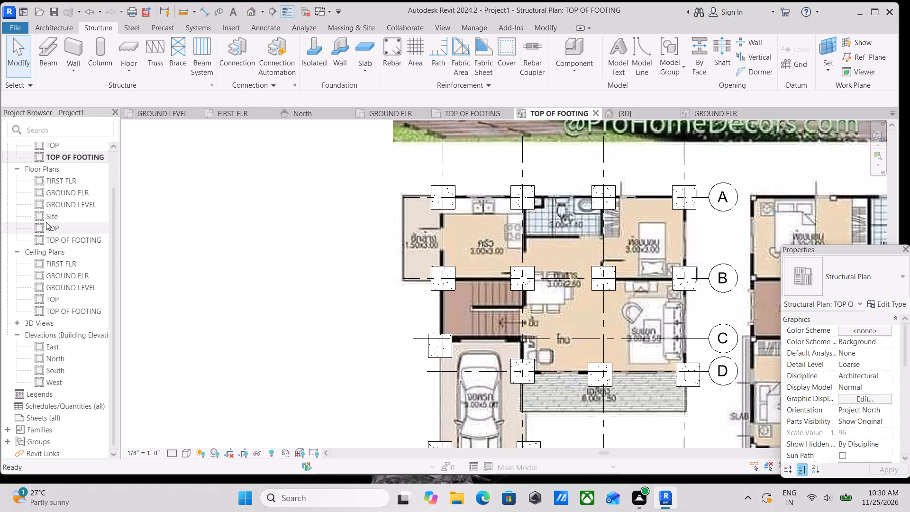
{"action": "scroll", "coordinate": [59, 237], "scroll_direction": "up", "scroll_amount": 2}
{"action": "scroll", "coordinate": [59, 275], "scroll_direction": "up", "scroll_amount": 2}
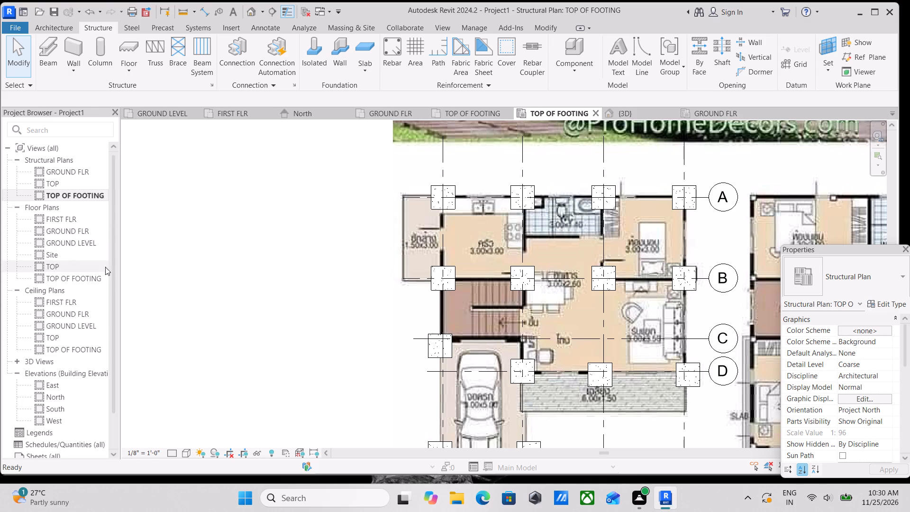
{"action": "scroll", "coordinate": [589, 297], "scroll_direction": "up", "scroll_amount": 2}
{"action": "middle_click_drag", "start_coordinate": [589, 297], "coordinate": [583, 347]}
{"action": "middle_click_drag", "start_coordinate": [400, 258], "coordinate": [415, 303]}
{"action": "middle_click_drag", "start_coordinate": [405, 279], "coordinate": [414, 297]}
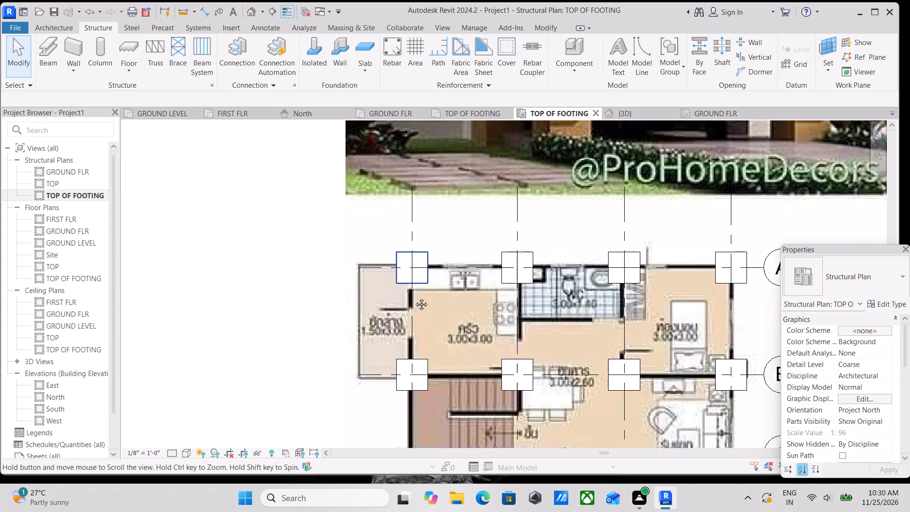
{"action": "middle_click_drag", "start_coordinate": [414, 297], "coordinate": [414, 306]}
{"action": "middle_click_drag", "start_coordinate": [405, 303], "coordinate": [373, 295]}
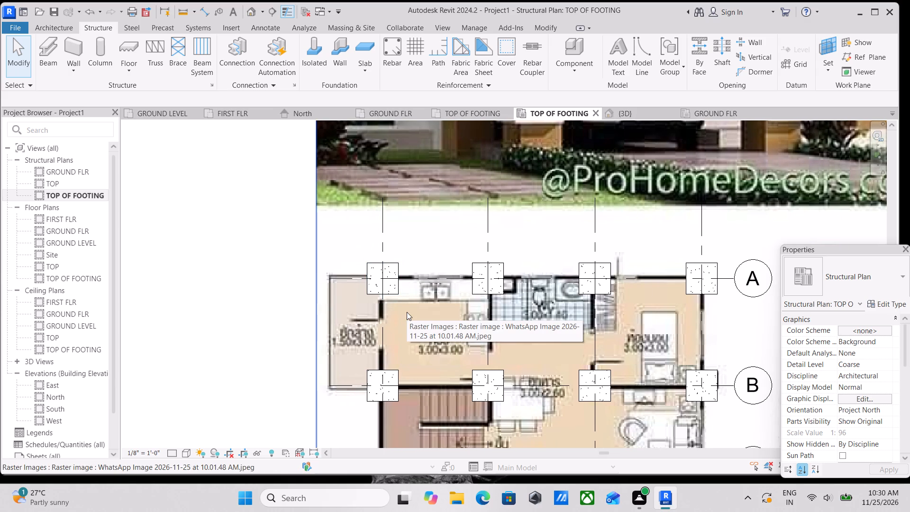
{"action": "scroll", "coordinate": [423, 294], "scroll_direction": "down", "scroll_amount": 2}
{"action": "scroll", "coordinate": [414, 296], "scroll_direction": "up", "scroll_amount": 1}
{"action": "middle_click_drag", "start_coordinate": [408, 294], "coordinate": [411, 310]}
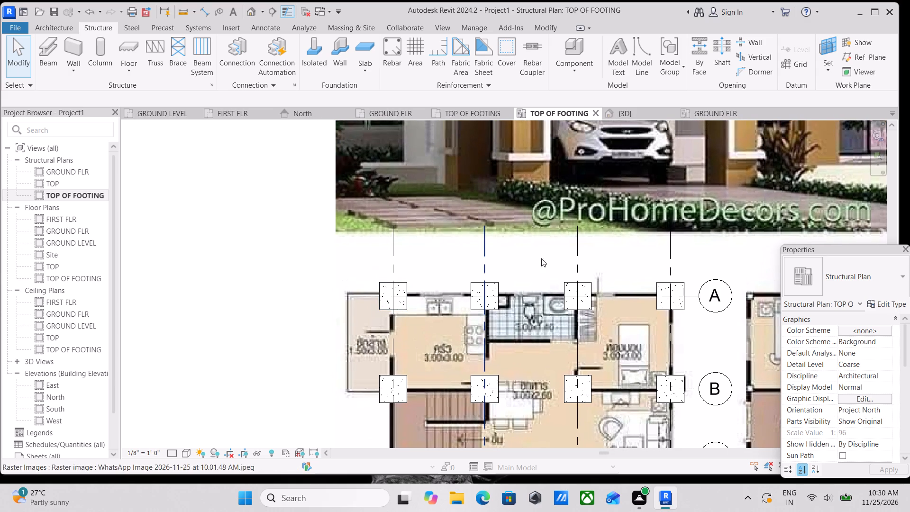
{"action": "scroll", "coordinate": [461, 324], "scroll_direction": "down", "scroll_amount": 1}
{"action": "middle_click_drag", "start_coordinate": [461, 324], "coordinate": [469, 237]}
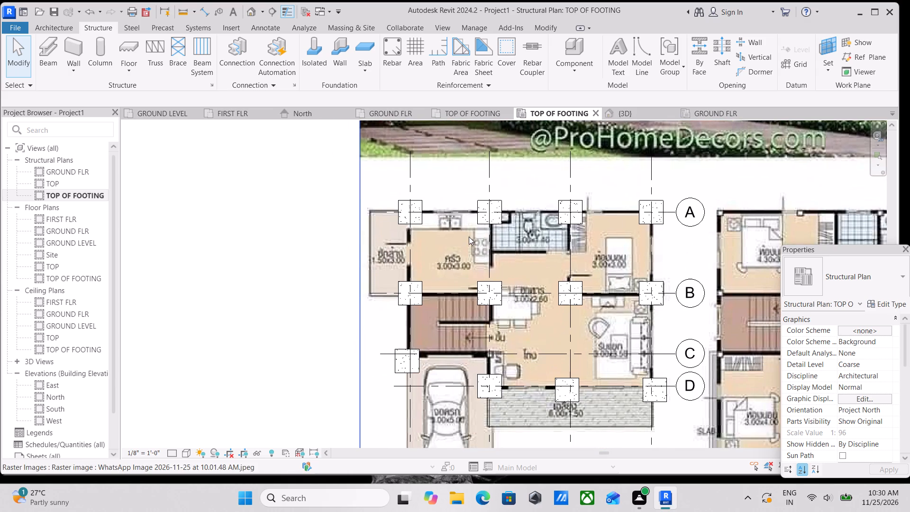
{"action": "scroll", "coordinate": [488, 245], "scroll_direction": "up", "scroll_amount": 2}
{"action": "middle_click_drag", "start_coordinate": [566, 263], "coordinate": [497, 268]}
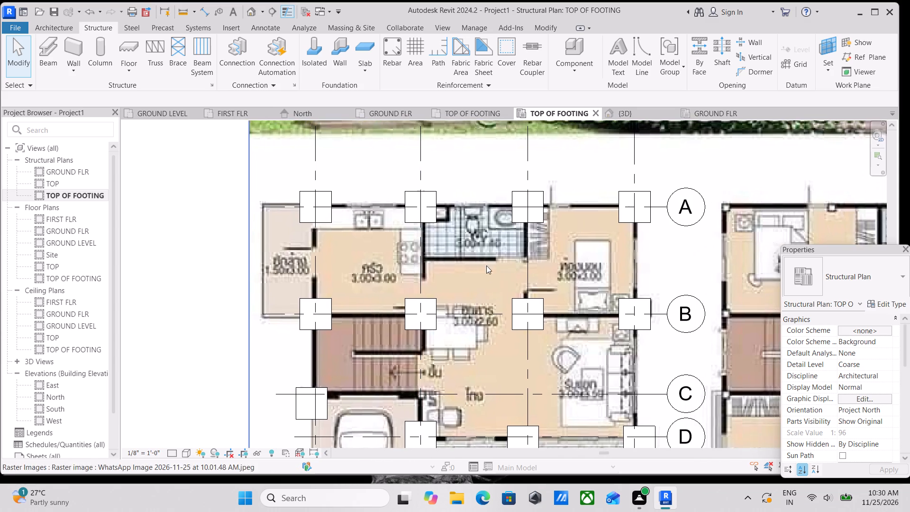
Examine the footings along grid A up close in the TOP OF FOOTING structural plan.
{"action": "scroll", "coordinate": [364, 207], "scroll_direction": "up", "scroll_amount": 3}
{"action": "middle_click_drag", "start_coordinate": [250, 186], "coordinate": [255, 288]}
{"action": "scroll", "coordinate": [337, 352], "scroll_direction": "up", "scroll_amount": 3}
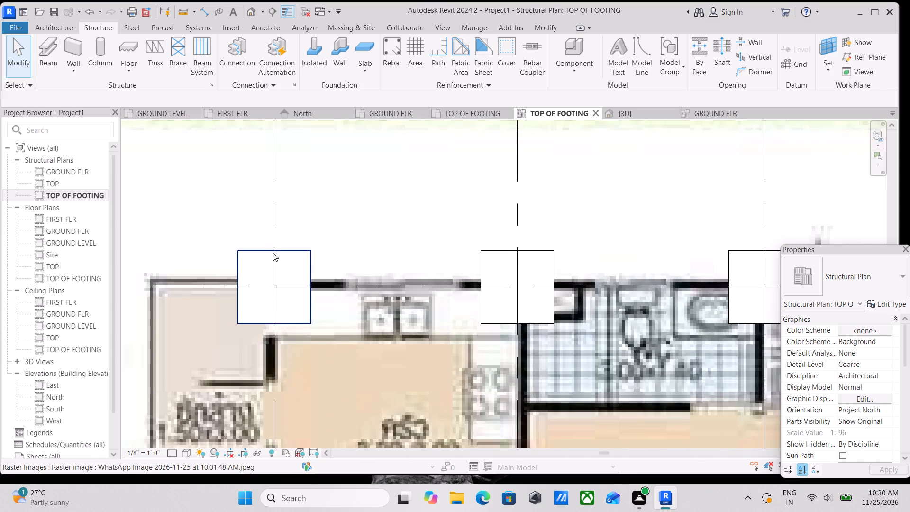
{"action": "scroll", "coordinate": [273, 253], "scroll_direction": "up", "scroll_amount": 1}
{"action": "middle_click_drag", "start_coordinate": [279, 249], "coordinate": [298, 240]}
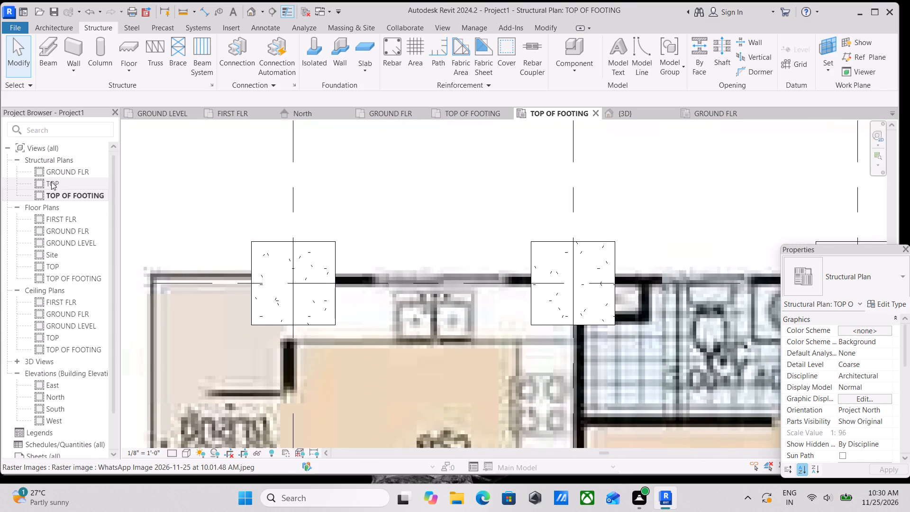
{"action": "scroll", "coordinate": [56, 247], "scroll_direction": "down", "scroll_amount": 1}
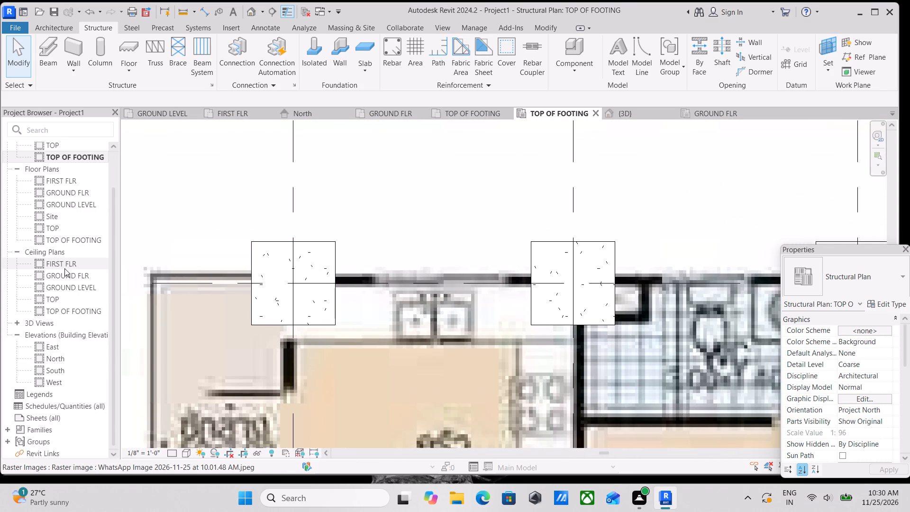
{"action": "scroll", "coordinate": [67, 277], "scroll_direction": "down", "scroll_amount": 2}
{"action": "scroll", "coordinate": [54, 339], "scroll_direction": "down", "scroll_amount": 2}
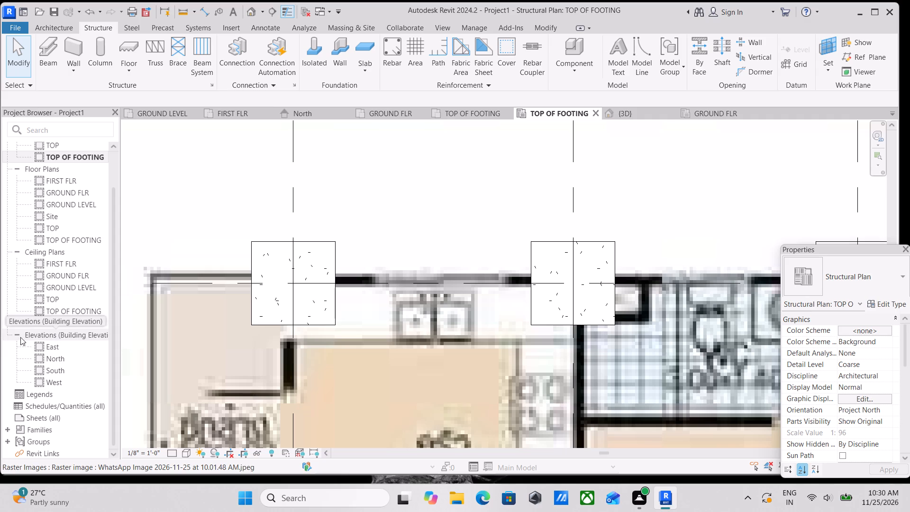
{"action": "scroll", "coordinate": [51, 349], "scroll_direction": "down", "scroll_amount": 1}
{"action": "scroll", "coordinate": [85, 337], "scroll_direction": "up", "scroll_amount": 2}
{"action": "scroll", "coordinate": [221, 223], "scroll_direction": "up", "scroll_amount": 3}
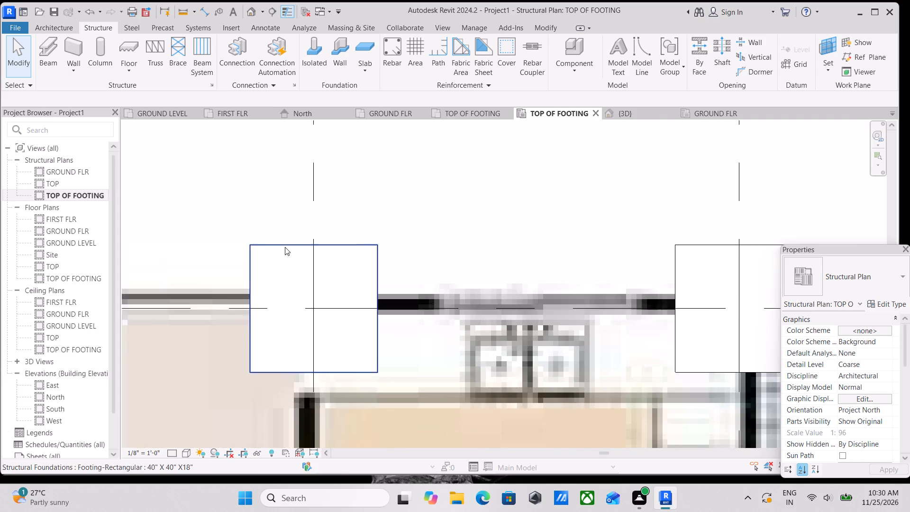
{"action": "scroll", "coordinate": [297, 254], "scroll_direction": "down", "scroll_amount": 13}
{"action": "middle_click_drag", "start_coordinate": [319, 271], "coordinate": [336, 295]}
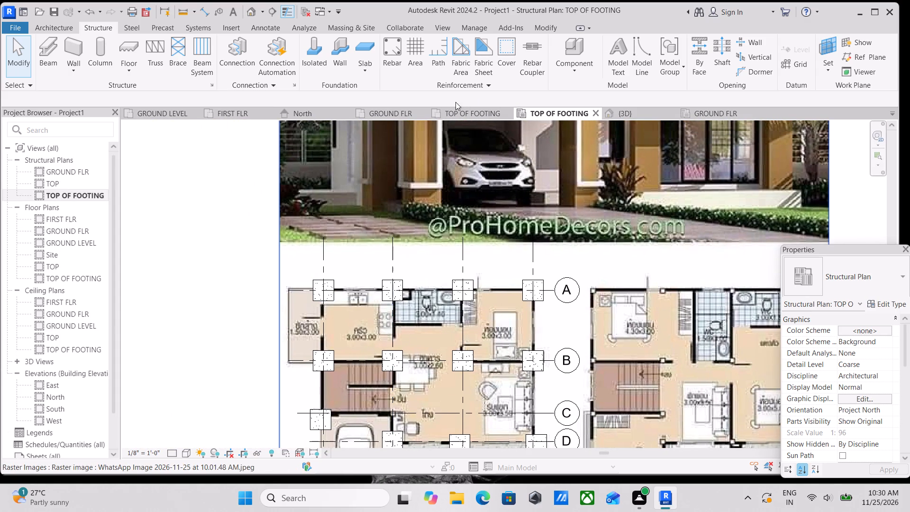
Compare the GROUND FLR structural plan with the GROUND FLR floor plan, checking the grids and plan image.
{"action": "left_click", "coordinate": [684, 113]}
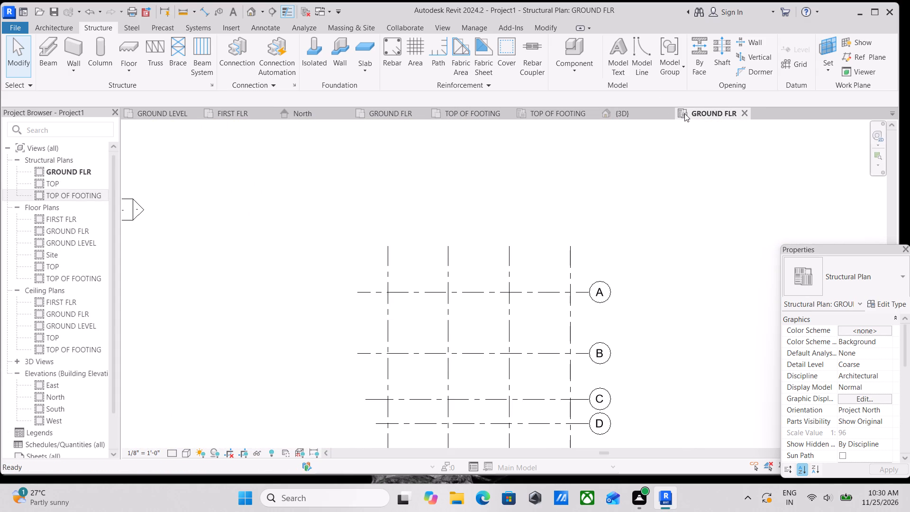
{"action": "scroll", "coordinate": [341, 338], "scroll_direction": "up", "scroll_amount": 3}
{"action": "scroll", "coordinate": [372, 296], "scroll_direction": "up", "scroll_amount": 2}
{"action": "scroll", "coordinate": [376, 291], "scroll_direction": "down", "scroll_amount": 2}
{"action": "middle_click_drag", "start_coordinate": [376, 291], "coordinate": [375, 338]}
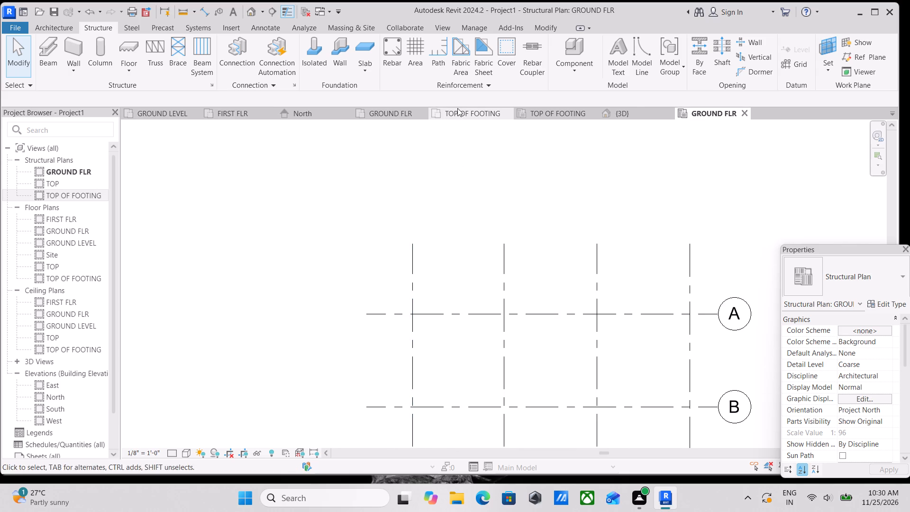
{"action": "left_click", "coordinate": [457, 108]}
{"action": "left_click", "coordinate": [359, 113]}
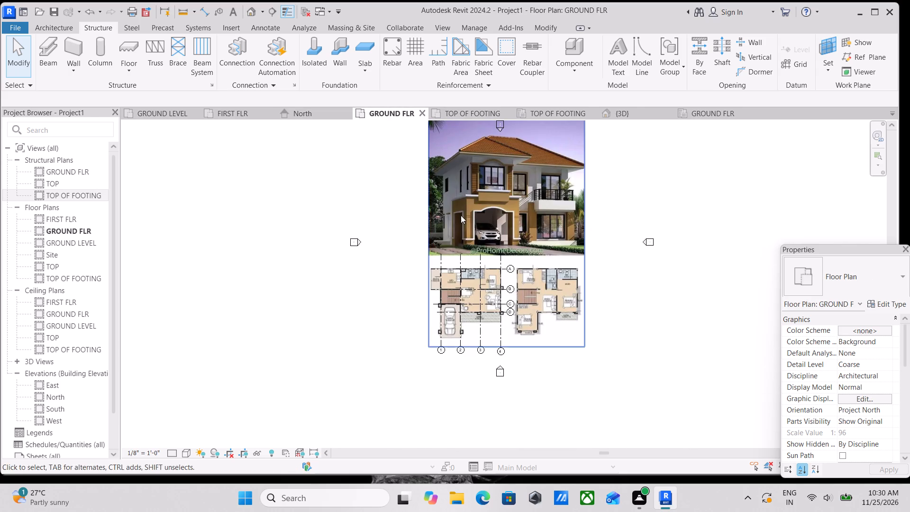
{"action": "middle_click_drag", "start_coordinate": [500, 240], "coordinate": [482, 279]}
{"action": "scroll", "coordinate": [552, 303], "scroll_direction": "up", "scroll_amount": 5}
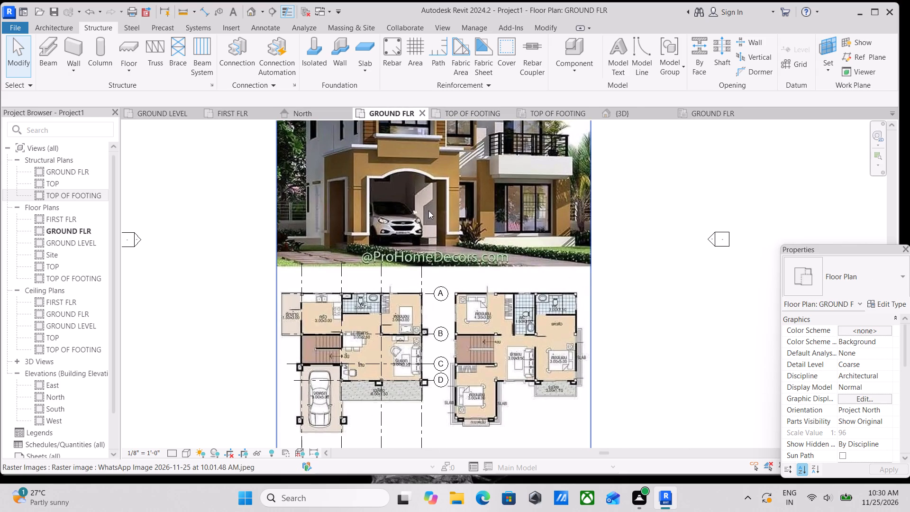
Return to the GROUND LEVEL floor plan and review its grids and the project's list of structural plans.
{"action": "double_click", "coordinate": [70, 241]}
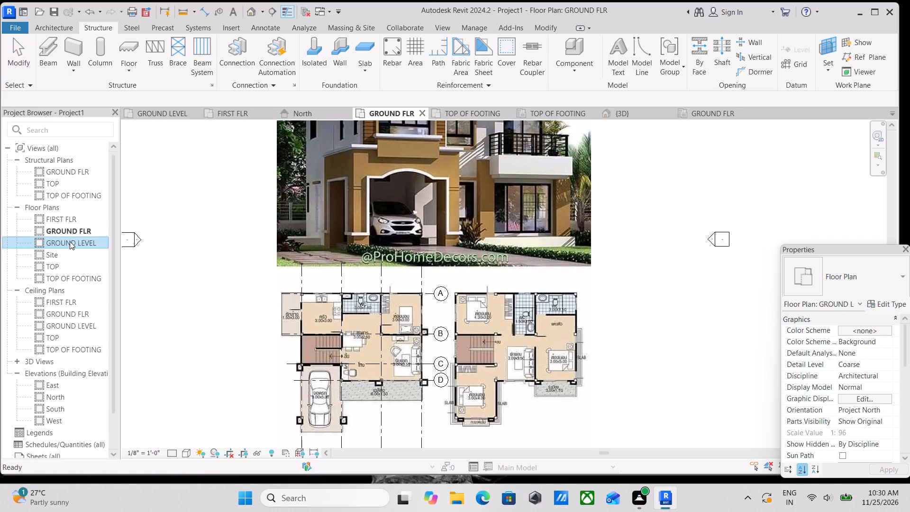
{"action": "scroll", "coordinate": [355, 320], "scroll_direction": "down", "scroll_amount": 2}
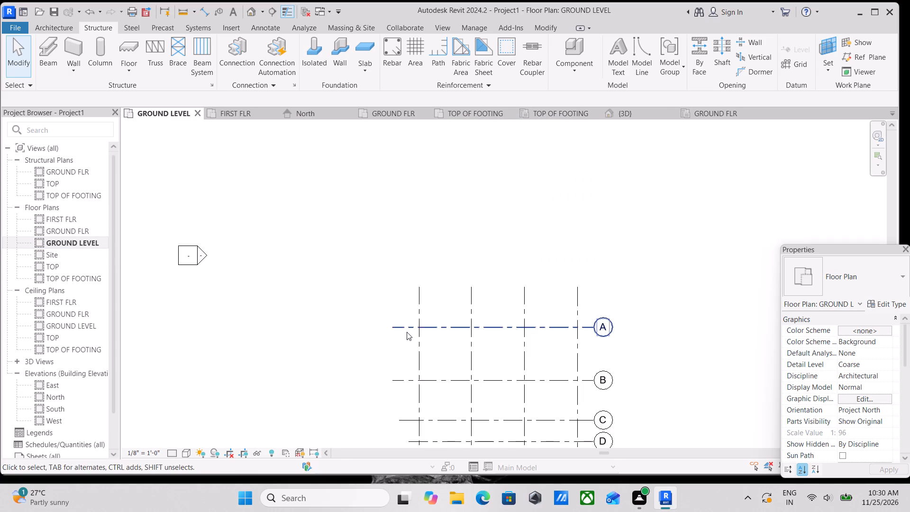
{"action": "middle_click_drag", "start_coordinate": [407, 332], "coordinate": [342, 277]}
{"action": "scroll", "coordinate": [68, 254], "scroll_direction": "up", "scroll_amount": 3}
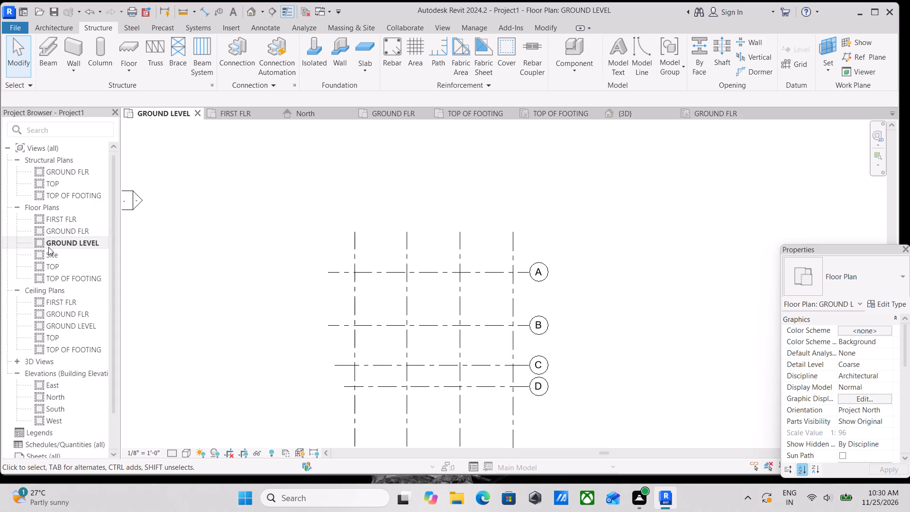
{"action": "scroll", "coordinate": [48, 247], "scroll_direction": "up", "scroll_amount": 2}
{"action": "scroll", "coordinate": [375, 291], "scroll_direction": "up", "scroll_amount": 1}
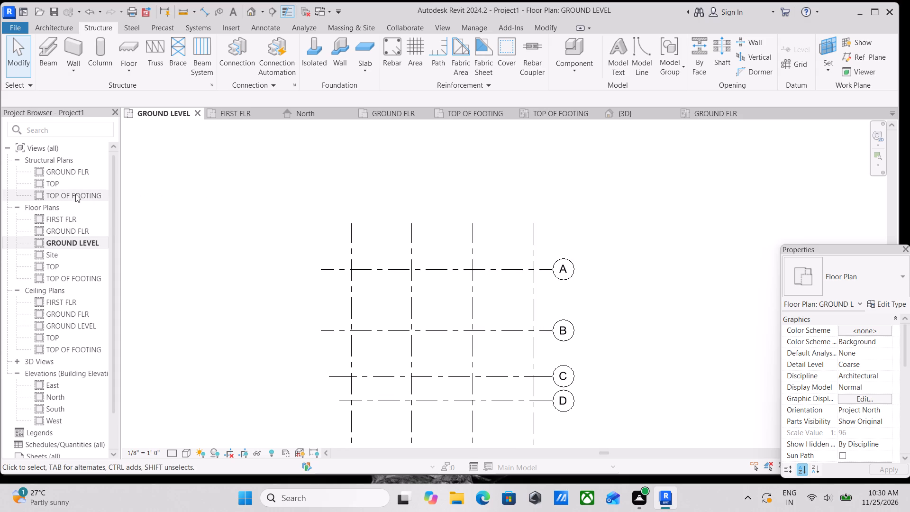
{"action": "scroll", "coordinate": [75, 194], "scroll_direction": "up", "scroll_amount": 1}
{"action": "left_click", "coordinate": [17, 160]}
{"action": "left_click", "coordinate": [16, 160]}
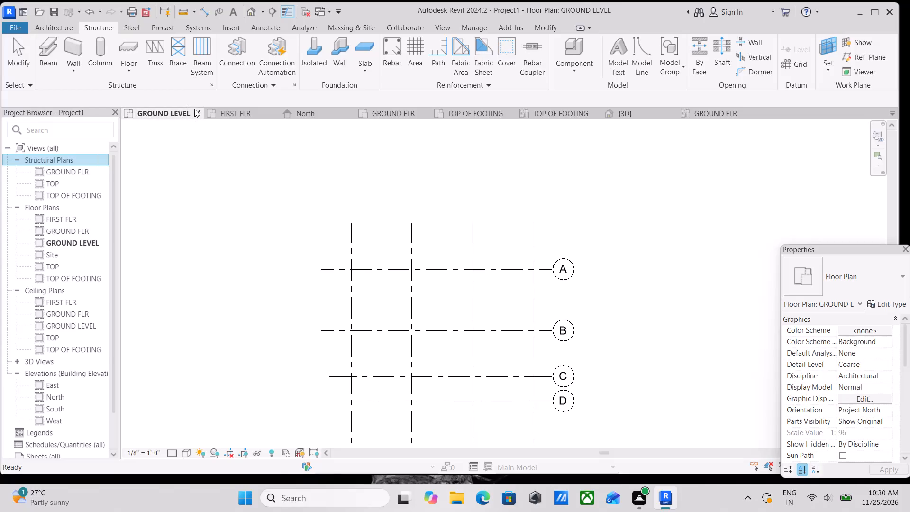
Create a new structural plan view for the GROUND LEVEL level, without duplicating existing views.
{"action": "scroll", "coordinate": [66, 148], "scroll_direction": "up", "scroll_amount": 2}
{"action": "left_click", "coordinate": [264, 27]}
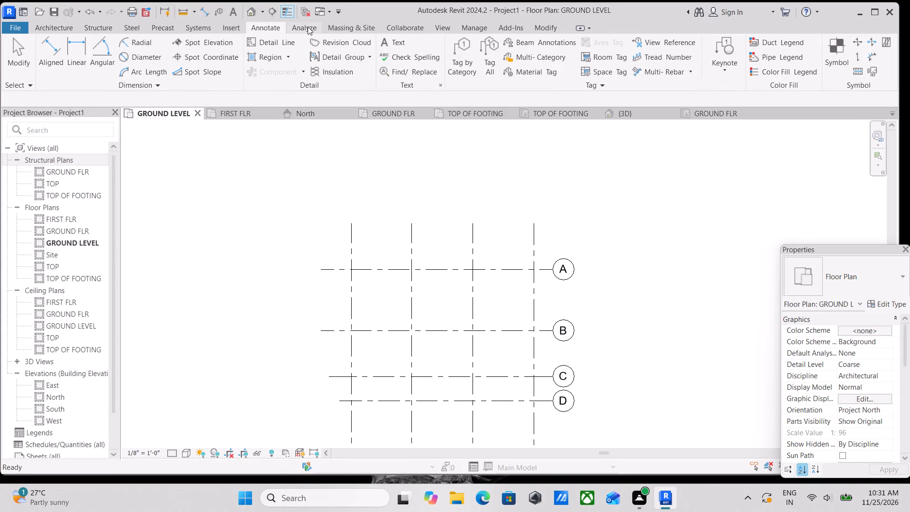
{"action": "left_click", "coordinate": [308, 27]}
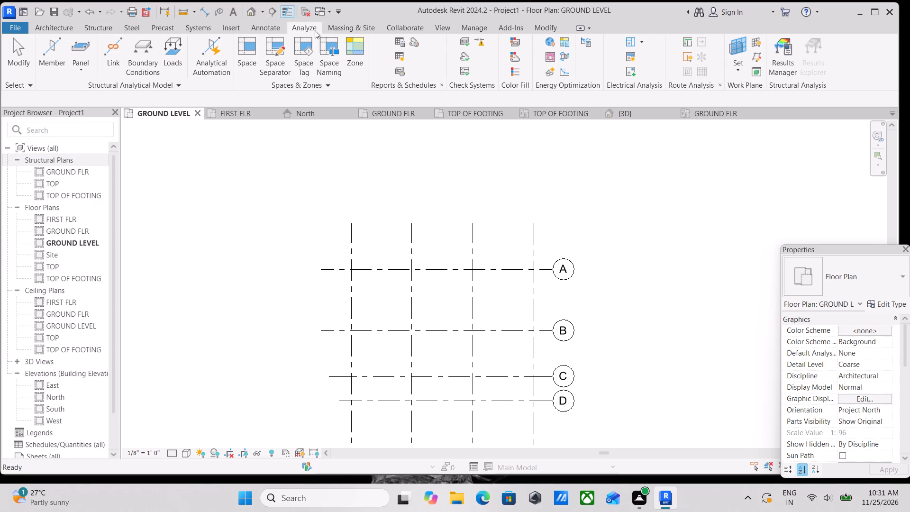
{"action": "left_click", "coordinate": [353, 24]}
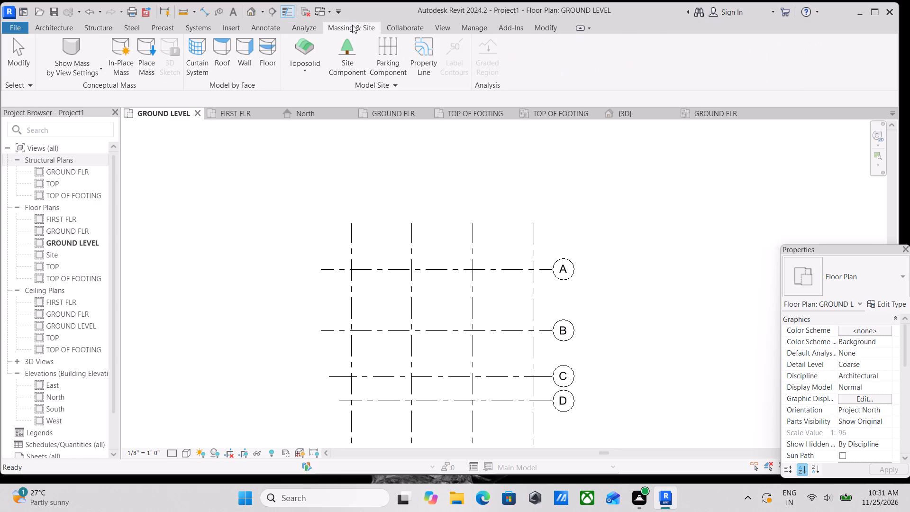
{"action": "left_click", "coordinate": [394, 27]}
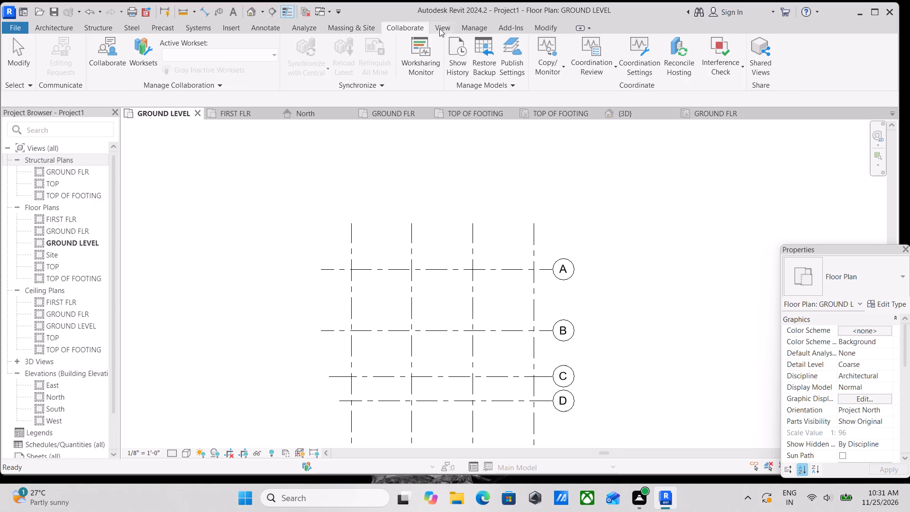
{"action": "left_click", "coordinate": [447, 30]}
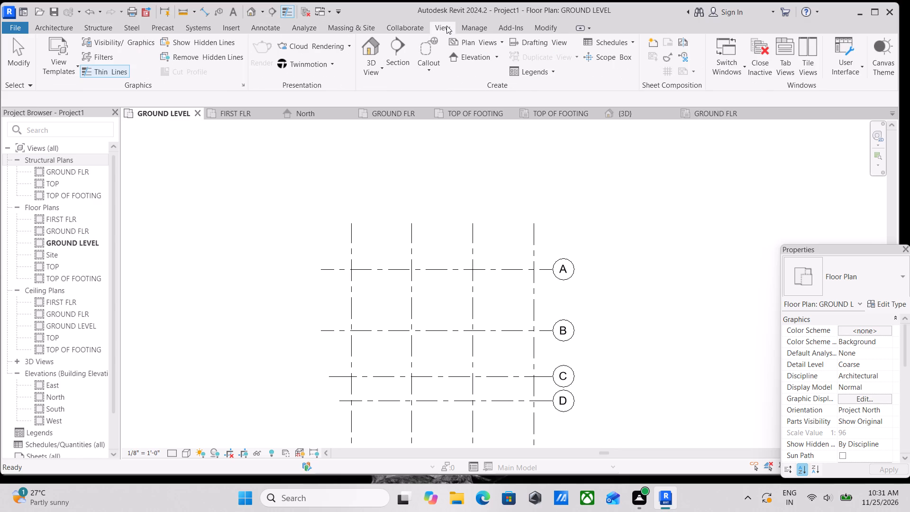
{"action": "left_click", "coordinate": [497, 42]}
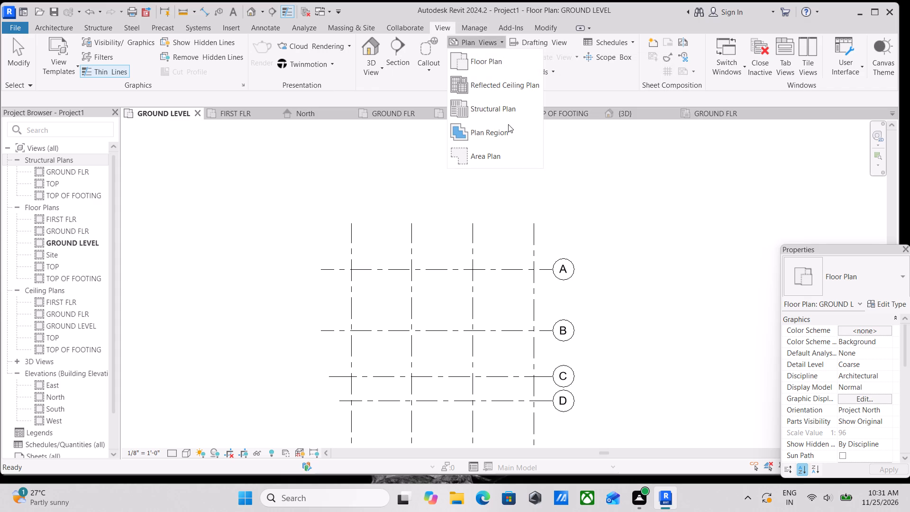
{"action": "left_click", "coordinate": [514, 106]}
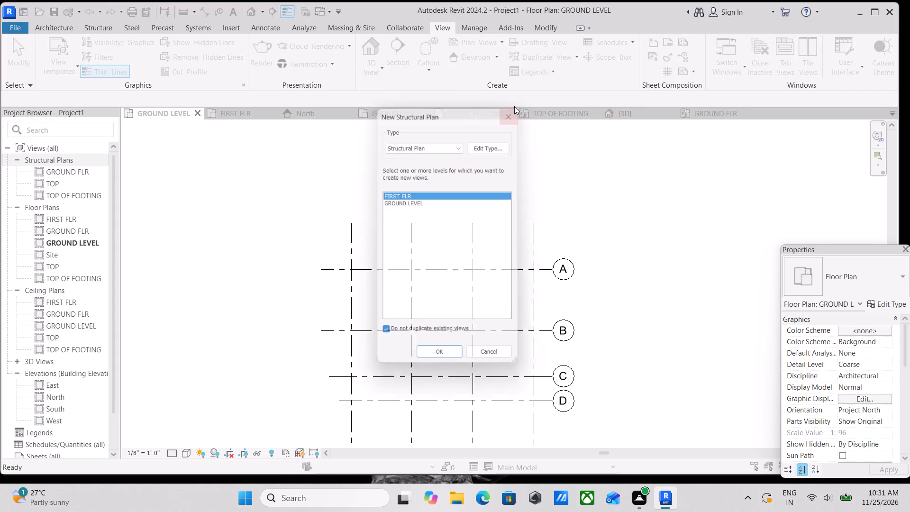
{"action": "scroll", "coordinate": [407, 210], "scroll_direction": "down", "scroll_amount": 1}
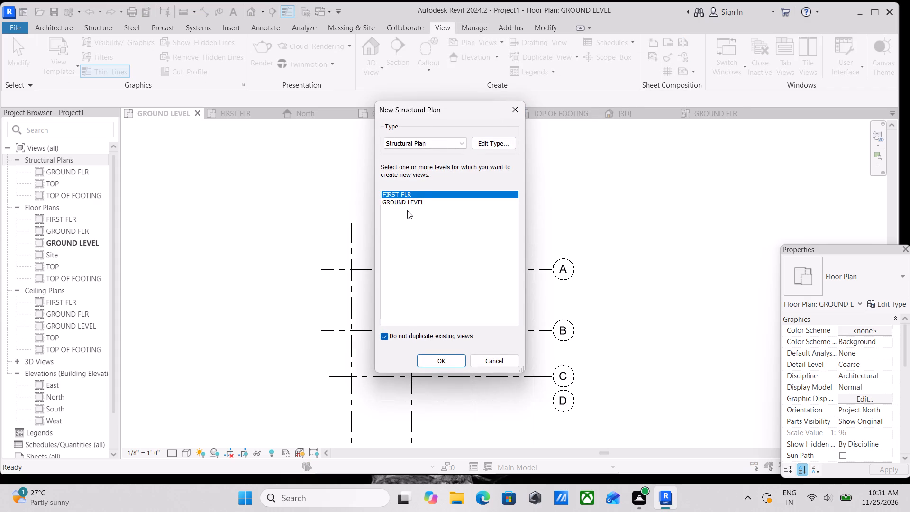
{"action": "left_click", "coordinate": [411, 199]}
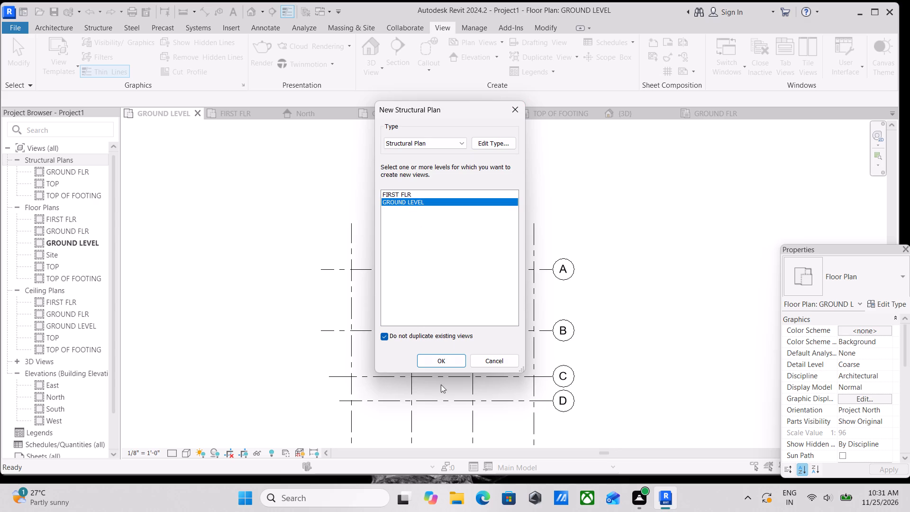
{"action": "left_click", "coordinate": [440, 362]}
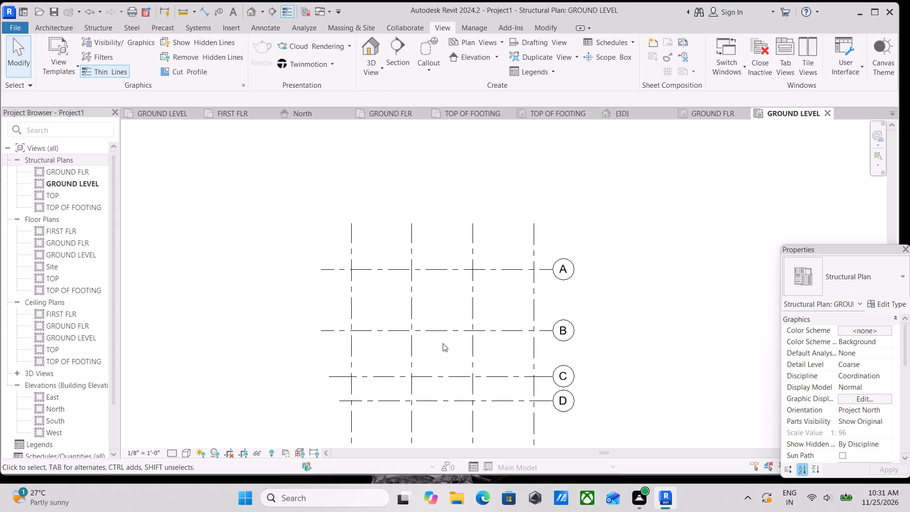
Examine the column grids in the new GROUND LEVEL structural plan.
{"action": "scroll", "coordinate": [452, 294], "scroll_direction": "up", "scroll_amount": 3}
{"action": "scroll", "coordinate": [331, 261], "scroll_direction": "up", "scroll_amount": 1}
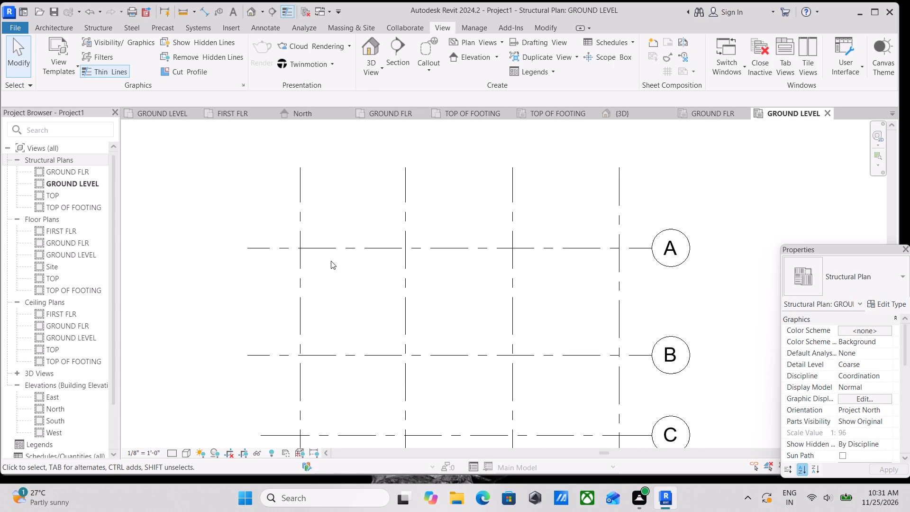
{"action": "middle_click_drag", "start_coordinate": [331, 261], "coordinate": [342, 284]}
{"action": "scroll", "coordinate": [342, 284], "scroll_direction": "up", "scroll_amount": 1}
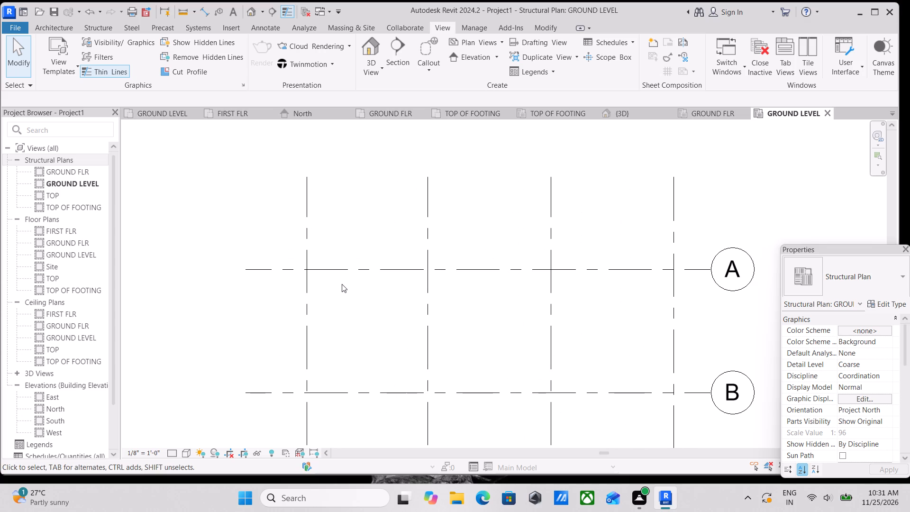
{"action": "scroll", "coordinate": [416, 302], "scroll_direction": "up", "scroll_amount": 1}
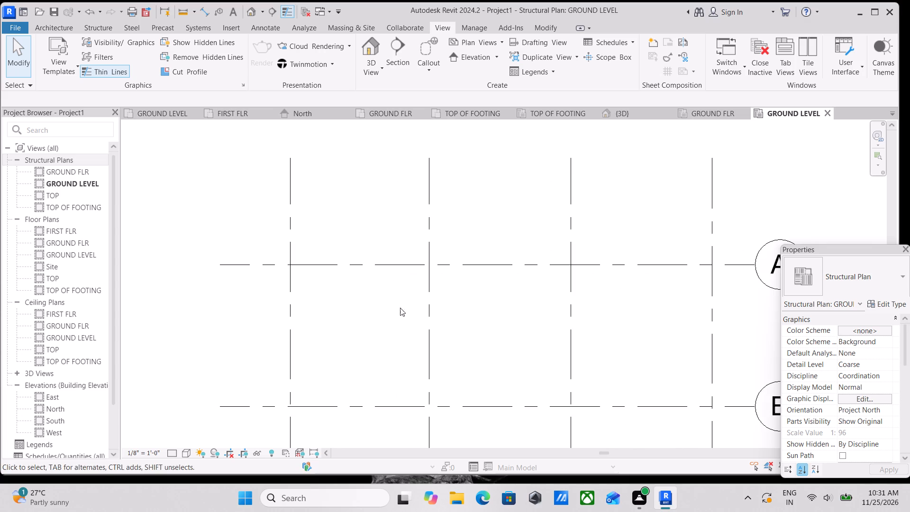
{"action": "middle_click_drag", "start_coordinate": [378, 302], "coordinate": [389, 329]}
{"action": "scroll", "coordinate": [324, 305], "scroll_direction": "up", "scroll_amount": 2}
{"action": "middle_click_drag", "start_coordinate": [324, 303], "coordinate": [330, 318]}
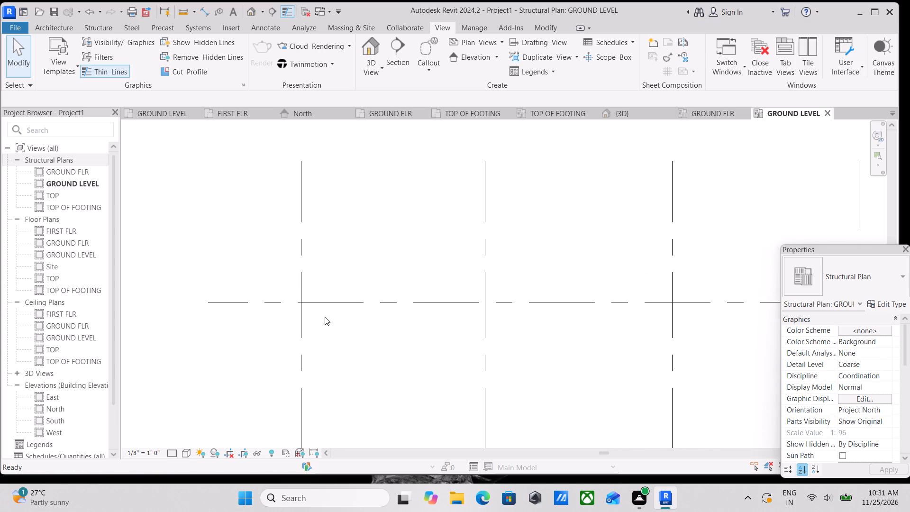
{"action": "scroll", "coordinate": [332, 302], "scroll_direction": "down", "scroll_amount": 1}
{"action": "middle_click_drag", "start_coordinate": [332, 302], "coordinate": [348, 325]}
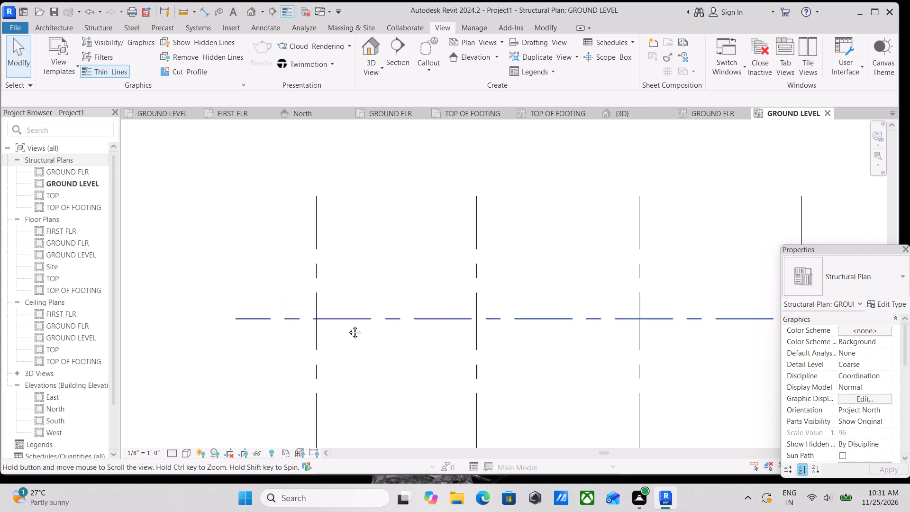
{"action": "middle_click_drag", "start_coordinate": [348, 325], "coordinate": [349, 330]}
{"action": "scroll", "coordinate": [337, 287], "scroll_direction": "down", "scroll_amount": 6}
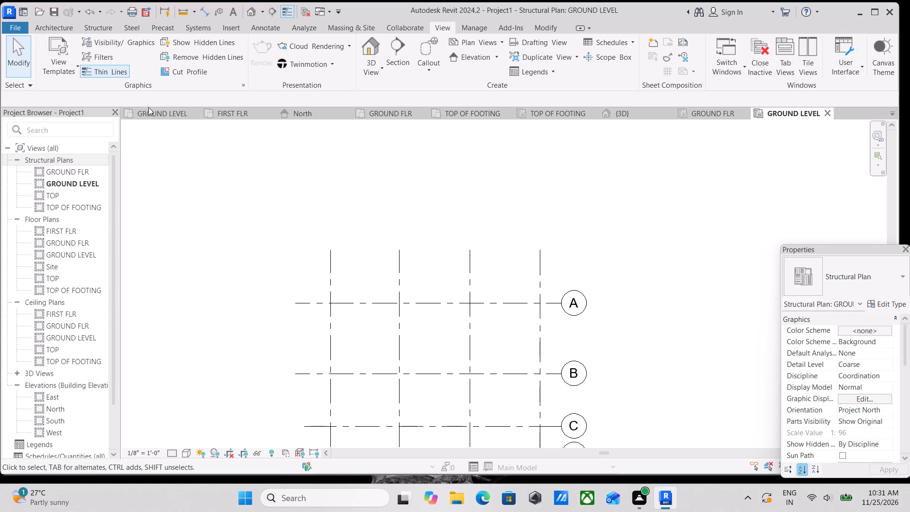
Copy the raster plan image from the TOP OF FOOTING structural plan to the clipboard.
{"action": "left_click", "coordinate": [543, 111]}
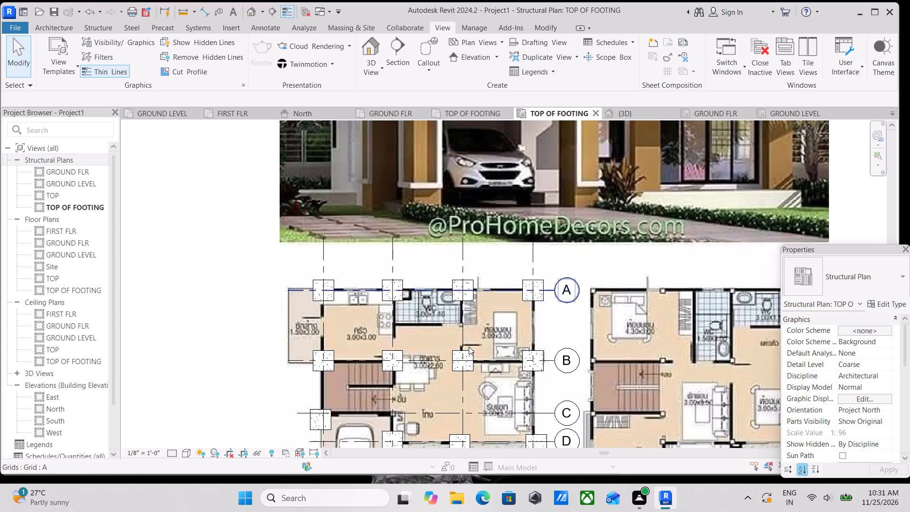
{"action": "scroll", "coordinate": [462, 355], "scroll_direction": "down", "scroll_amount": 4}
{"action": "middle_click_drag", "start_coordinate": [456, 349], "coordinate": [354, 386]}
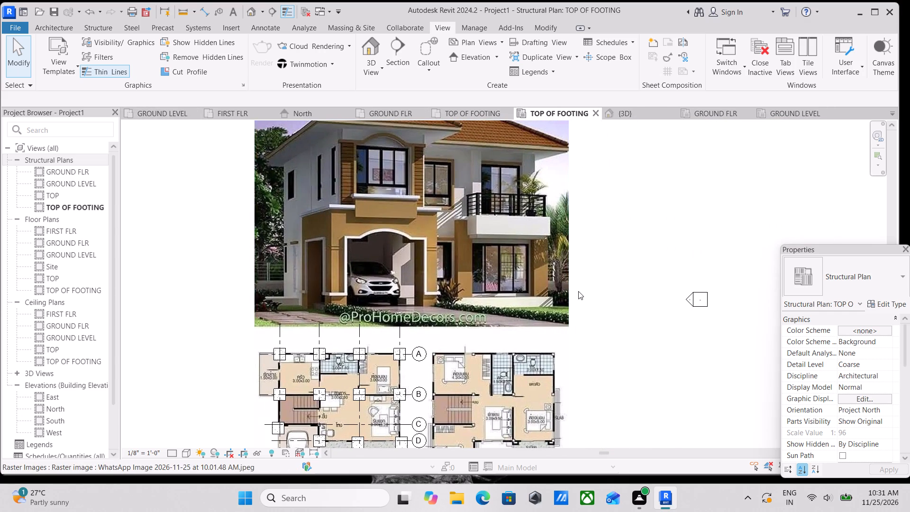
{"action": "left_click", "coordinate": [572, 294]}
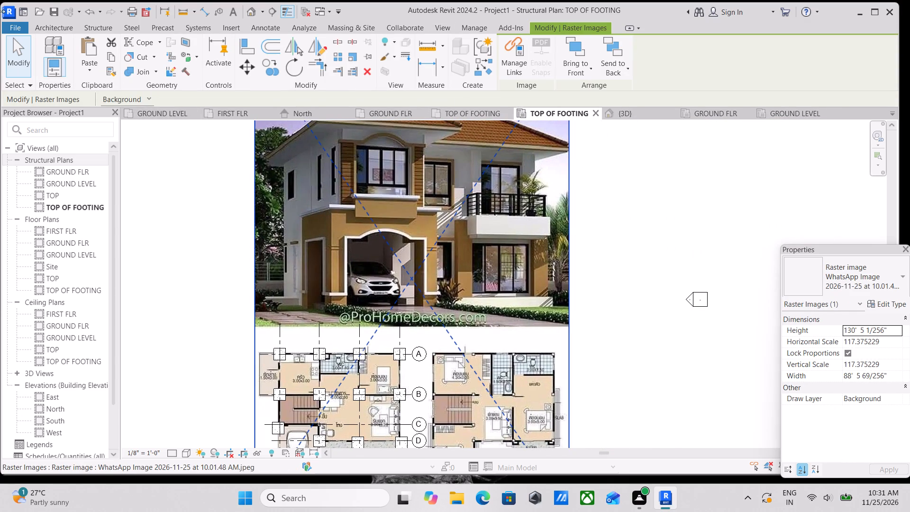
{"action": "left_click", "coordinate": [109, 59]}
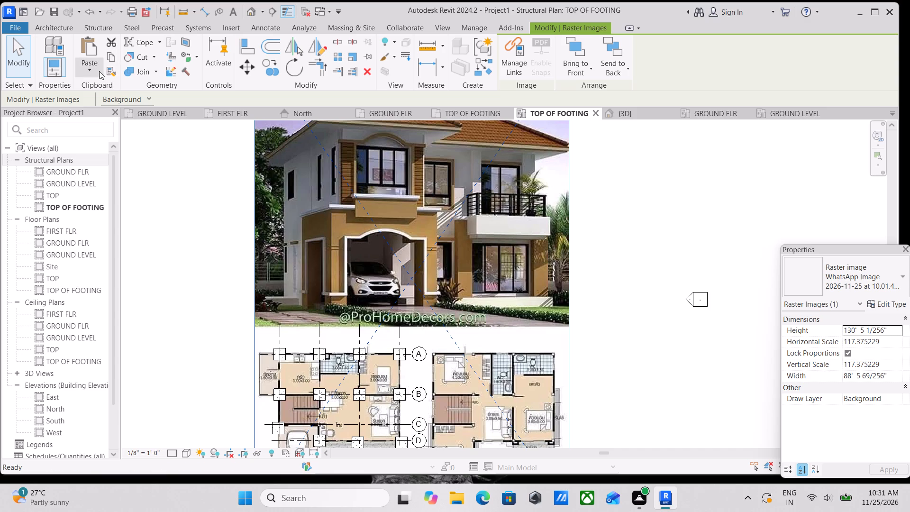
Paste the copied plan image, aligned to the selected view, into Structural Plan: GROUND LEVEL.
{"action": "left_click", "coordinate": [87, 73]}
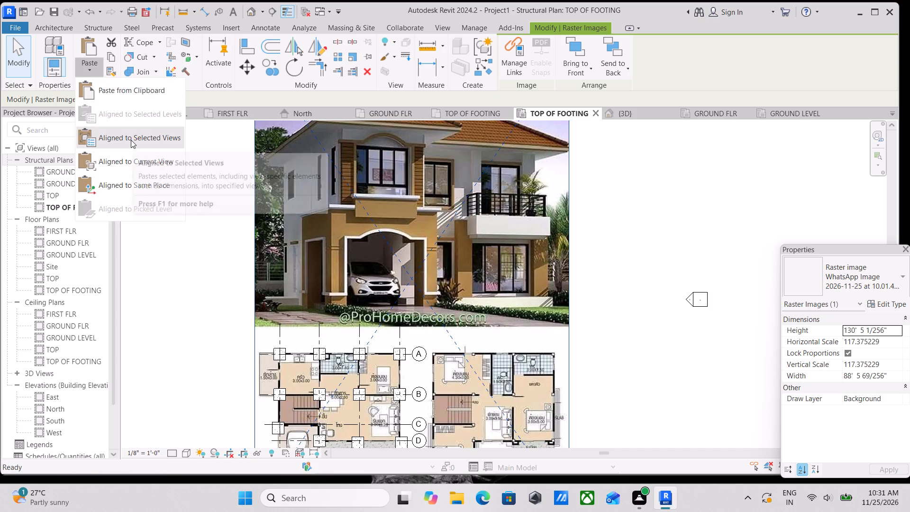
{"action": "left_click", "coordinate": [131, 140]}
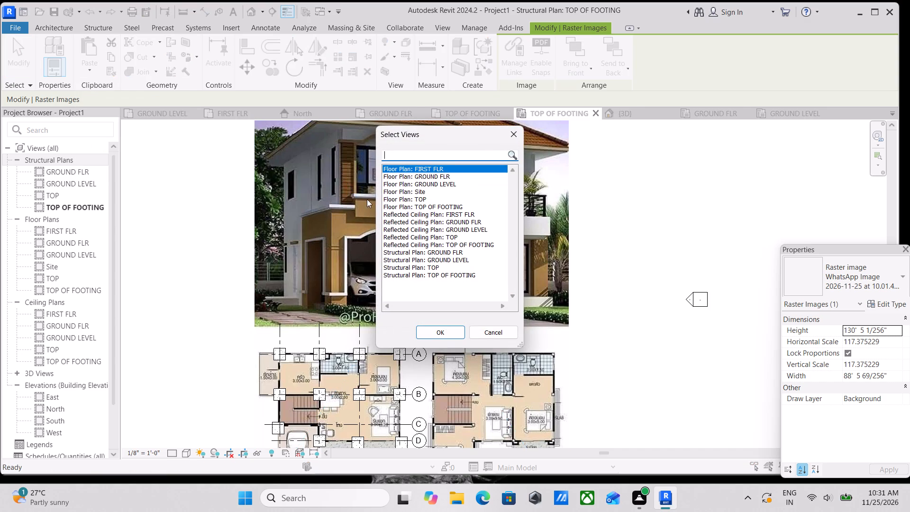
{"action": "scroll", "coordinate": [430, 237], "scroll_direction": "down", "scroll_amount": 1}
{"action": "left_click", "coordinate": [463, 257]}
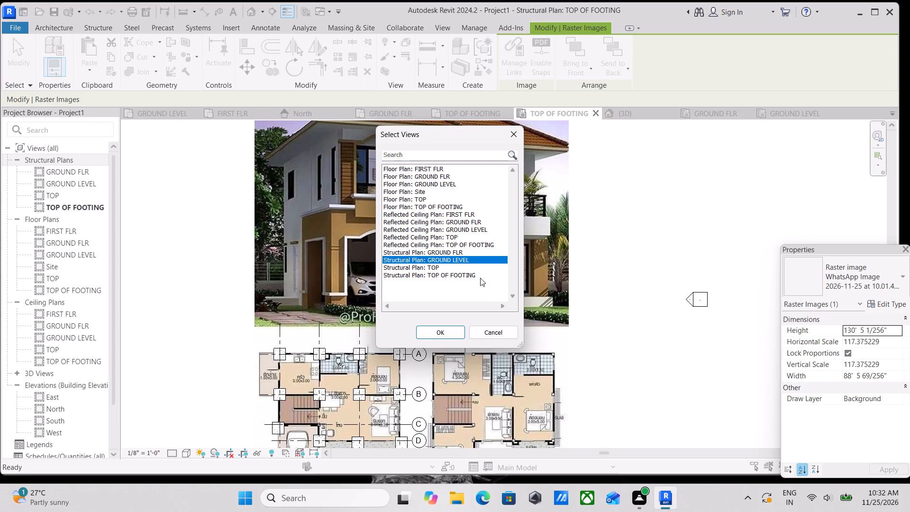
{"action": "left_click", "coordinate": [448, 335]}
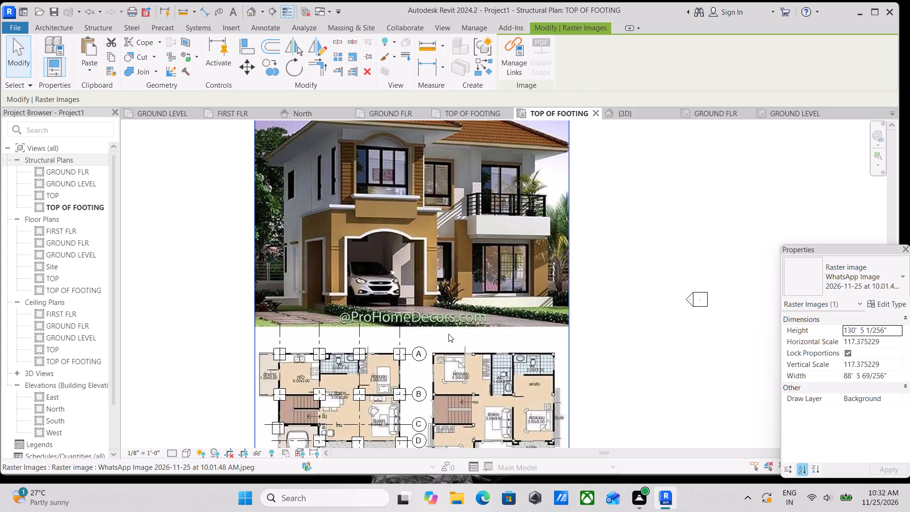
Open the GROUND LEVEL structural plan and check how the pasted plan image lines up with the column grids.
{"action": "scroll", "coordinate": [448, 334], "scroll_direction": "up", "scroll_amount": 2}
{"action": "scroll", "coordinate": [448, 334], "scroll_direction": "down", "scroll_amount": 3}
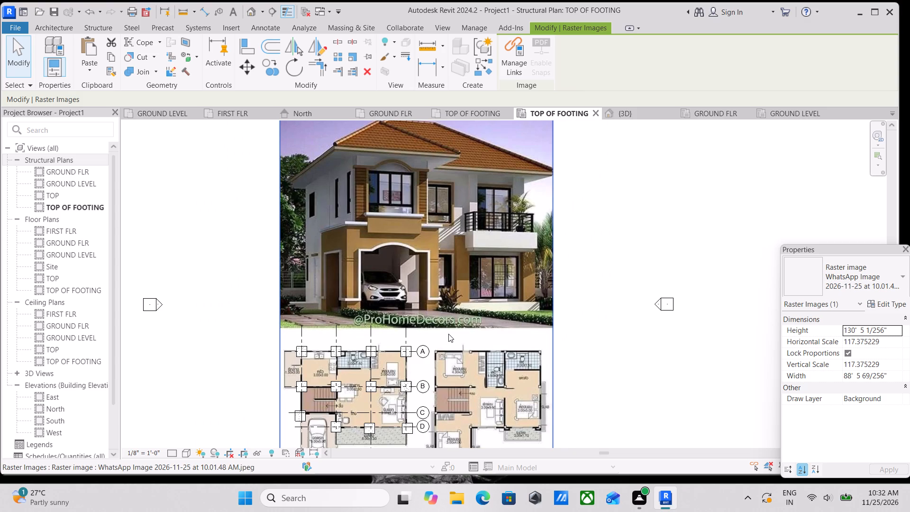
{"action": "scroll", "coordinate": [389, 350], "scroll_direction": "down", "scroll_amount": 2}
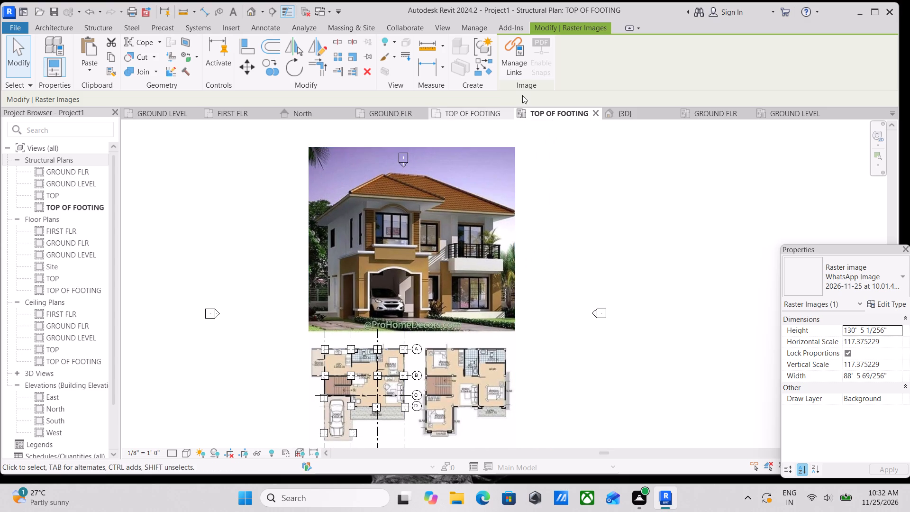
{"action": "left_click", "coordinate": [171, 112]}
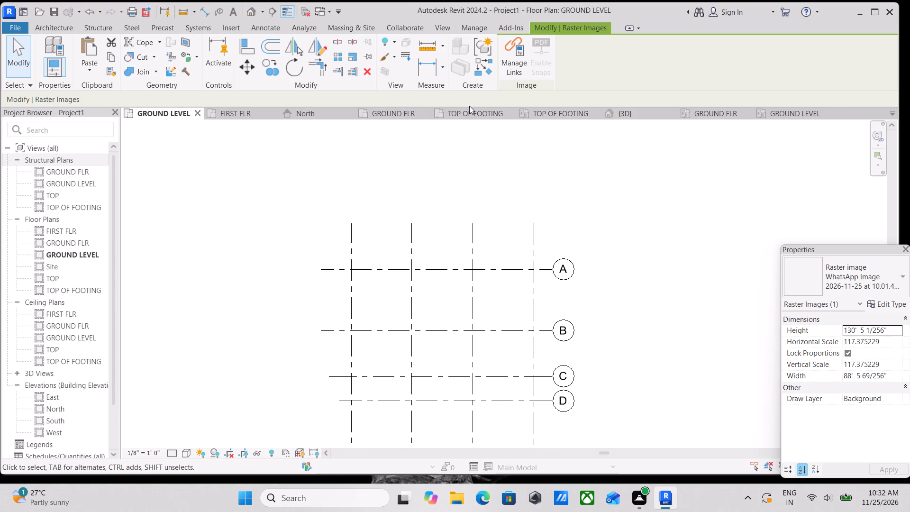
{"action": "left_click", "coordinate": [775, 113]}
{"action": "scroll", "coordinate": [406, 260], "scroll_direction": "down", "scroll_amount": 3}
{"action": "middle_click_drag", "start_coordinate": [401, 258], "coordinate": [348, 184]}
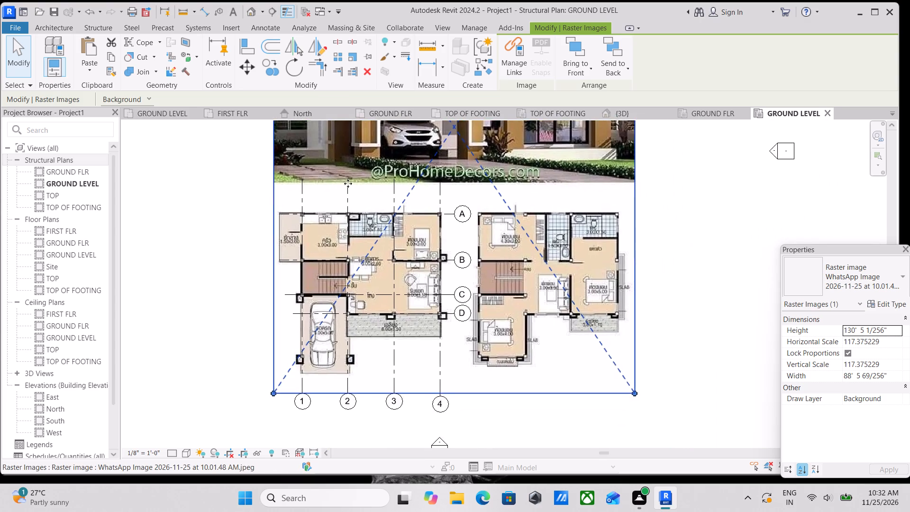
{"action": "scroll", "coordinate": [315, 223], "scroll_direction": "up", "scroll_amount": 7}
{"action": "middle_click_drag", "start_coordinate": [311, 251], "coordinate": [312, 293]}
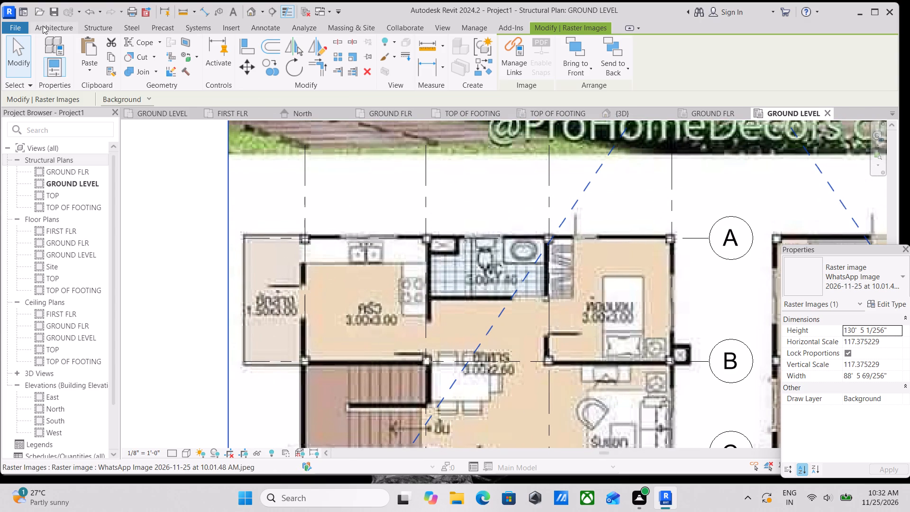
Start placing a structural column and look through the column types already available in the project.
{"action": "left_click", "coordinate": [60, 25]}
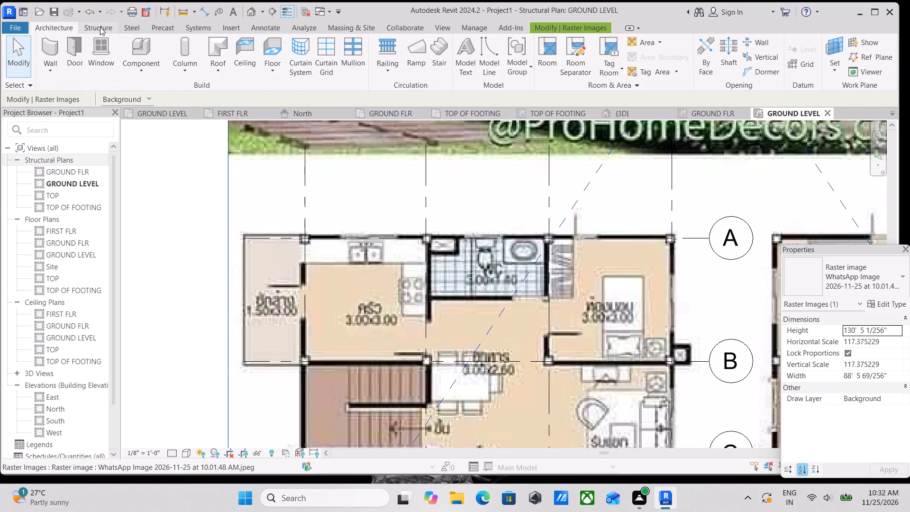
{"action": "left_click", "coordinate": [100, 27]}
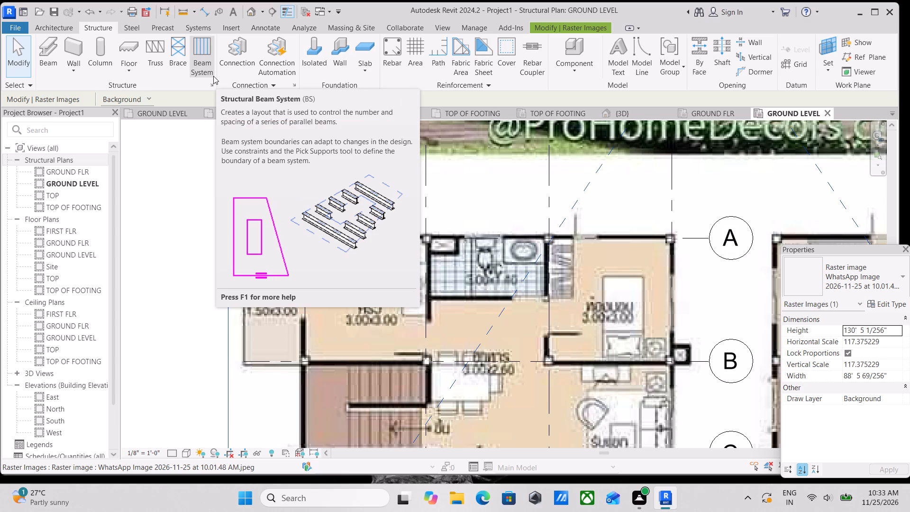
{"action": "scroll", "coordinate": [212, 82], "scroll_direction": "down", "scroll_amount": 2}
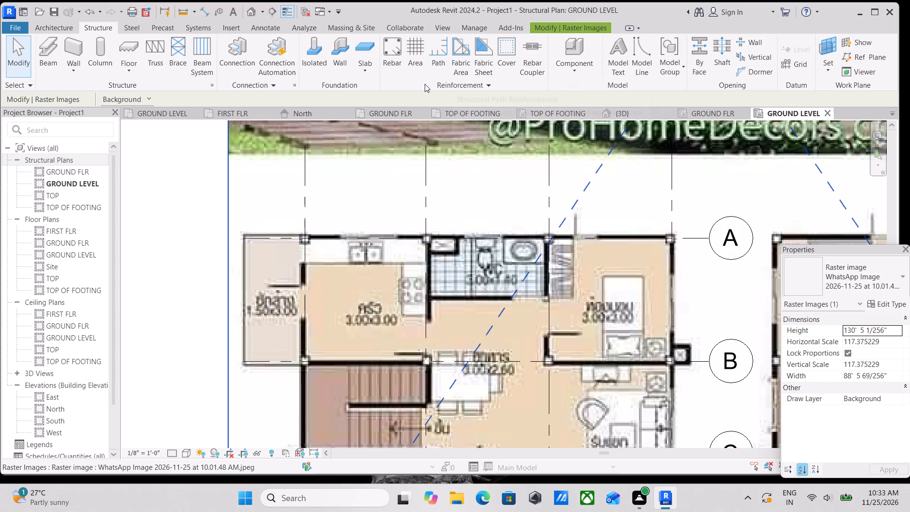
{"action": "scroll", "coordinate": [425, 84], "scroll_direction": "up", "scroll_amount": 2}
{"action": "scroll", "coordinate": [425, 84], "scroll_direction": "down", "scroll_amount": 1}
{"action": "scroll", "coordinate": [435, 134], "scroll_direction": "down", "scroll_amount": 1}
{"action": "scroll", "coordinate": [408, 201], "scroll_direction": "up", "scroll_amount": 2}
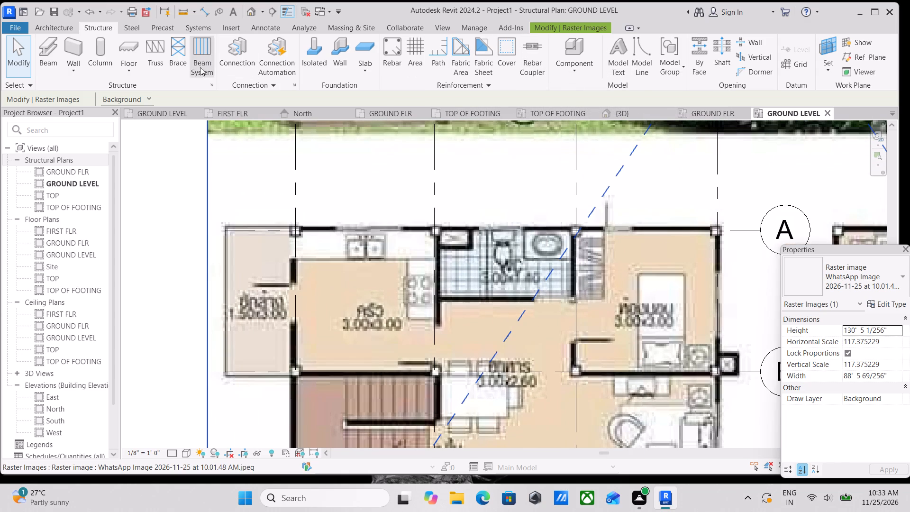
{"action": "left_click", "coordinate": [99, 57]}
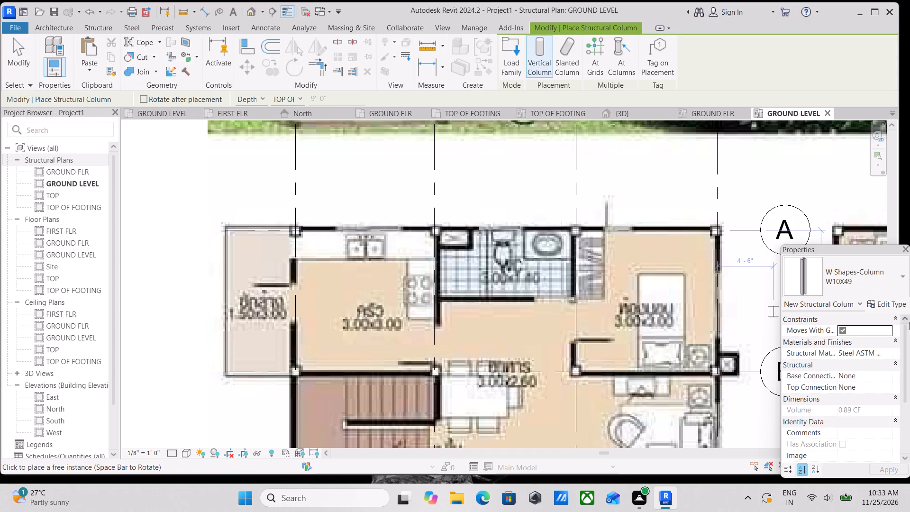
{"action": "left_click", "coordinate": [875, 275]}
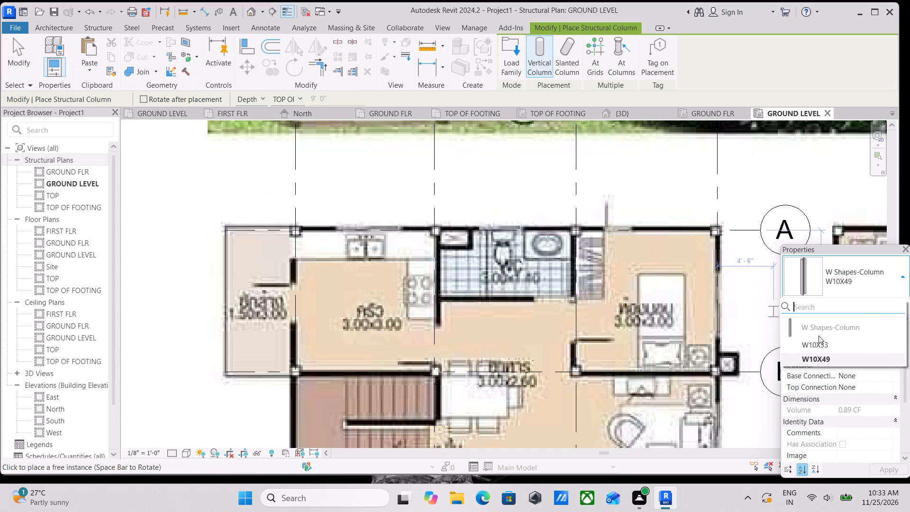
{"action": "scroll", "coordinate": [812, 337], "scroll_direction": "down", "scroll_amount": 2}
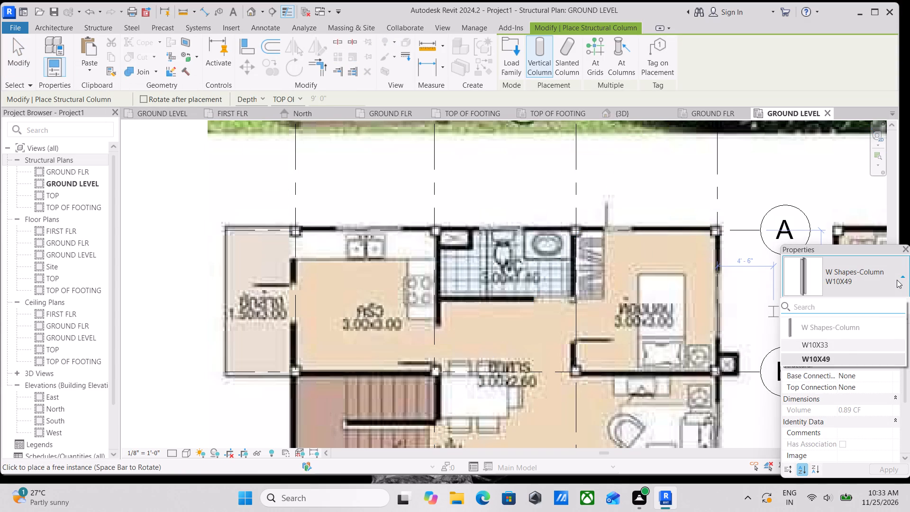
{"action": "left_click", "coordinate": [897, 280]}
{"action": "left_click", "coordinate": [901, 281]}
{"action": "left_click", "coordinate": [901, 281]}
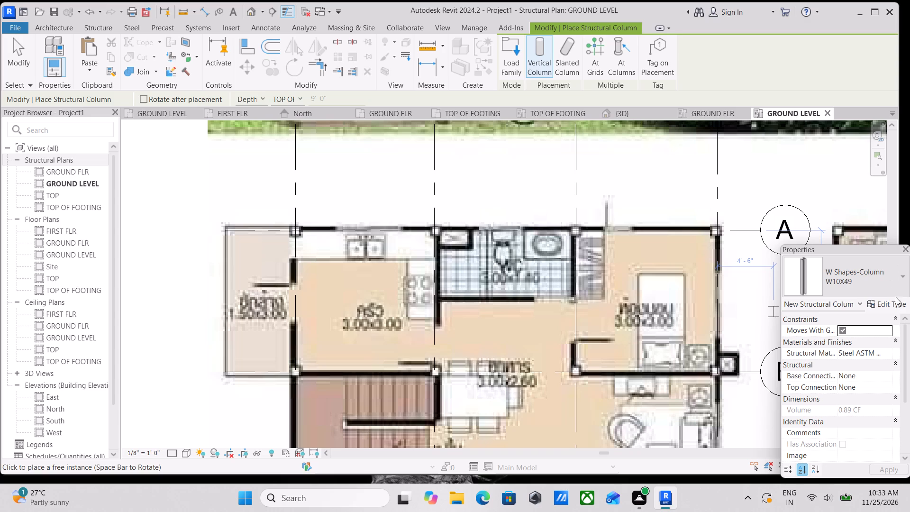
{"action": "left_click", "coordinate": [892, 281]}
{"action": "double_click", "coordinate": [892, 281]}
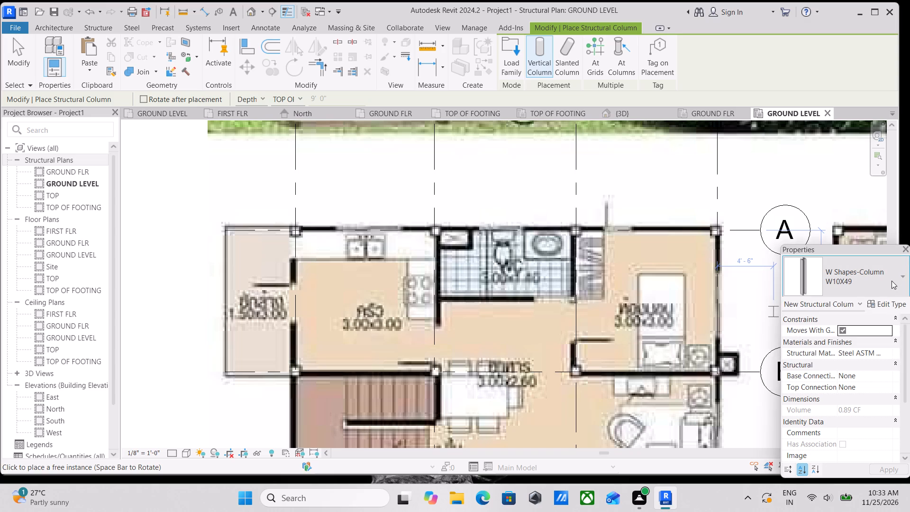
{"action": "left_click", "coordinate": [892, 281]}
{"action": "left_click", "coordinate": [890, 285]}
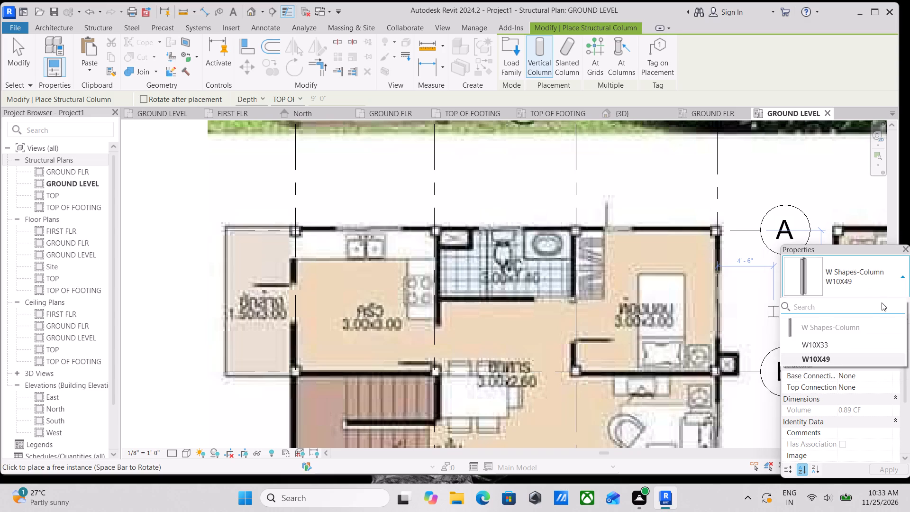
{"action": "left_click", "coordinate": [883, 282]}
{"action": "left_click", "coordinate": [885, 286]}
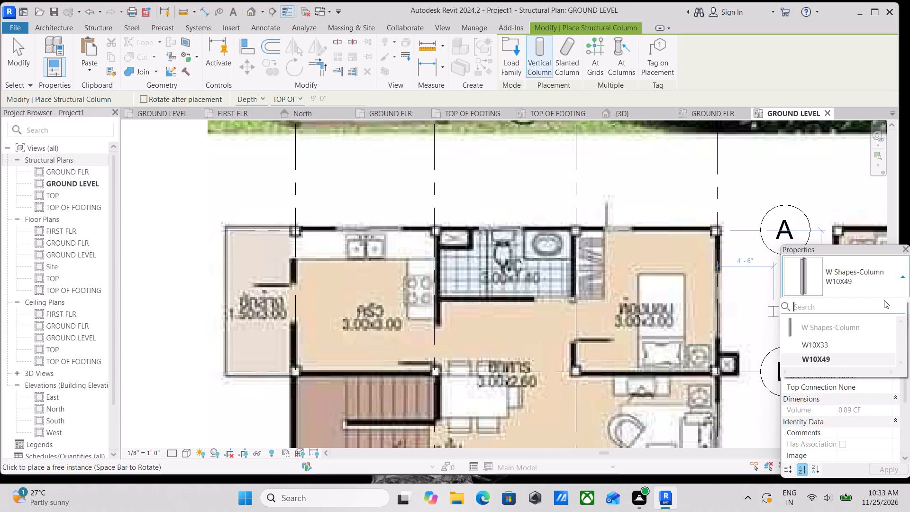
{"action": "left_click", "coordinate": [891, 266]}
Load the Concrete-Rectangular-Column with Drop Caps family from the US Structural Columns Concrete folder, using type 12 x 18.
{"action": "left_click", "coordinate": [900, 301]}
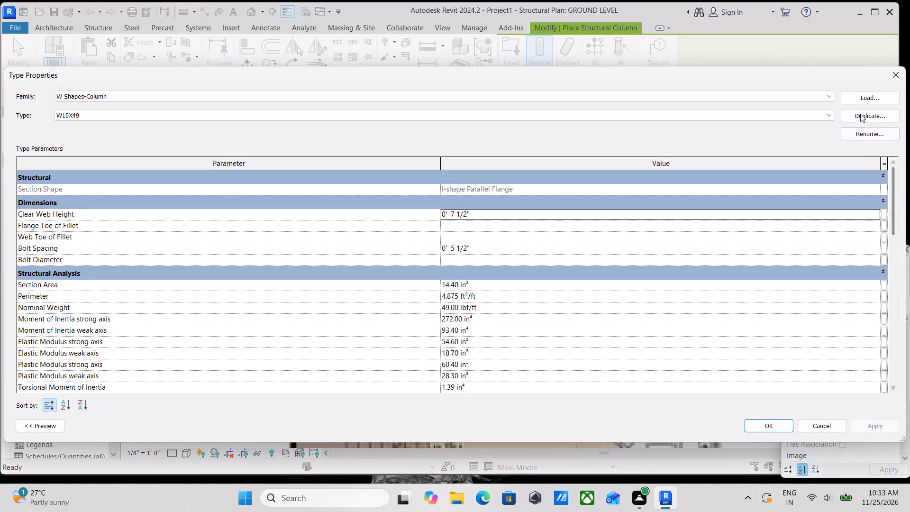
{"action": "left_click", "coordinate": [861, 97]}
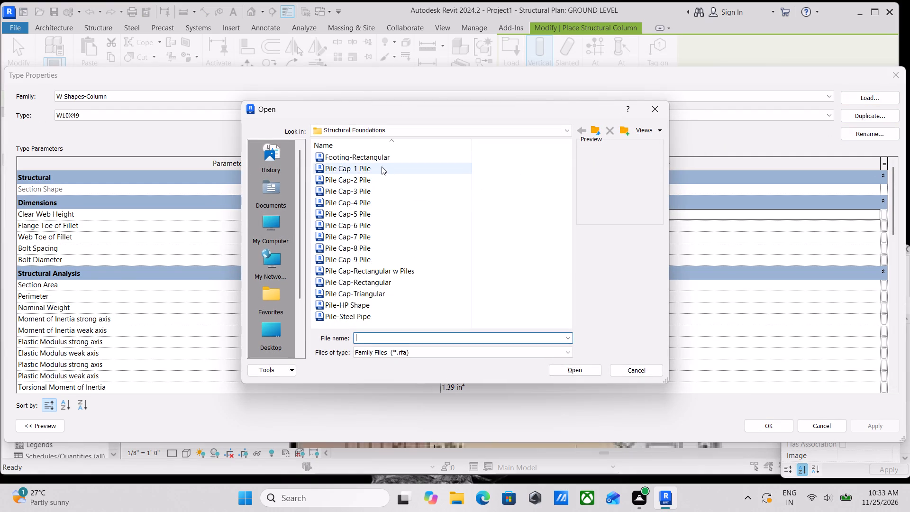
{"action": "scroll", "coordinate": [363, 174], "scroll_direction": "up", "scroll_amount": 1}
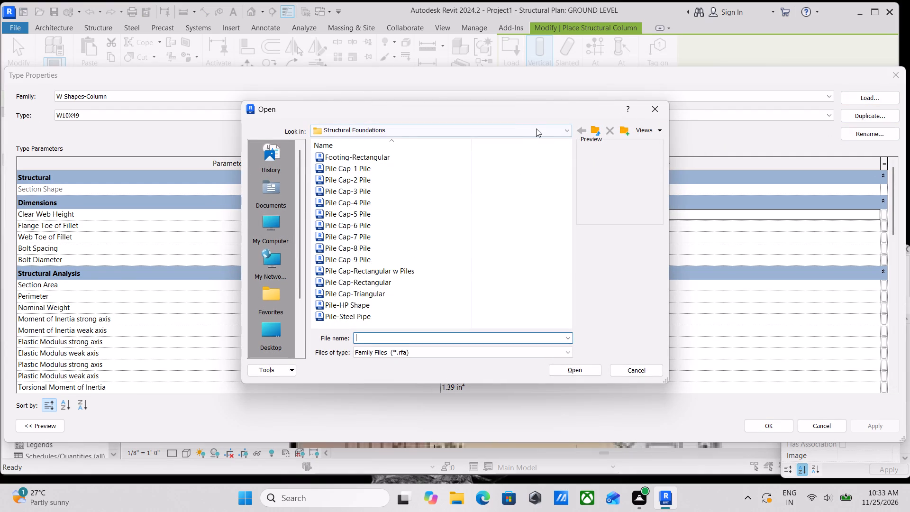
{"action": "left_click", "coordinate": [536, 130]}
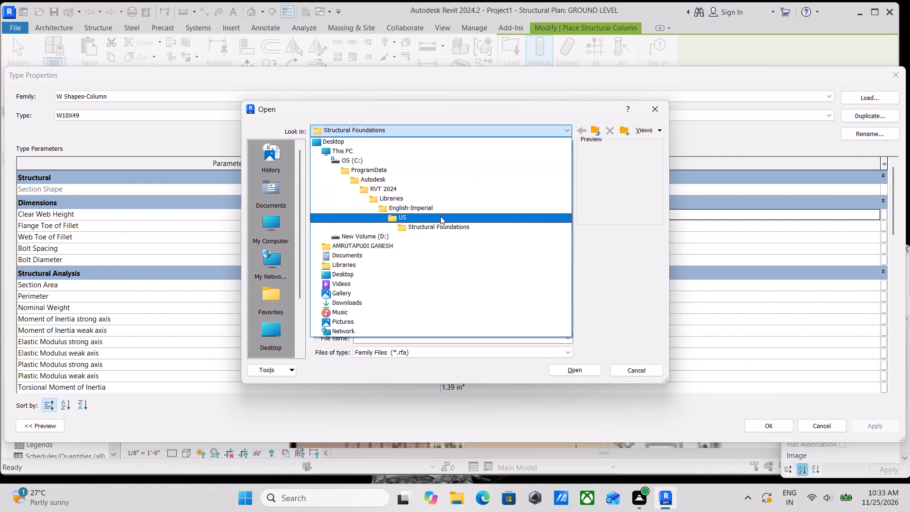
{"action": "left_click", "coordinate": [440, 216]}
{"action": "scroll", "coordinate": [355, 262], "scroll_direction": "down", "scroll_amount": 2}
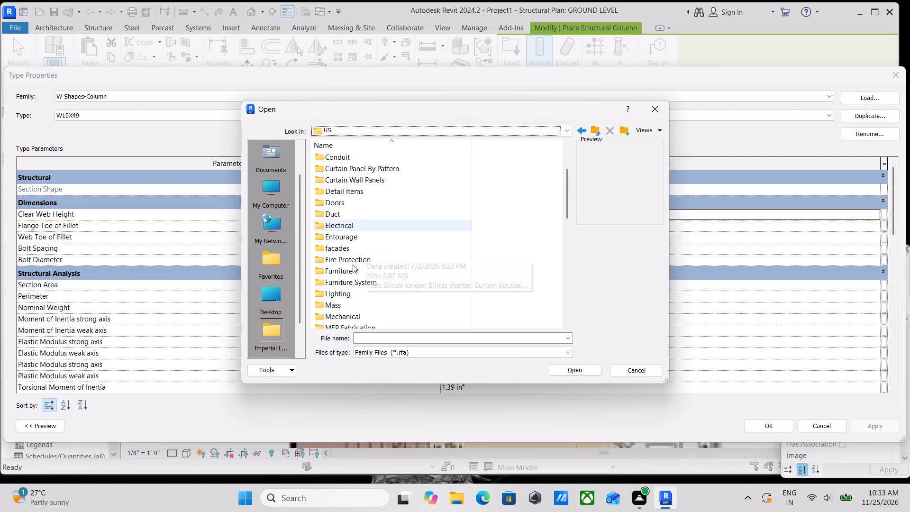
{"action": "scroll", "coordinate": [313, 296], "scroll_direction": "down", "scroll_amount": 6}
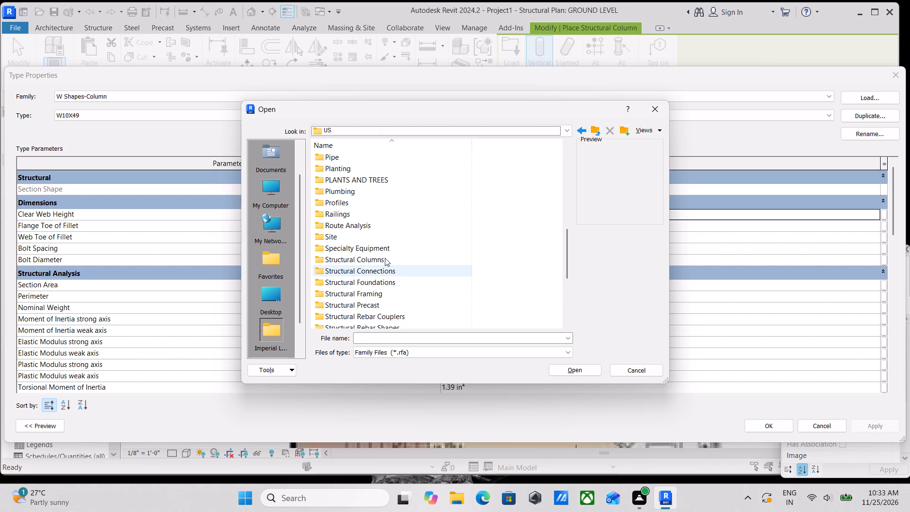
{"action": "double_click", "coordinate": [385, 258]}
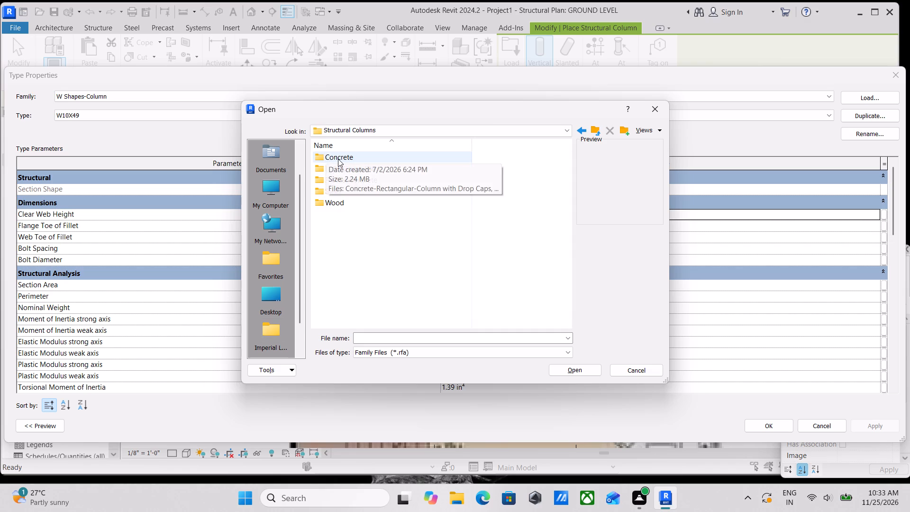
{"action": "double_click", "coordinate": [338, 159]}
{"action": "left_click", "coordinate": [352, 156]}
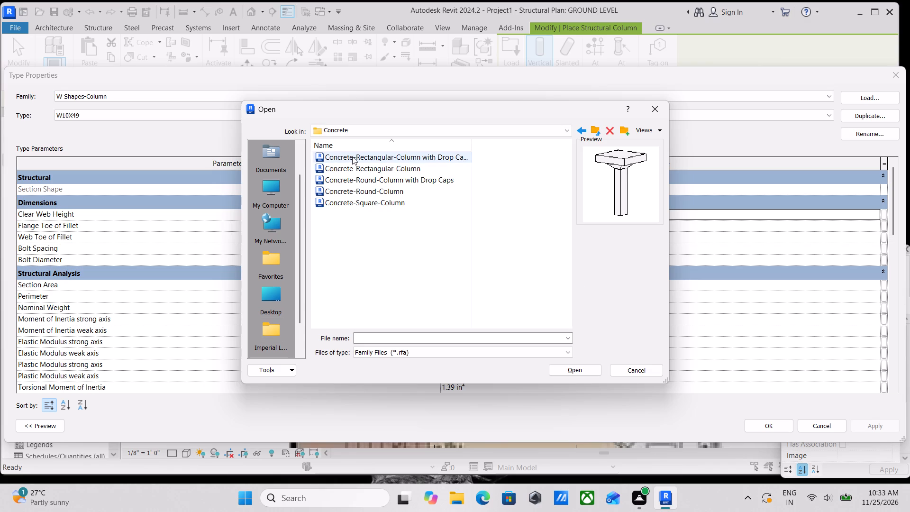
{"action": "left_click", "coordinate": [355, 165]}
{"action": "left_click", "coordinate": [357, 177]}
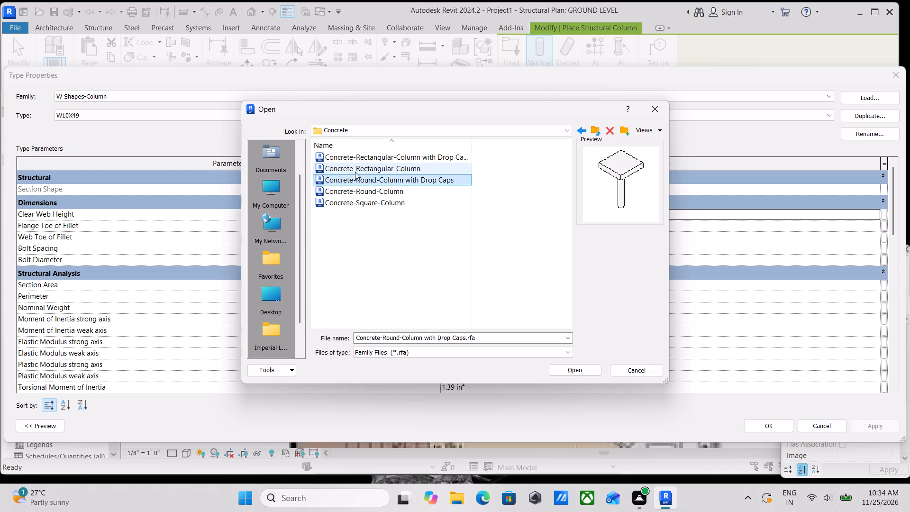
{"action": "left_click", "coordinate": [355, 172]}
{"action": "left_click", "coordinate": [357, 158]}
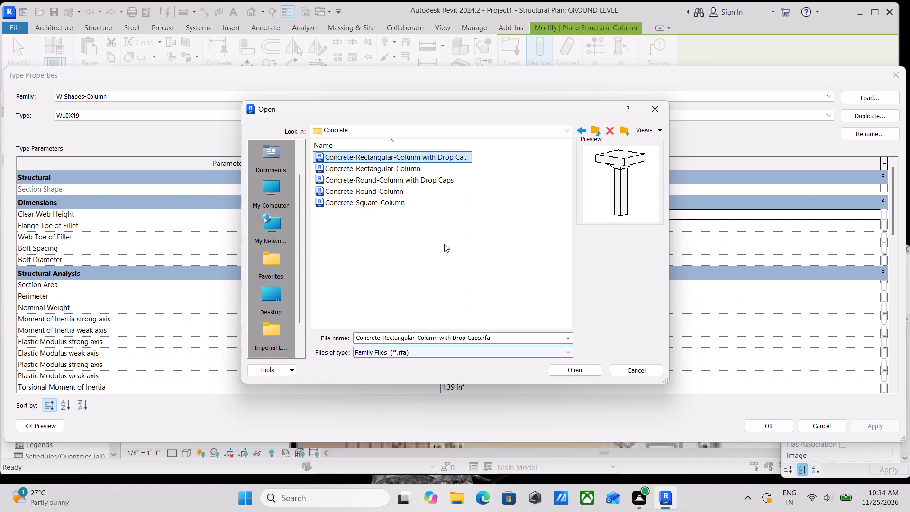
{"action": "left_click", "coordinate": [577, 368]}
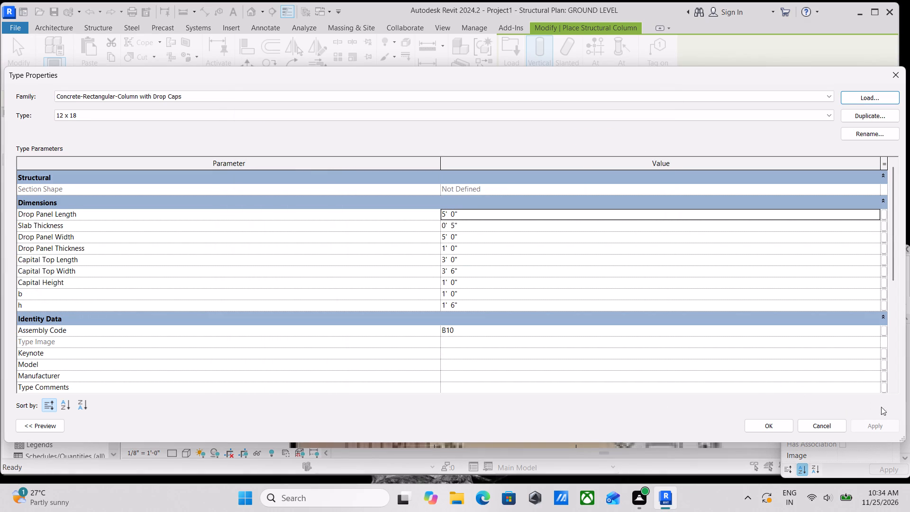
{"action": "left_click", "coordinate": [773, 422]}
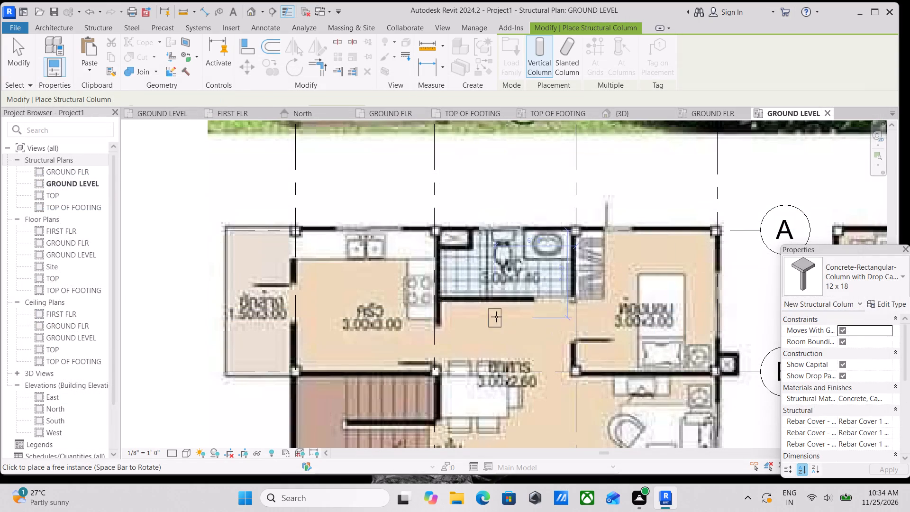
Place a 12 x 18 Concrete-Rectangular-Column with Drop Caps at the intersection of grids A and 1.
{"action": "scroll", "coordinate": [336, 263], "scroll_direction": "up", "scroll_amount": 2}
{"action": "middle_click_drag", "start_coordinate": [335, 263], "coordinate": [354, 317]}
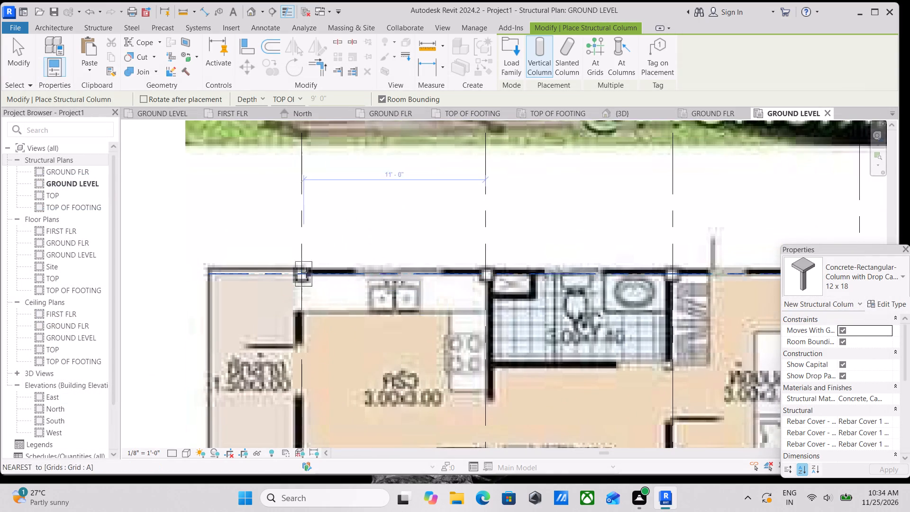
{"action": "scroll", "coordinate": [306, 273], "scroll_direction": "up", "scroll_amount": 3}
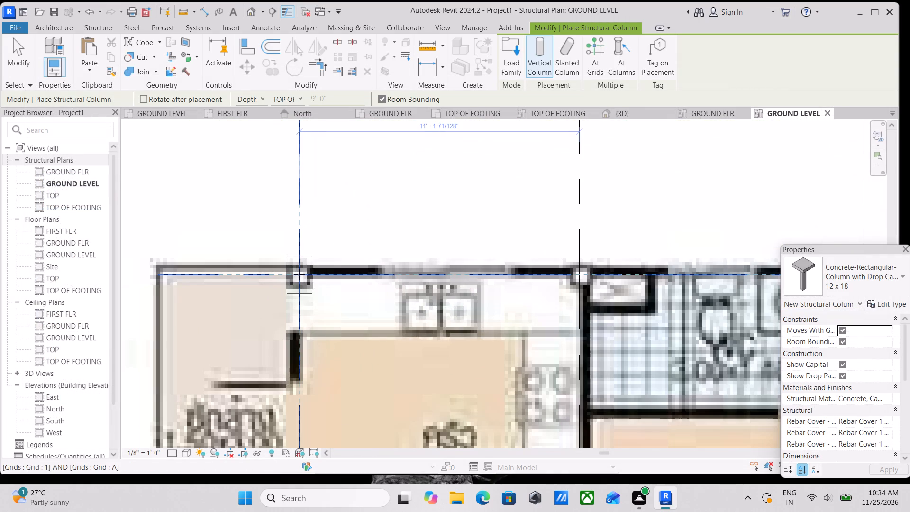
{"action": "scroll", "coordinate": [299, 274], "scroll_direction": "up", "scroll_amount": 3}
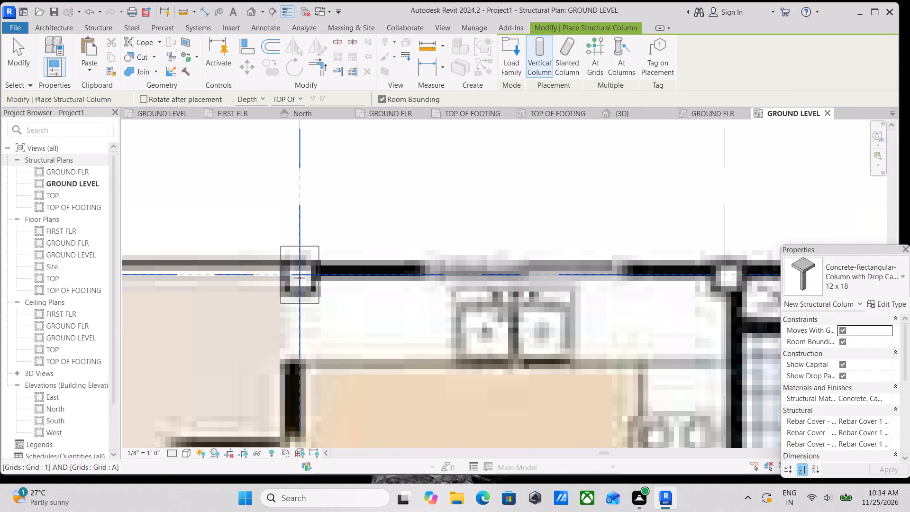
{"action": "left_click", "coordinate": [300, 278]}
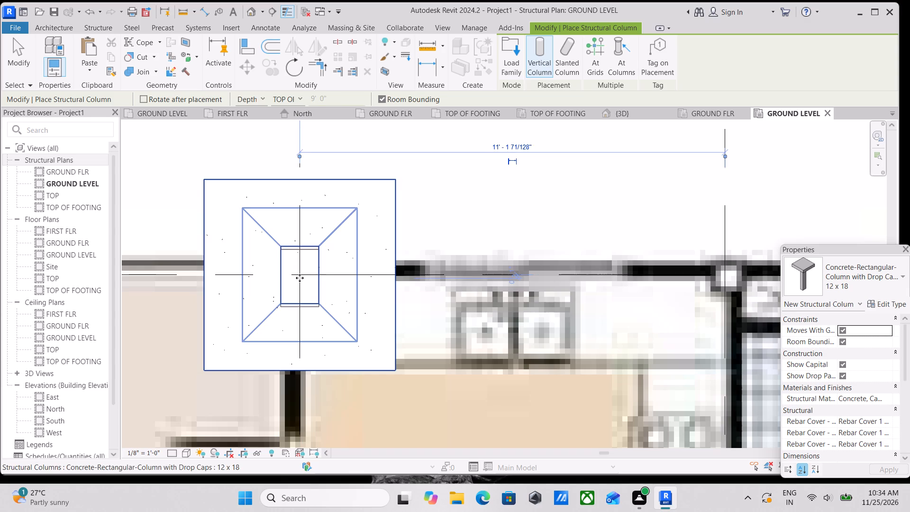
{"action": "scroll", "coordinate": [301, 272], "scroll_direction": "down", "scroll_amount": 11}
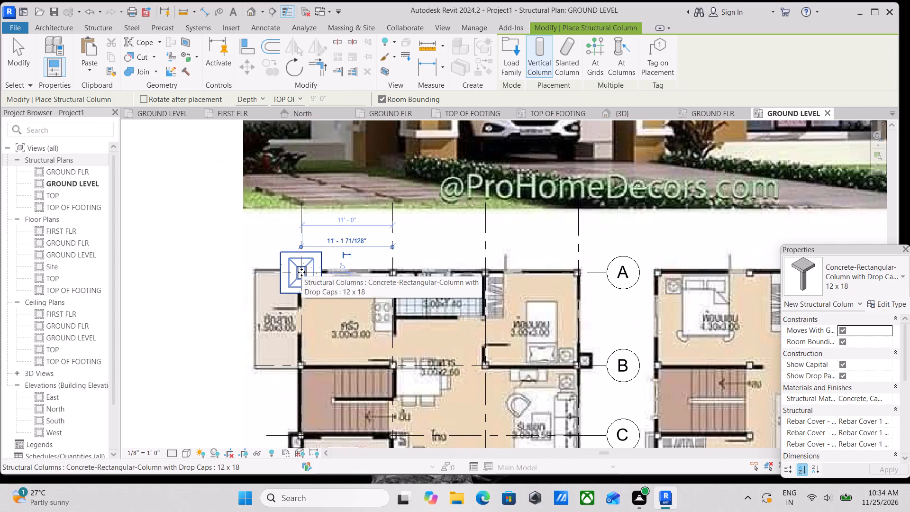
{"action": "key", "text": "Escape"}
{"action": "key", "text": "Escape"}
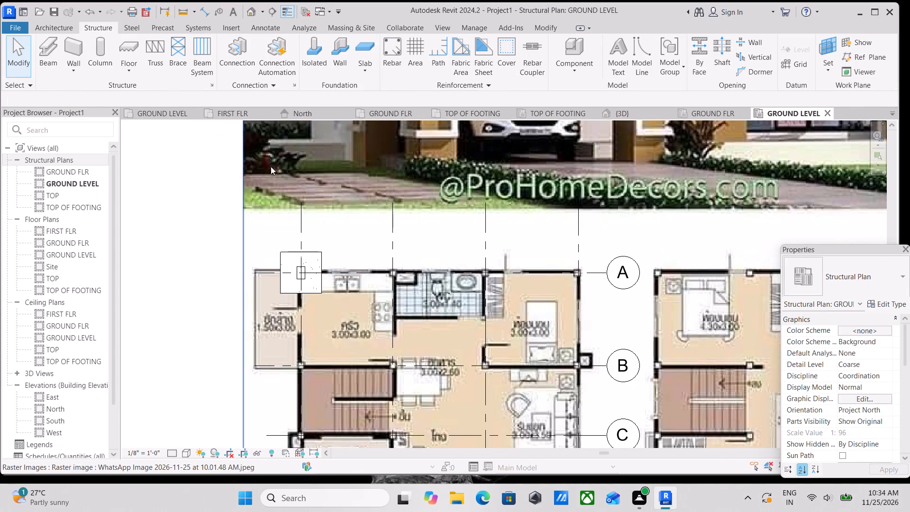
{"action": "key", "text": "Escape"}
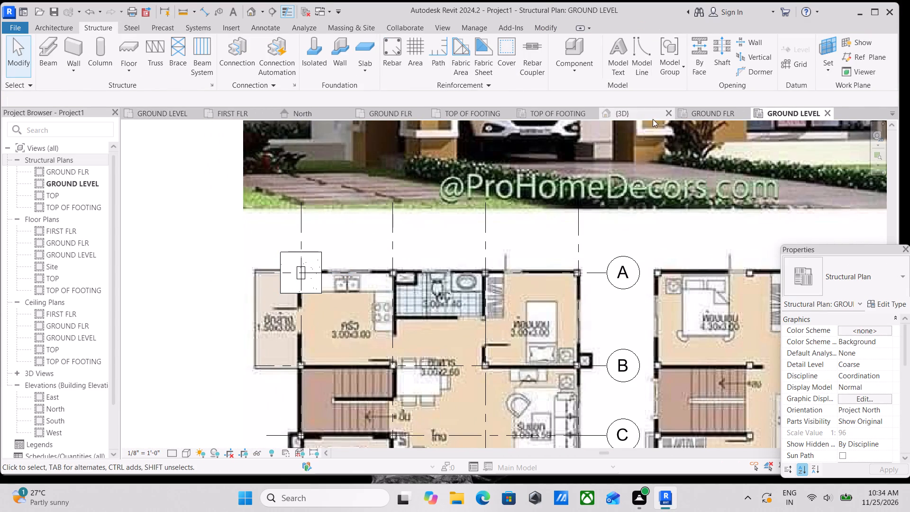
Open the 3D view and examine the new drop-cap column and how it sits on its footing.
{"action": "left_click", "coordinate": [633, 113]}
{"action": "scroll", "coordinate": [527, 257], "scroll_direction": "up", "scroll_amount": 2}
{"action": "scroll", "coordinate": [524, 264], "scroll_direction": "down", "scroll_amount": 2}
{"action": "middle_click_drag", "start_coordinate": [512, 277], "coordinate": [597, 109], "text": "shift"}
{"action": "middle_click_drag", "start_coordinate": [573, 301], "coordinate": [588, 115], "text": "shift"}
{"action": "middle_click_drag", "start_coordinate": [556, 298], "coordinate": [541, 246], "text": "shift"}
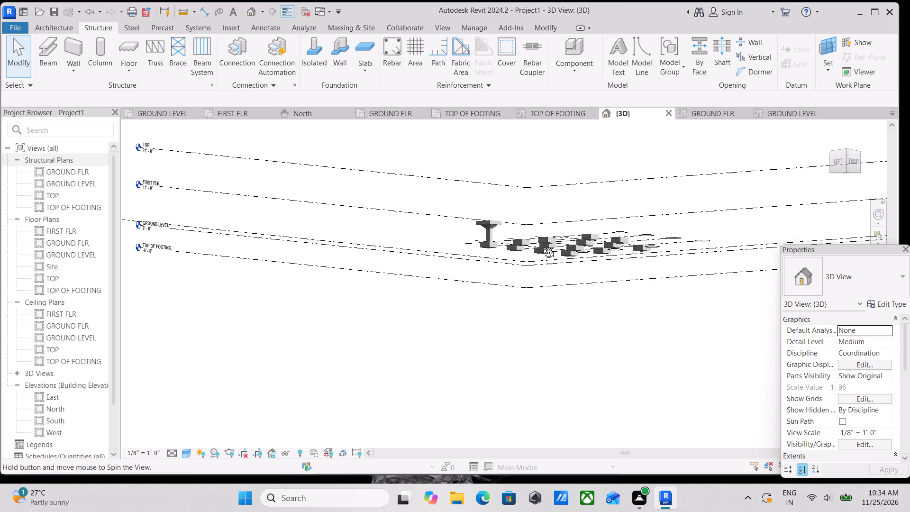
{"action": "middle_click_drag", "start_coordinate": [541, 246], "coordinate": [499, 240], "text": "shift"}
{"action": "scroll", "coordinate": [499, 240], "scroll_direction": "up", "scroll_amount": 1, "text": "shift"}
{"action": "scroll", "coordinate": [400, 190], "scroll_direction": "up", "scroll_amount": 13}
{"action": "middle_click_drag", "start_coordinate": [546, 263], "coordinate": [585, 246], "text": "shift"}
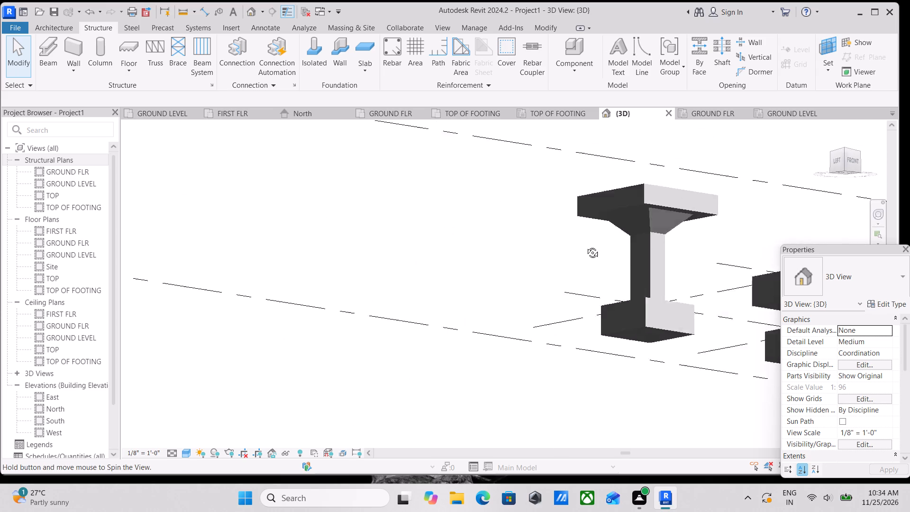
{"action": "middle_click_drag", "start_coordinate": [585, 246], "coordinate": [552, 269], "text": "shift"}
{"action": "scroll", "coordinate": [591, 268], "scroll_direction": "down", "scroll_amount": 3}
{"action": "middle_click_drag", "start_coordinate": [591, 268], "coordinate": [508, 345], "text": "shift"}
{"action": "middle_click_drag", "start_coordinate": [484, 339], "coordinate": [536, 288]}
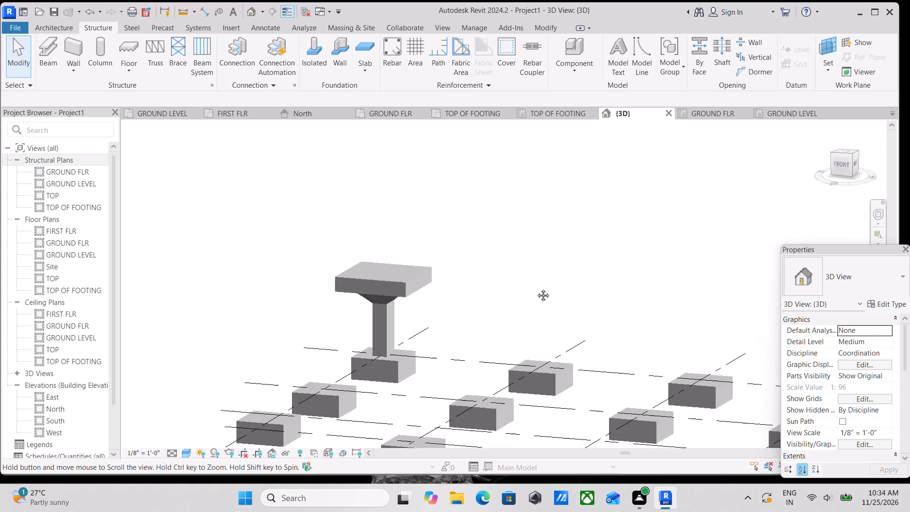
{"action": "middle_click_drag", "start_coordinate": [536, 288], "coordinate": [545, 249]}
{"action": "middle_click_drag", "start_coordinate": [526, 276], "coordinate": [508, 308], "text": "shift"}
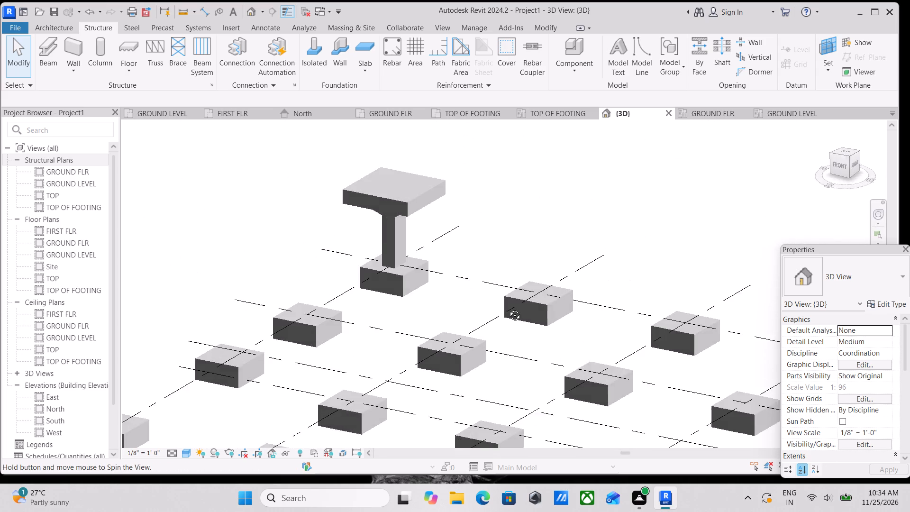
{"action": "middle_click_drag", "start_coordinate": [508, 308], "coordinate": [476, 320], "text": "shift"}
{"action": "scroll", "coordinate": [475, 320], "scroll_direction": "down", "scroll_amount": 1}
{"action": "middle_click_drag", "start_coordinate": [475, 320], "coordinate": [511, 382], "text": "shift"}
{"action": "scroll", "coordinate": [511, 381], "scroll_direction": "down", "scroll_amount": 2}
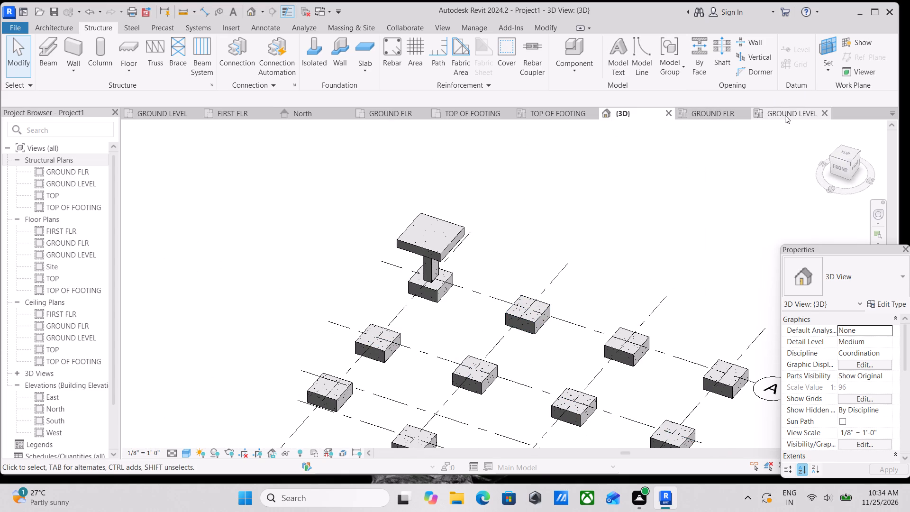
Return to the GROUND LEVEL structural plan and look through the types available for the column at grids A and 1.
{"action": "left_click", "coordinate": [786, 112]}
{"action": "scroll", "coordinate": [527, 245], "scroll_direction": "down", "scroll_amount": 1}
{"action": "scroll", "coordinate": [317, 260], "scroll_direction": "up", "scroll_amount": 3}
{"action": "scroll", "coordinate": [371, 258], "scroll_direction": "up", "scroll_amount": 4}
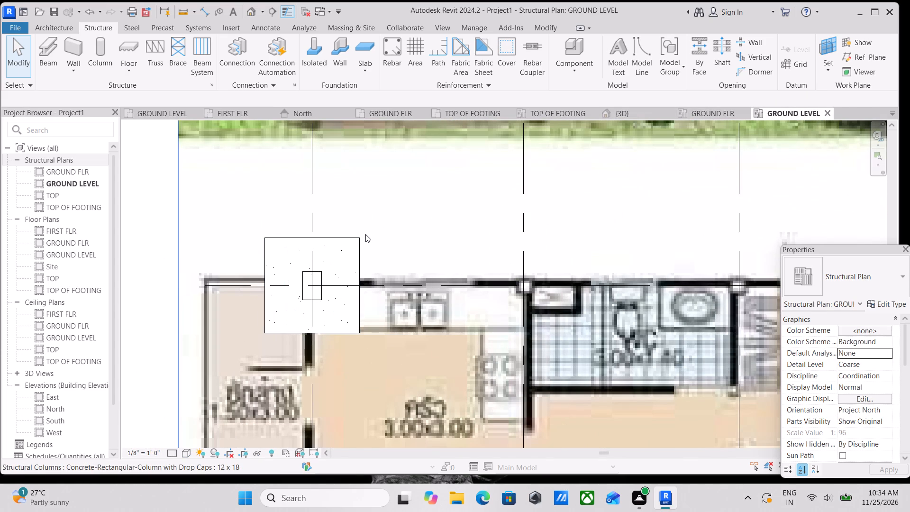
{"action": "left_click", "coordinate": [365, 234]}
{"action": "key", "text": "Escape"}
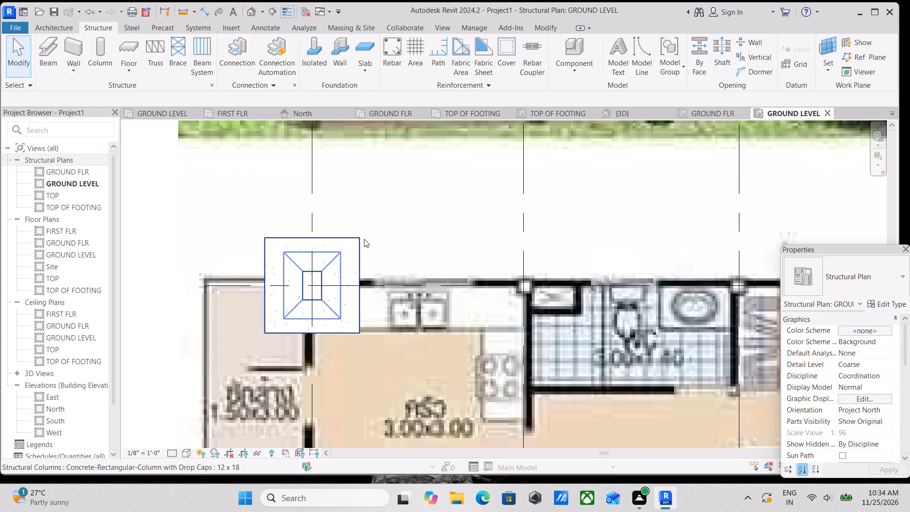
{"action": "left_click", "coordinate": [362, 240]}
{"action": "scroll", "coordinate": [362, 240], "scroll_direction": "down", "scroll_amount": 4}
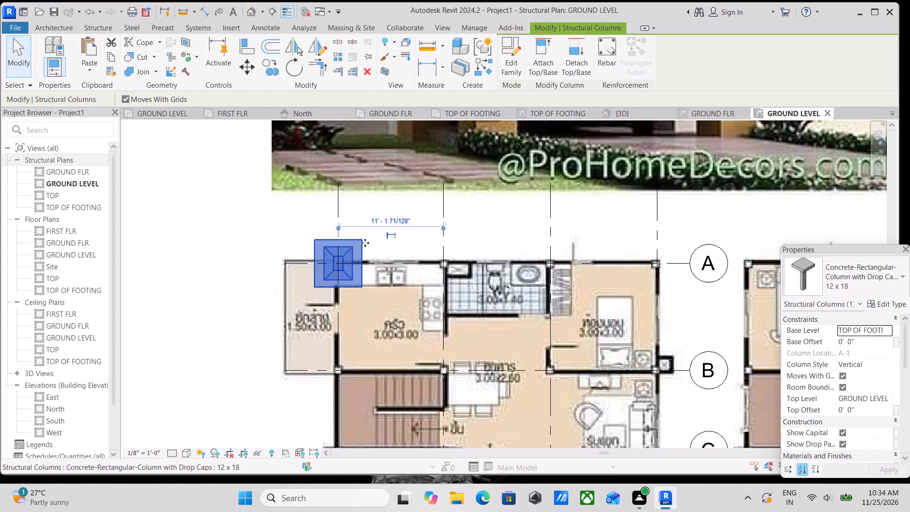
{"action": "scroll", "coordinate": [365, 243], "scroll_direction": "down", "scroll_amount": 1}
{"action": "scroll", "coordinate": [411, 274], "scroll_direction": "down", "scroll_amount": 1}
{"action": "scroll", "coordinate": [433, 243], "scroll_direction": "up", "scroll_amount": 1}
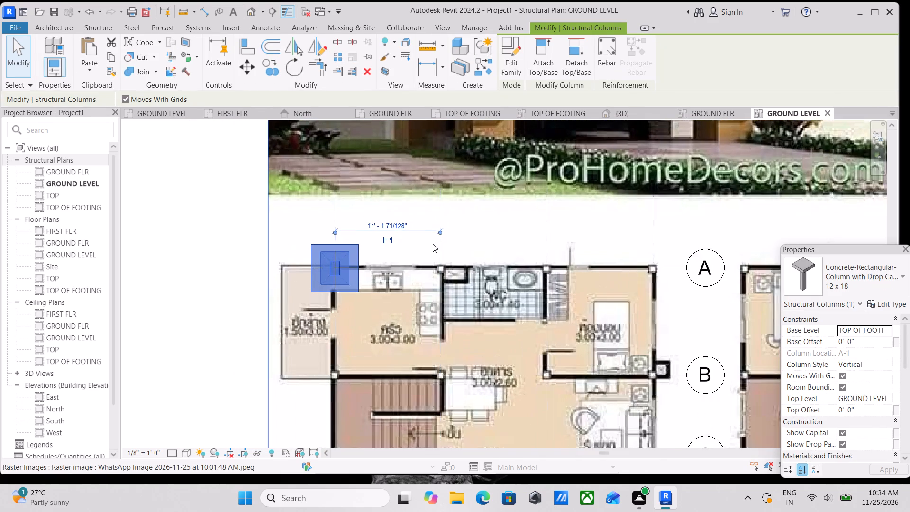
{"action": "scroll", "coordinate": [433, 244], "scroll_direction": "up", "scroll_amount": 1}
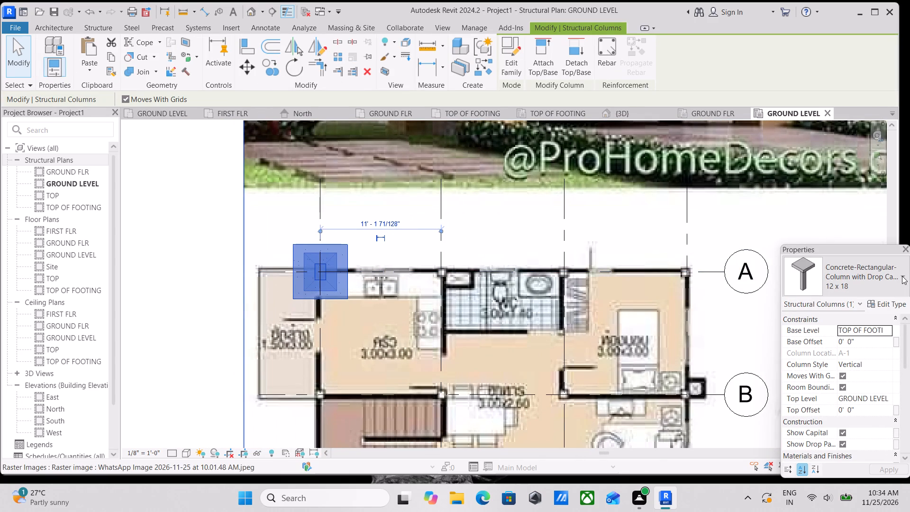
{"action": "left_click", "coordinate": [902, 276]}
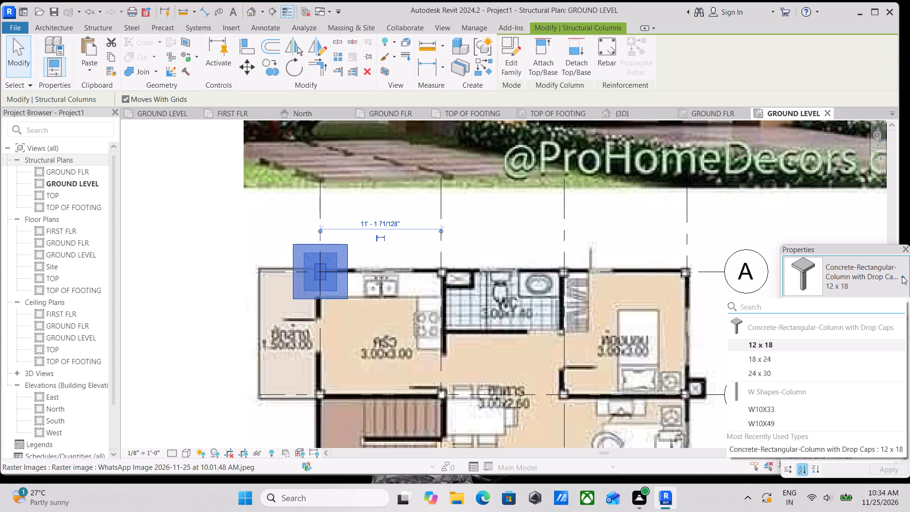
{"action": "key", "text": "Escape"}
{"action": "key", "text": "Escape"}
{"action": "scroll", "coordinate": [547, 236], "scroll_direction": "up", "scroll_amount": 3}
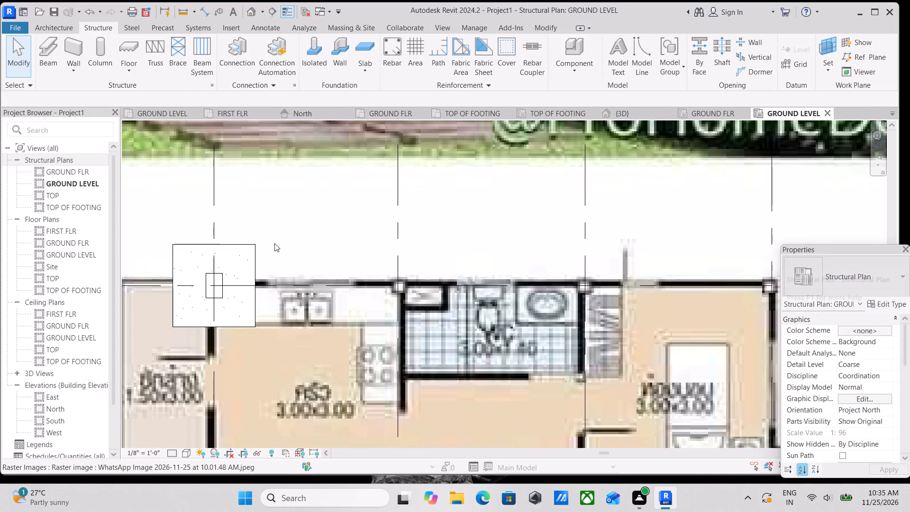
Load the Concrete-Rectangular-Column family from the Concrete folder and apply its 12 x 18 type to the column at grids A and 1.
{"action": "left_click", "coordinate": [255, 239]}
{"action": "scroll", "coordinate": [255, 239], "scroll_direction": "up", "scroll_amount": 2}
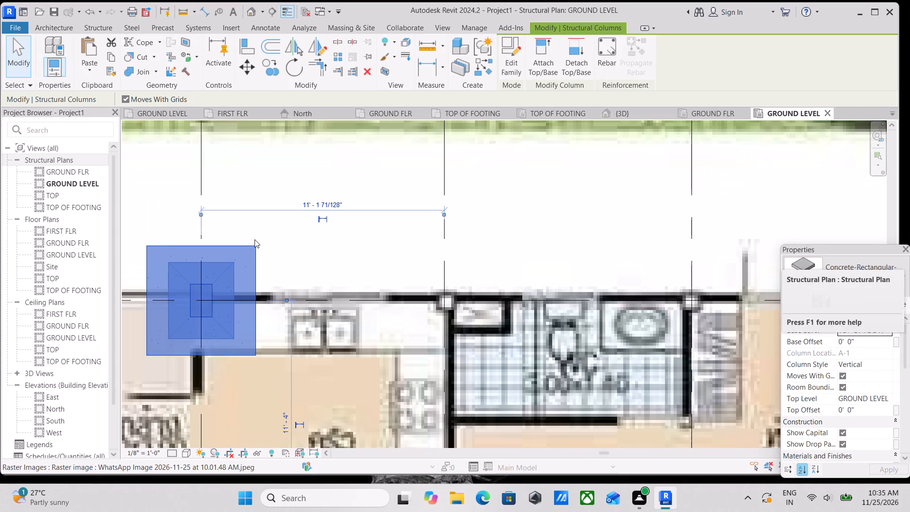
{"action": "scroll", "coordinate": [255, 239], "scroll_direction": "down", "scroll_amount": 2}
{"action": "left_click", "coordinate": [868, 264]}
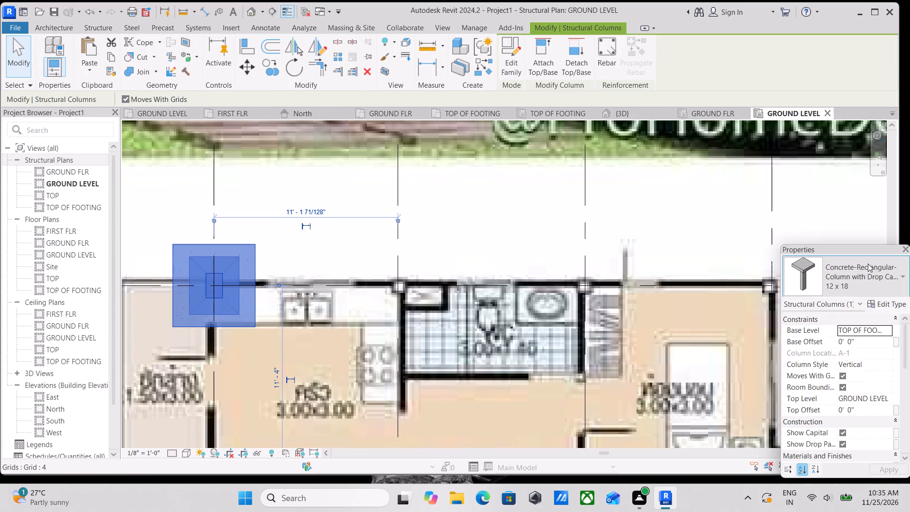
{"action": "left_click", "coordinate": [869, 271]}
{"action": "left_click", "coordinate": [895, 303]}
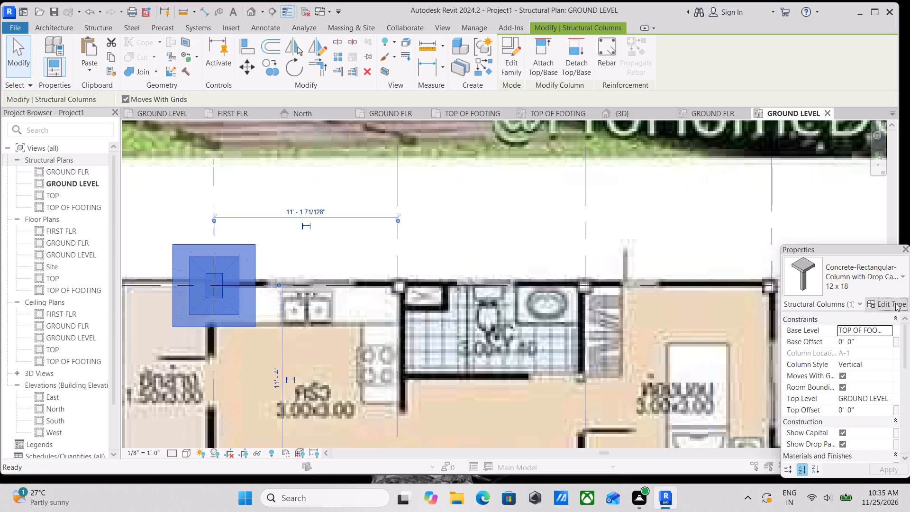
{"action": "left_click", "coordinate": [881, 97]}
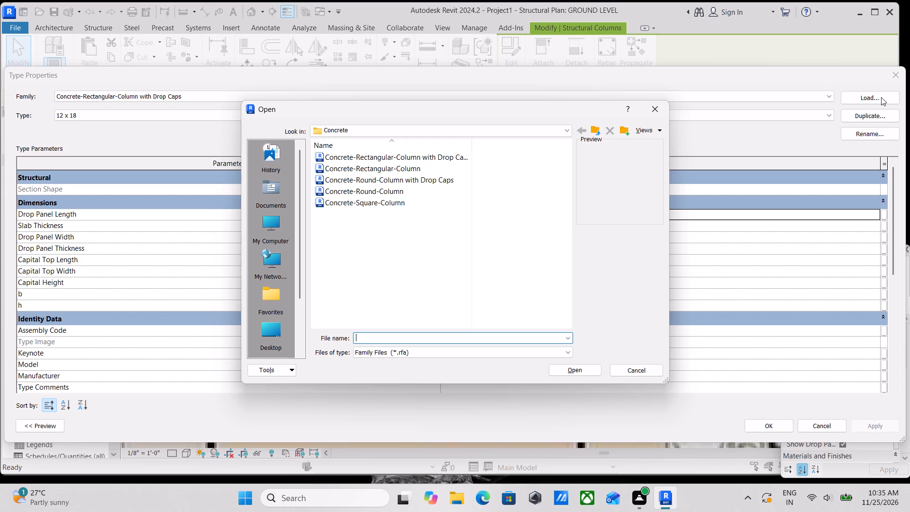
{"action": "left_click", "coordinate": [396, 165]}
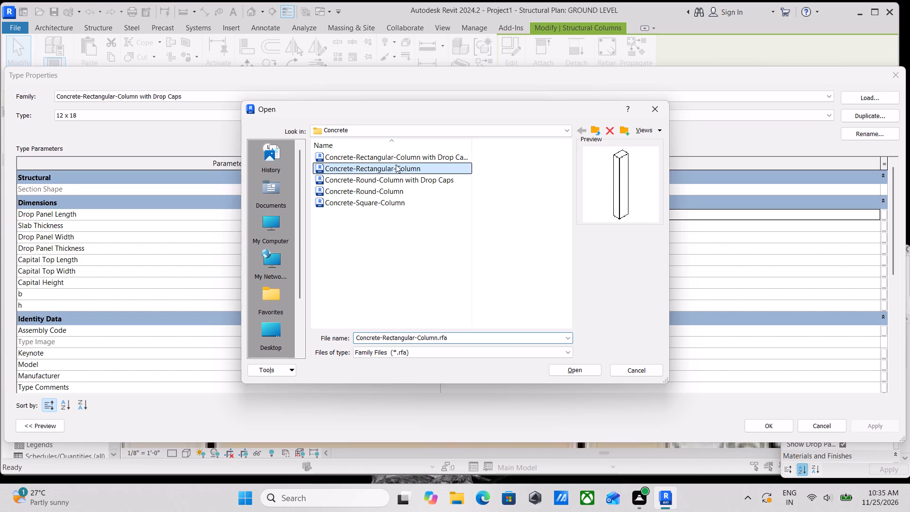
{"action": "left_click", "coordinate": [575, 371]}
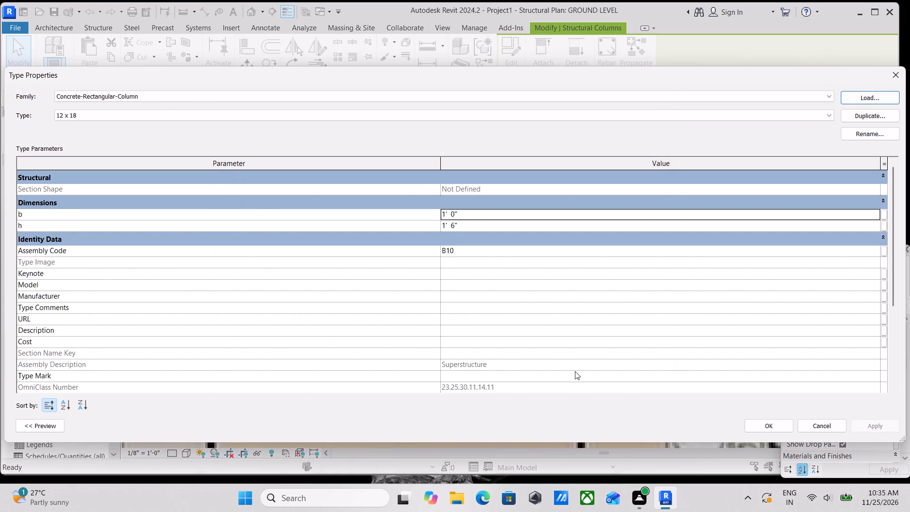
{"action": "left_click", "coordinate": [772, 424]}
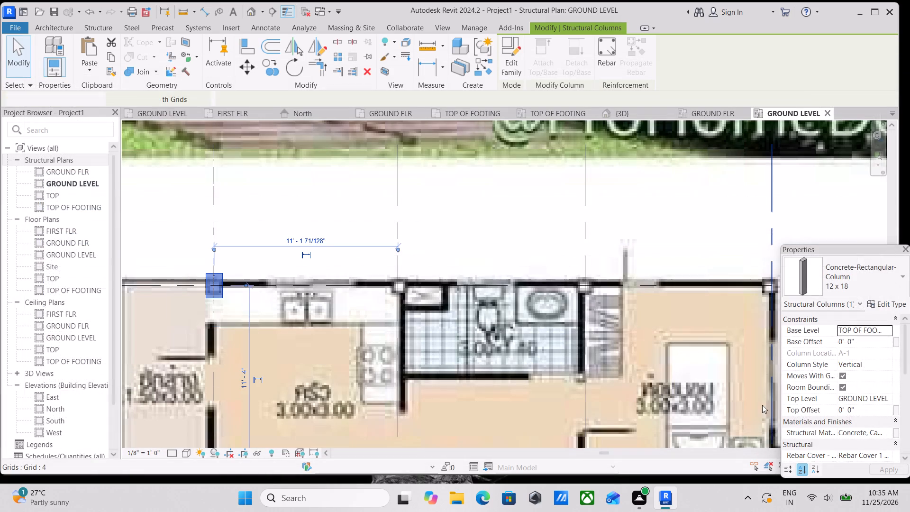
Examine how the replaced rectangular column at grids A and 1 fits the column drawn on the plan image.
{"action": "scroll", "coordinate": [234, 267], "scroll_direction": "up", "scroll_amount": 3}
{"action": "middle_click_drag", "start_coordinate": [181, 300], "coordinate": [283, 280]}
{"action": "scroll", "coordinate": [278, 286], "scroll_direction": "up", "scroll_amount": 3}
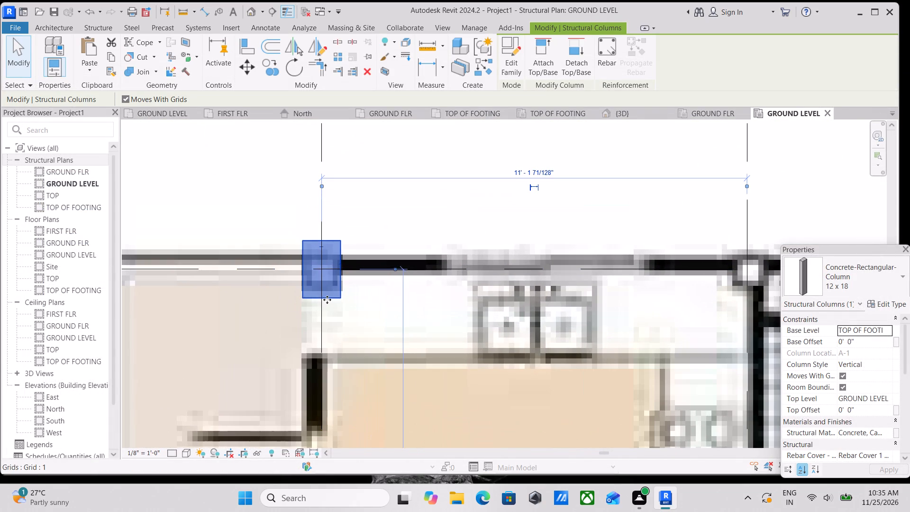
{"action": "scroll", "coordinate": [399, 410], "scroll_direction": "down", "scroll_amount": 2}
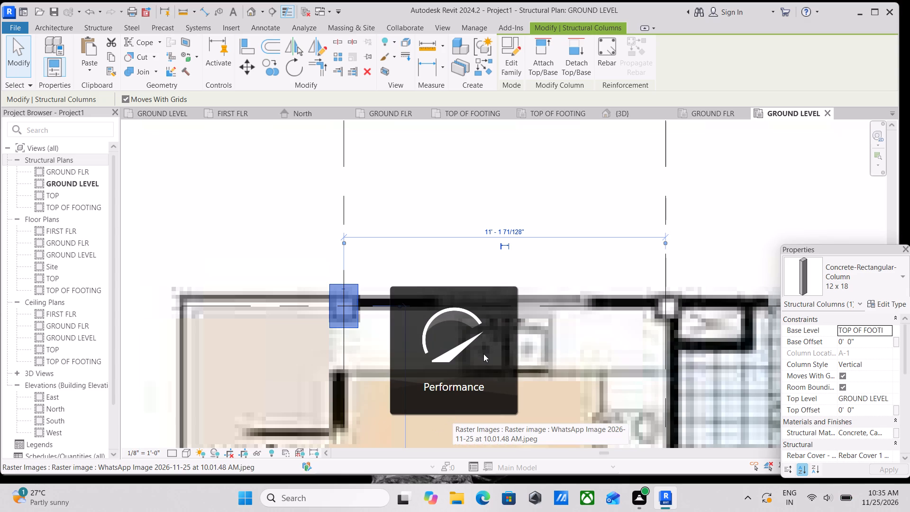
{"action": "scroll", "coordinate": [373, 284], "scroll_direction": "up", "scroll_amount": 3}
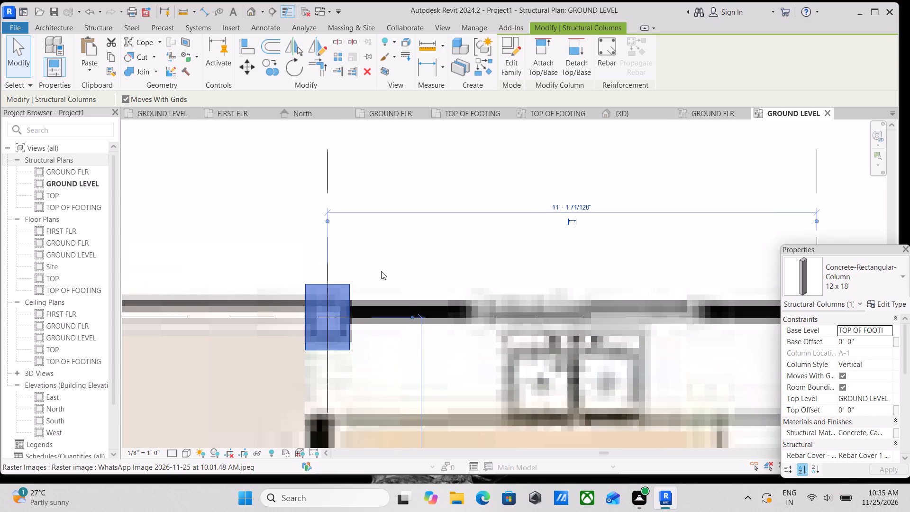
{"action": "key", "text": "Escape"}
{"action": "left_click", "coordinate": [349, 286]}
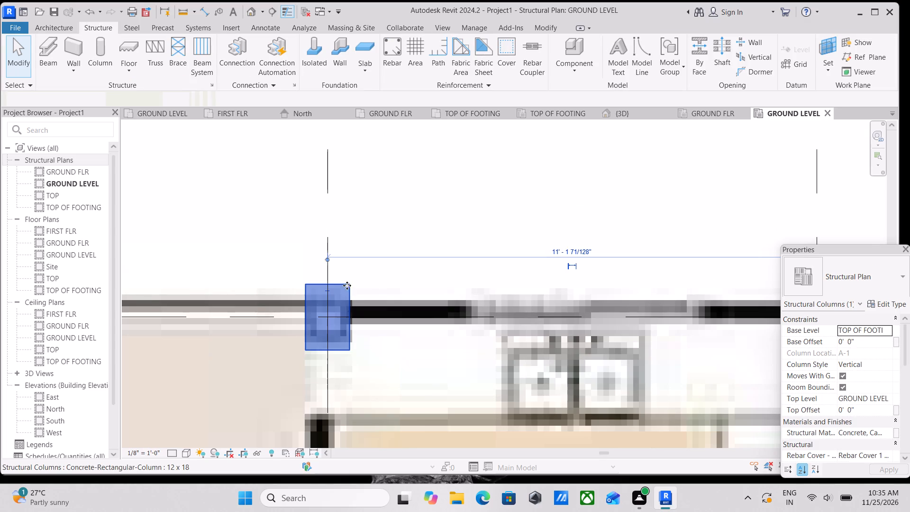
{"action": "key", "text": "Escape"}
{"action": "scroll", "coordinate": [364, 327], "scroll_direction": "up", "scroll_amount": 2}
{"action": "left_click", "coordinate": [337, 273]}
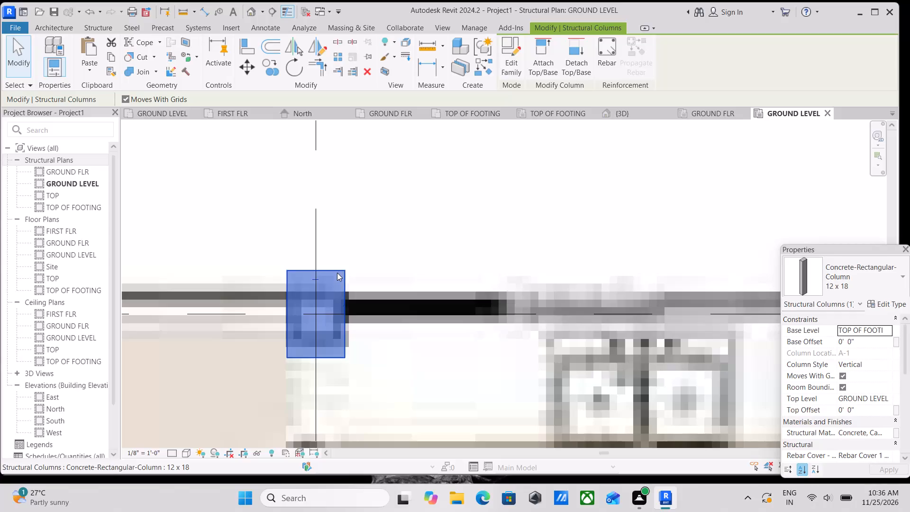
{"action": "scroll", "coordinate": [354, 372], "scroll_direction": "up", "scroll_amount": 1}
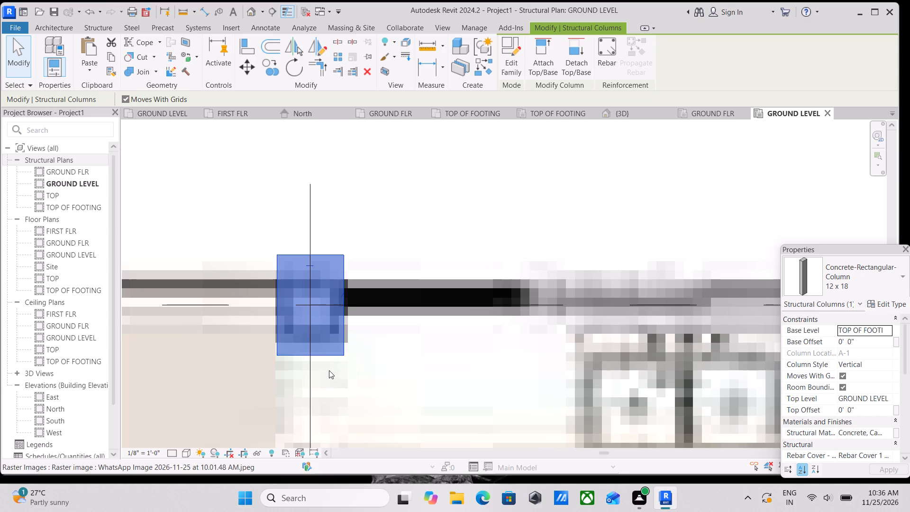
{"action": "key", "text": "Escape"}
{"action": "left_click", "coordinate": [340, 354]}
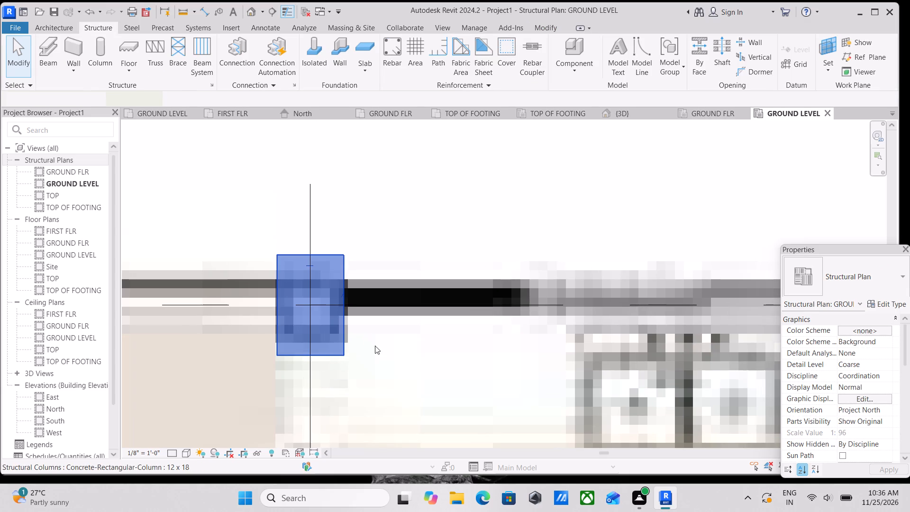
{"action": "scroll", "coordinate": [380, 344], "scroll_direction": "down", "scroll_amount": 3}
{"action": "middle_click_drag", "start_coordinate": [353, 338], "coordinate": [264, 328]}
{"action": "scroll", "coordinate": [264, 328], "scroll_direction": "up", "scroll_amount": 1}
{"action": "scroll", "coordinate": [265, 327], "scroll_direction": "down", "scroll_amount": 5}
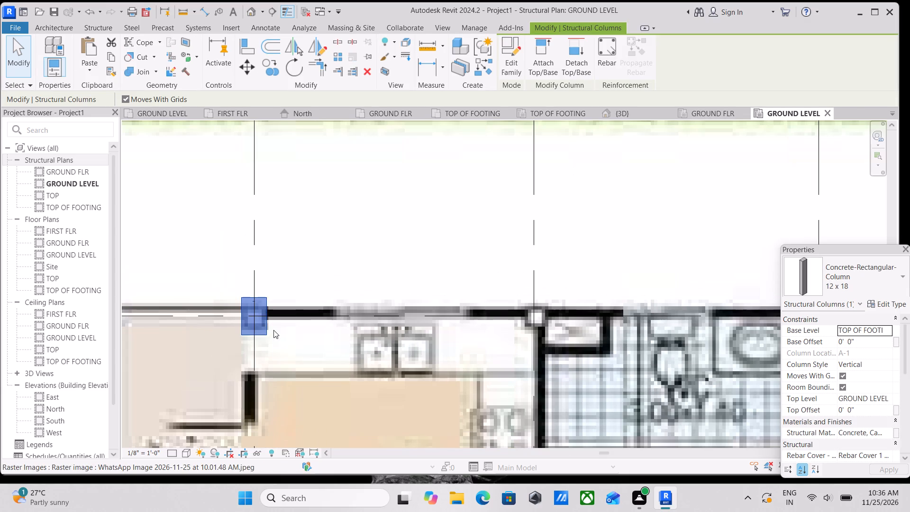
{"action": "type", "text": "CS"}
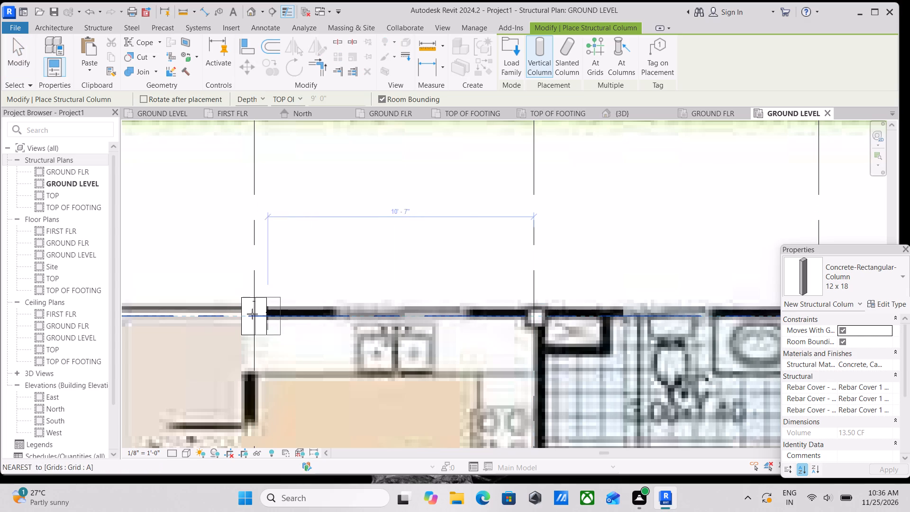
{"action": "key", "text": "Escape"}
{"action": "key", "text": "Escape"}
Duplicate the 12 x 18 type of the column at grids A and 1 as 12" X 12" COLUMN.
{"action": "left_click", "coordinate": [263, 328]}
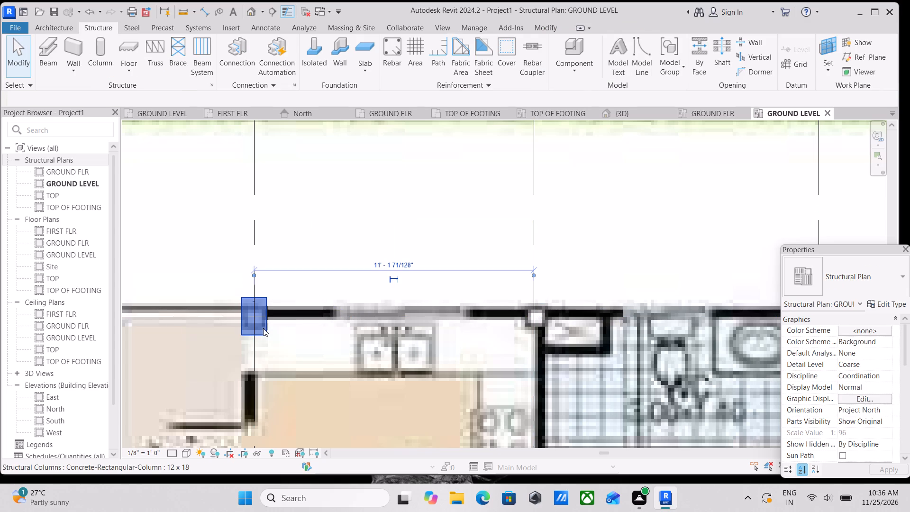
{"action": "left_click", "coordinate": [892, 303]}
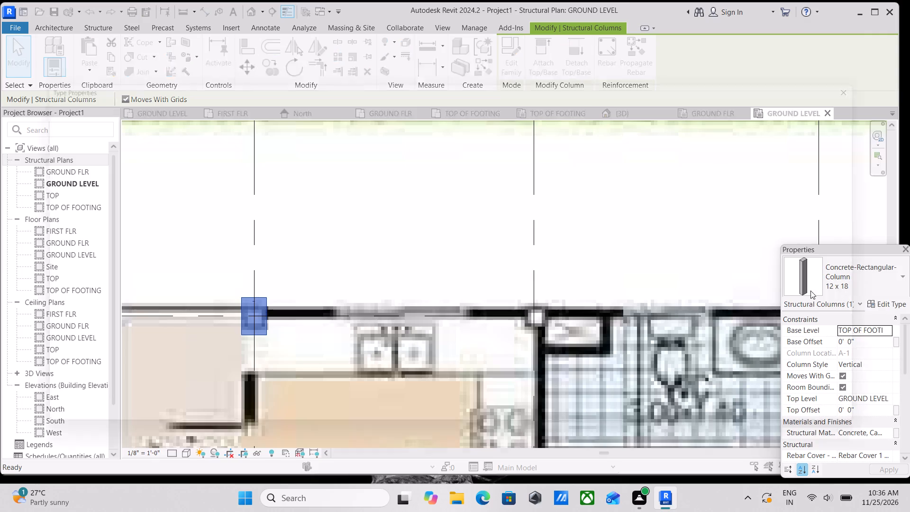
{"action": "left_click", "coordinate": [881, 116]}
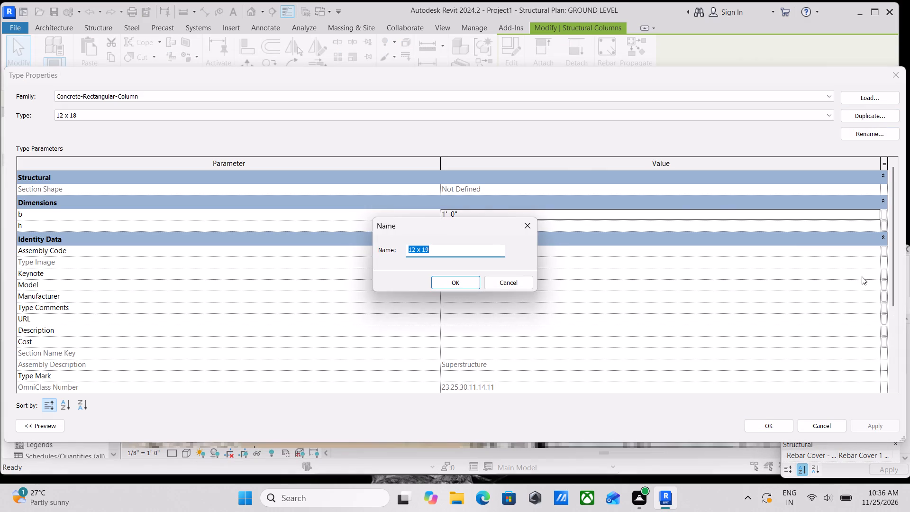
{"action": "type", "text": "12"}
{"action": "key", "text": "shift+quotedbl"}
{"action": "key", "text": "space"}
{"action": "type", "text": "X 12"}
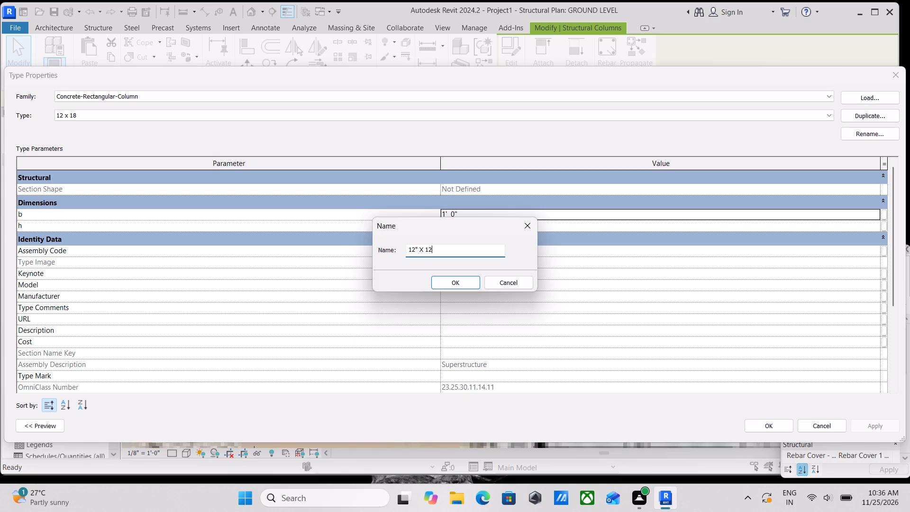
{"action": "key", "text": "shift+quotedbl"}
{"action": "key", "text": "space"}
{"action": "type", "text": "COLUMN"}
{"action": "left_click", "coordinate": [453, 284]}
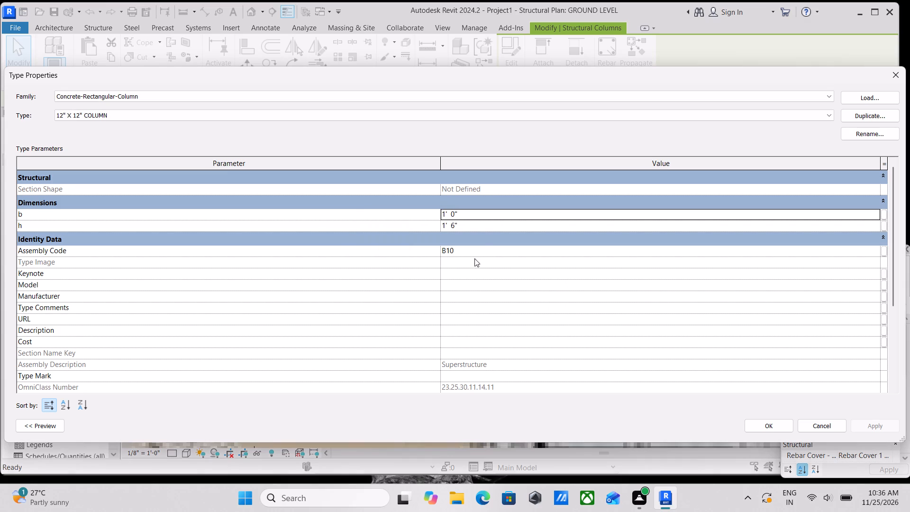
Set the h dimension of the 12" X 12" COLUMN type to 1' and apply it to the column.
{"action": "left_click", "coordinate": [490, 220]}
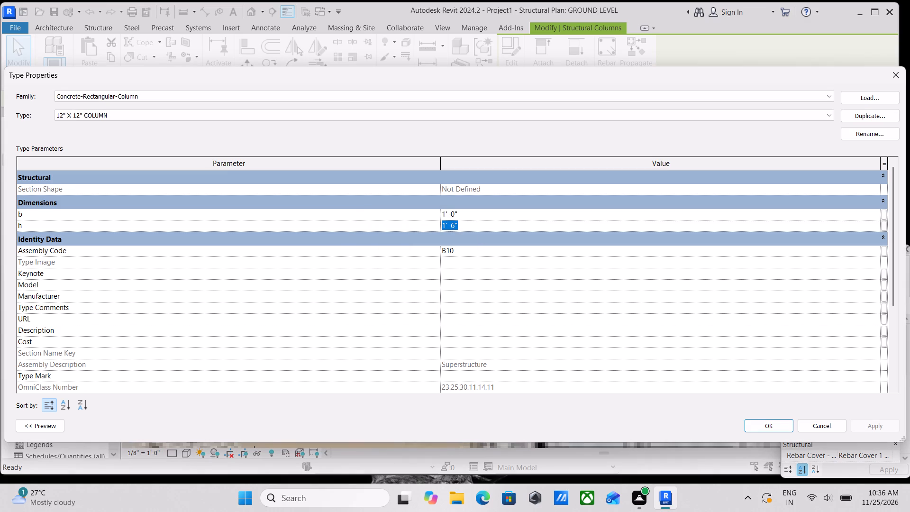
{"action": "type", "text": "1'"}
{"action": "key", "text": "Return"}
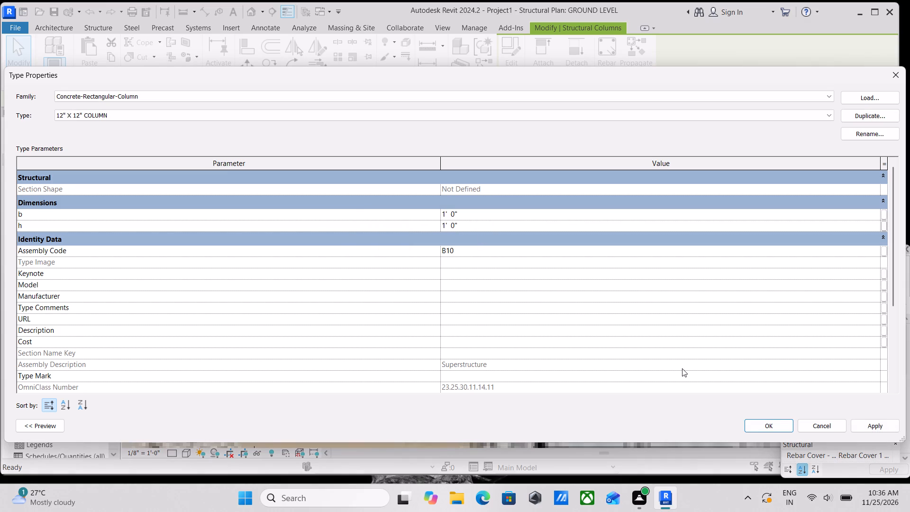
{"action": "left_click", "coordinate": [874, 427]}
{"action": "left_click", "coordinate": [752, 429]}
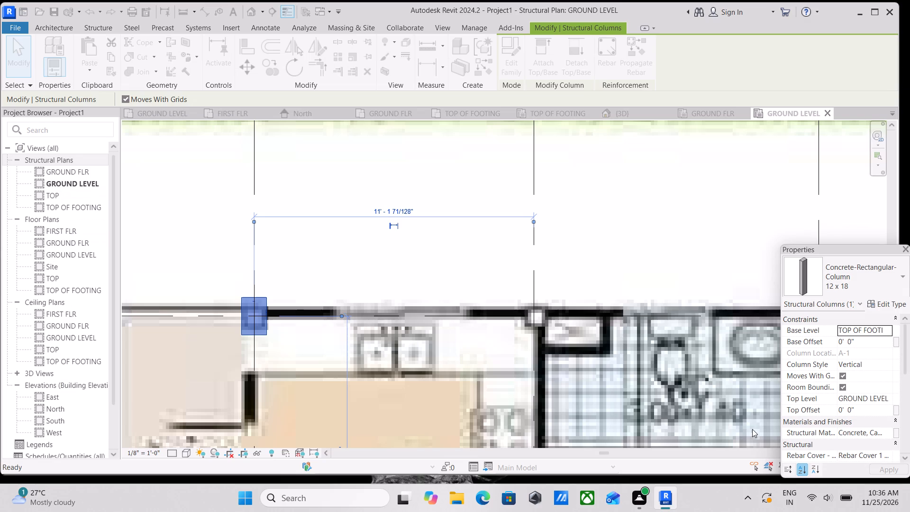
{"action": "scroll", "coordinate": [226, 330], "scroll_direction": "up", "scroll_amount": 1}
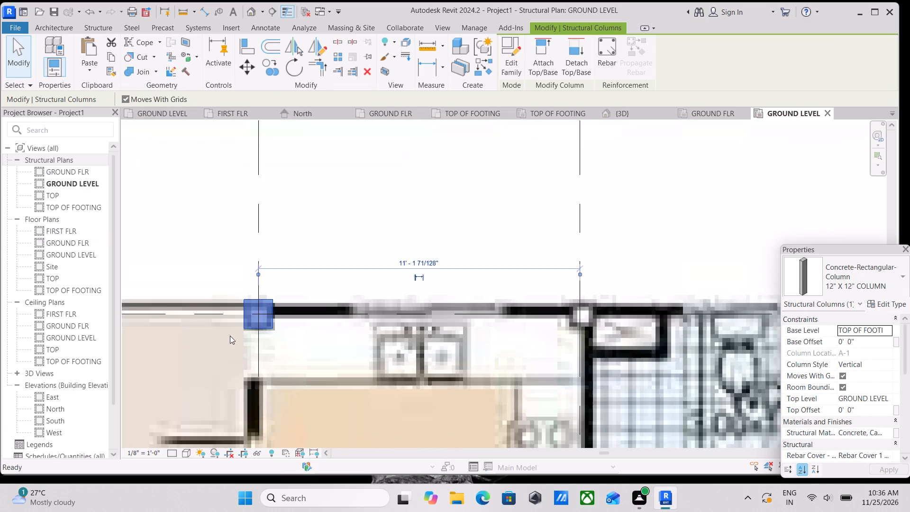
{"action": "scroll", "coordinate": [230, 336], "scroll_direction": "up", "scroll_amount": 1}
{"action": "key", "text": "Escape"}
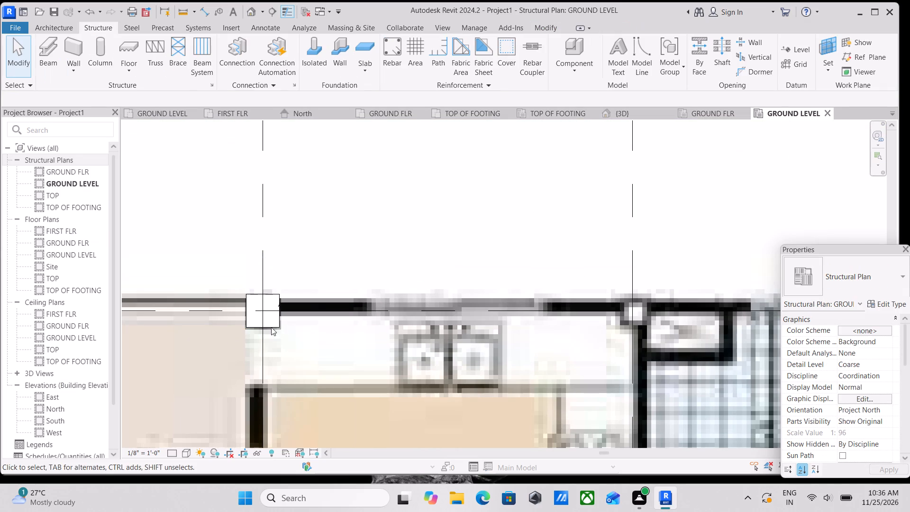
Place 12" X 12" structural columns at the intersections of grid A with grids 2, 3 and 4.
{"action": "left_click", "coordinate": [277, 326]}
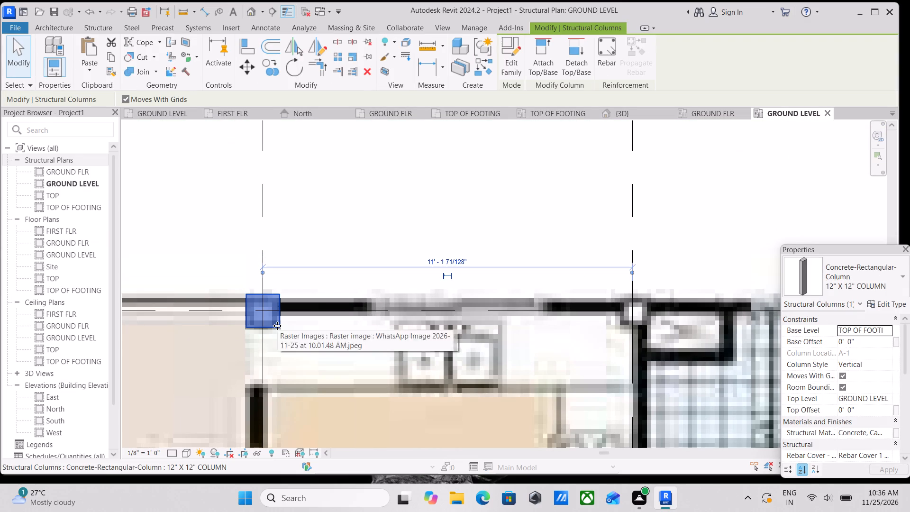
{"action": "type", "text": "CS"}
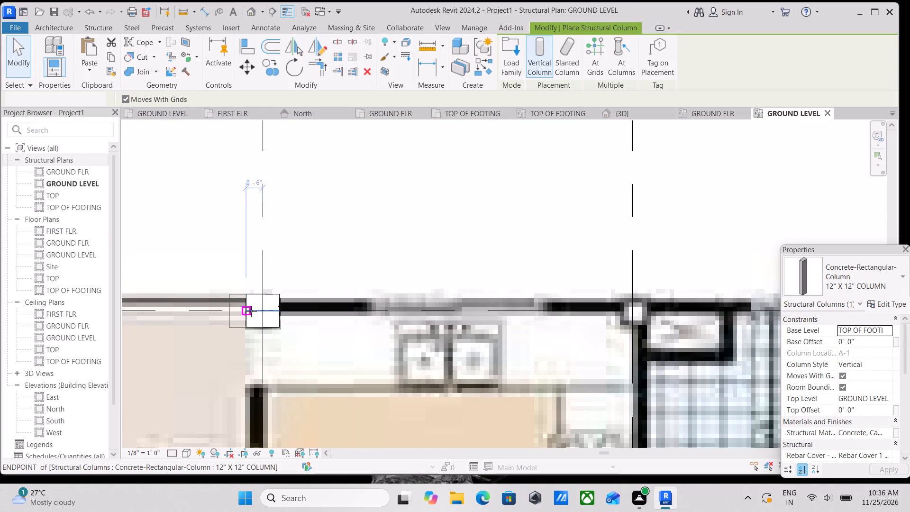
{"action": "middle_click_drag", "start_coordinate": [592, 311], "coordinate": [343, 341]}
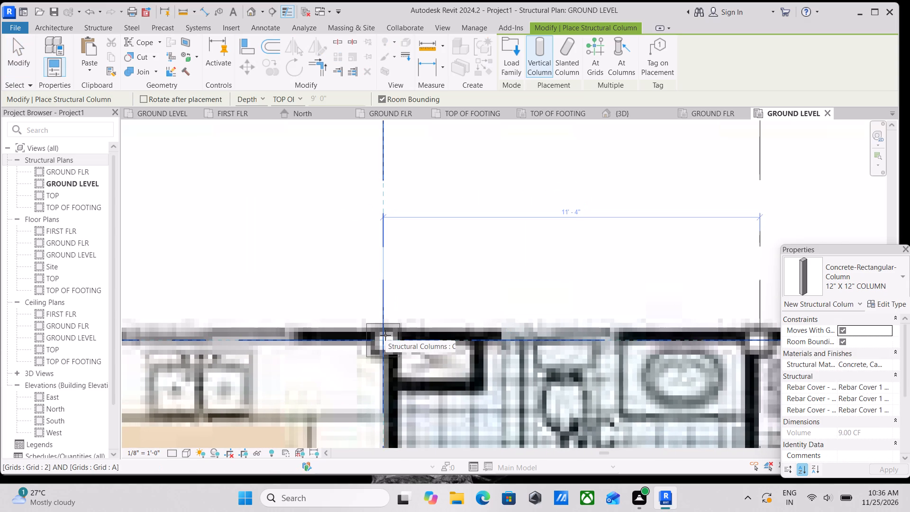
{"action": "left_click", "coordinate": [385, 335]}
{"action": "scroll", "coordinate": [385, 335], "scroll_direction": "down", "scroll_amount": 2}
{"action": "middle_click_drag", "start_coordinate": [532, 329], "coordinate": [409, 332]}
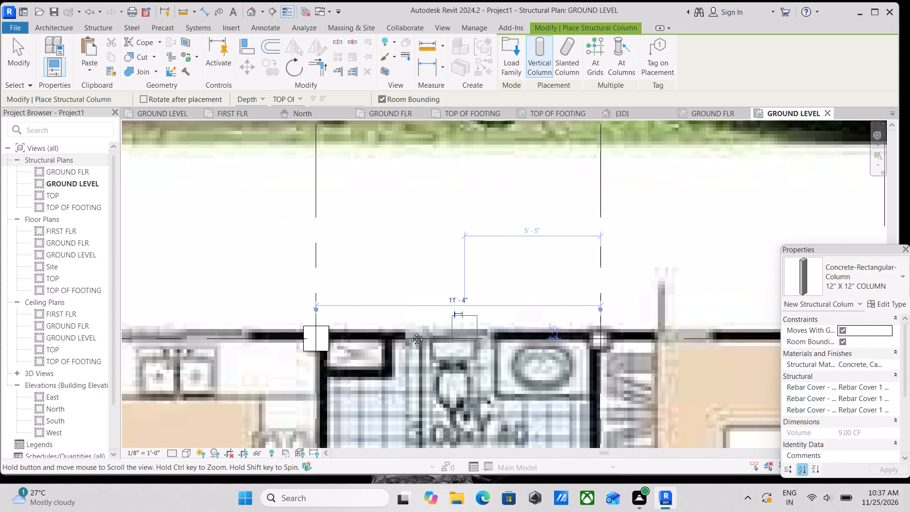
{"action": "middle_click_drag", "start_coordinate": [409, 332], "coordinate": [411, 331]}
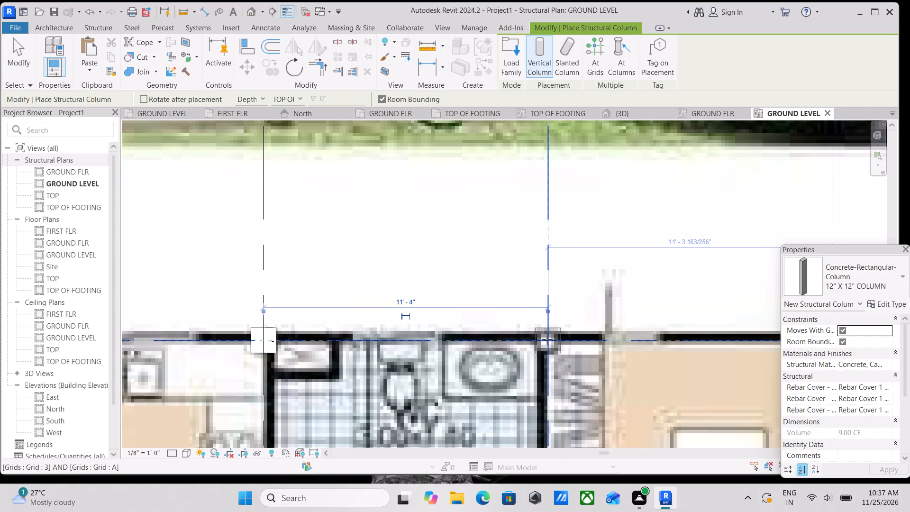
{"action": "left_click", "coordinate": [546, 340]}
{"action": "scroll", "coordinate": [546, 340], "scroll_direction": "down", "scroll_amount": 4}
{"action": "middle_click_drag", "start_coordinate": [598, 338], "coordinate": [574, 337]}
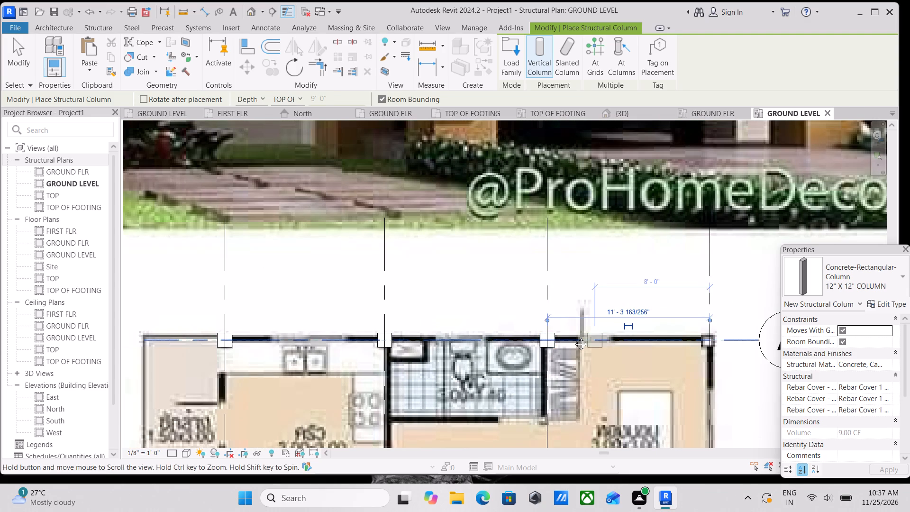
{"action": "middle_click_drag", "start_coordinate": [574, 337], "coordinate": [504, 337]}
{"action": "scroll", "coordinate": [610, 343], "scroll_direction": "up", "scroll_amount": 6}
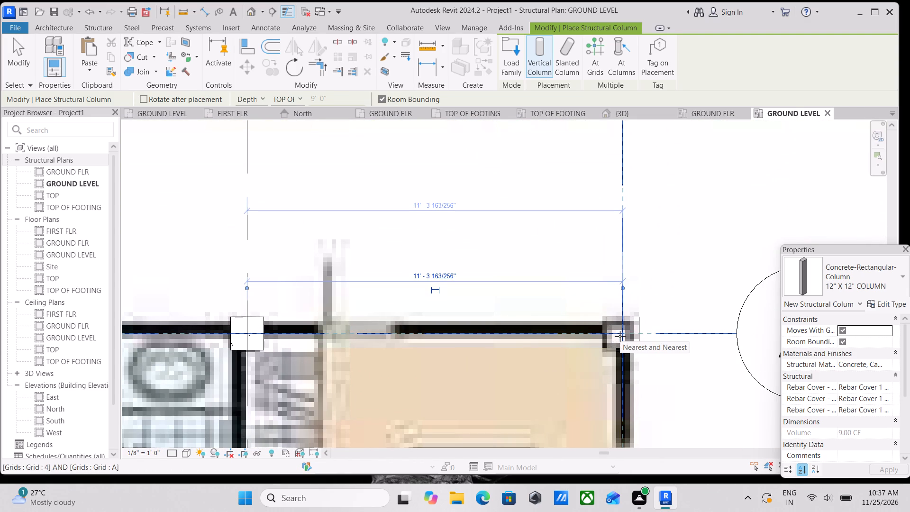
{"action": "left_click", "coordinate": [620, 336]}
Place 12" X 12" structural columns over the drawn columns where grid B meets grids 4, 3 and 2.
{"action": "scroll", "coordinate": [620, 336], "scroll_direction": "down", "scroll_amount": 4}
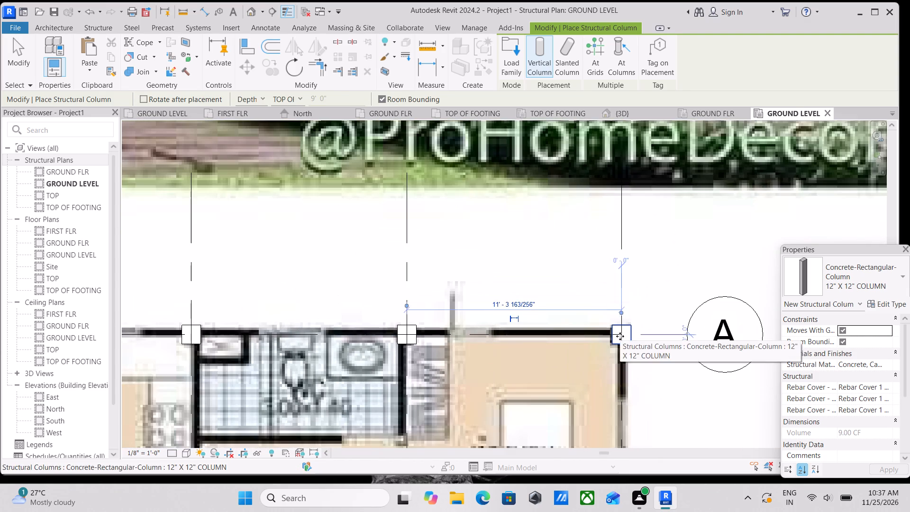
{"action": "scroll", "coordinate": [620, 336], "scroll_direction": "down", "scroll_amount": 3}
{"action": "middle_click_drag", "start_coordinate": [620, 336], "coordinate": [619, 229]}
{"action": "scroll", "coordinate": [615, 377], "scroll_direction": "up", "scroll_amount": 1}
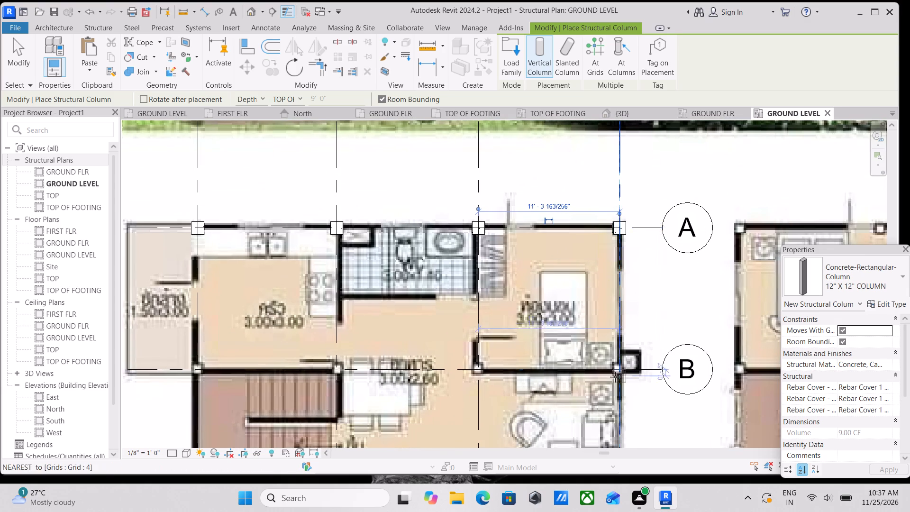
{"action": "scroll", "coordinate": [615, 377], "scroll_direction": "up", "scroll_amount": 4}
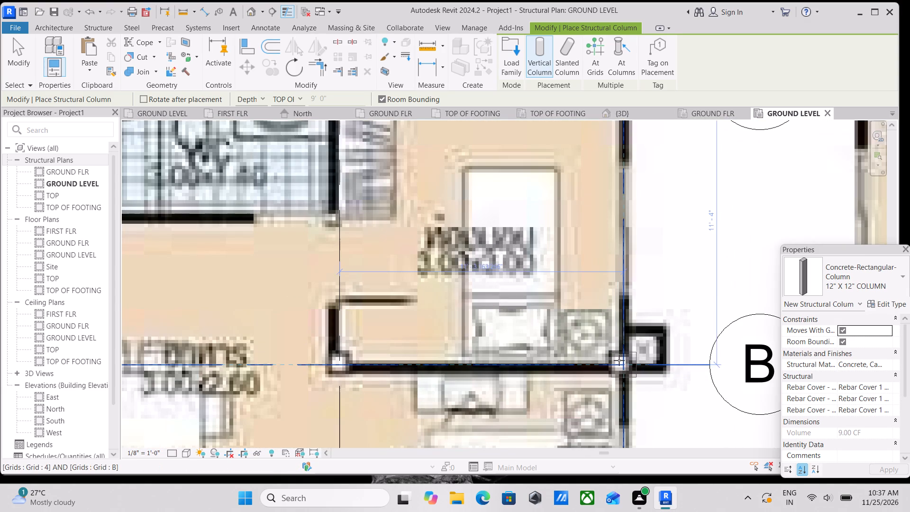
{"action": "scroll", "coordinate": [620, 360], "scroll_direction": "up", "scroll_amount": 8}
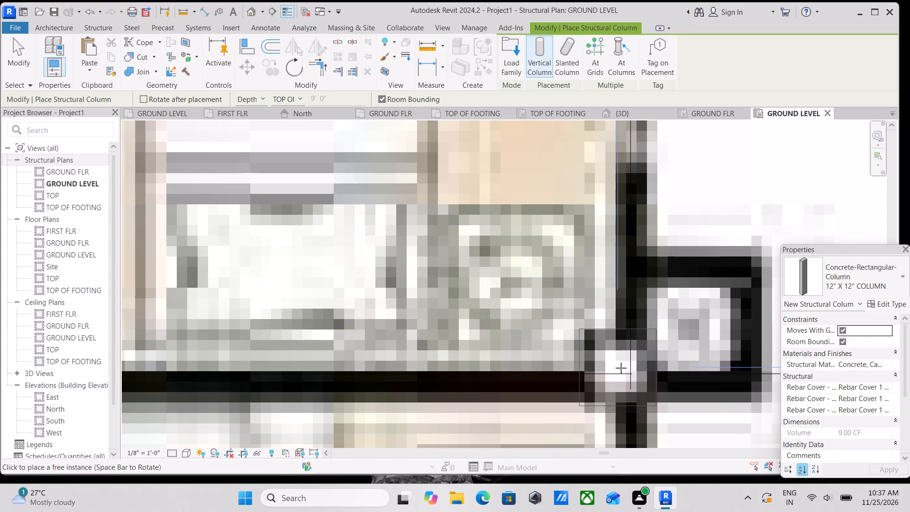
{"action": "left_click", "coordinate": [621, 368]}
{"action": "scroll", "coordinate": [621, 368], "scroll_direction": "down", "scroll_amount": 10}
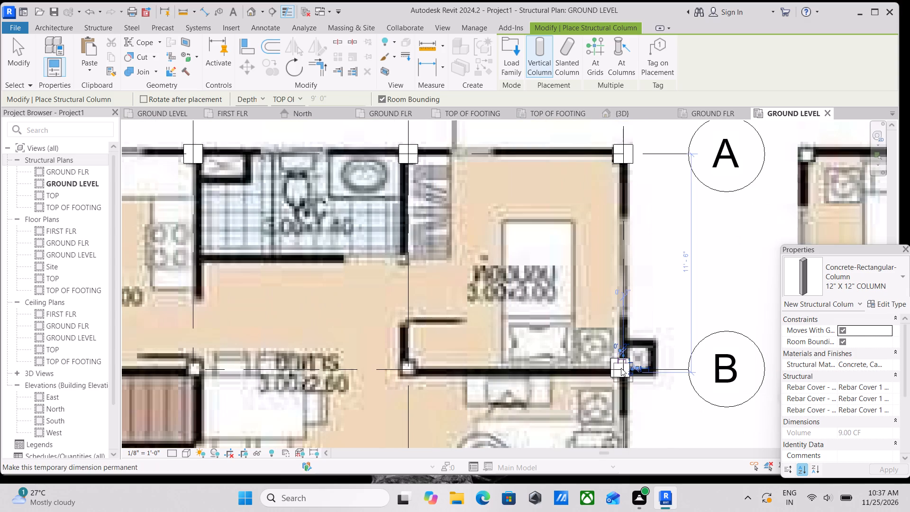
{"action": "scroll", "coordinate": [621, 368], "scroll_direction": "down", "scroll_amount": 2}
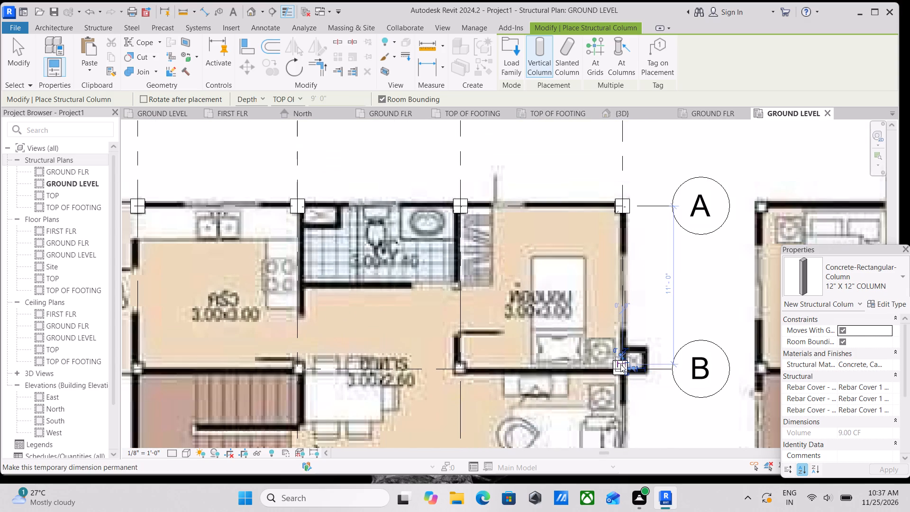
{"action": "scroll", "coordinate": [439, 369], "scroll_direction": "up", "scroll_amount": 8}
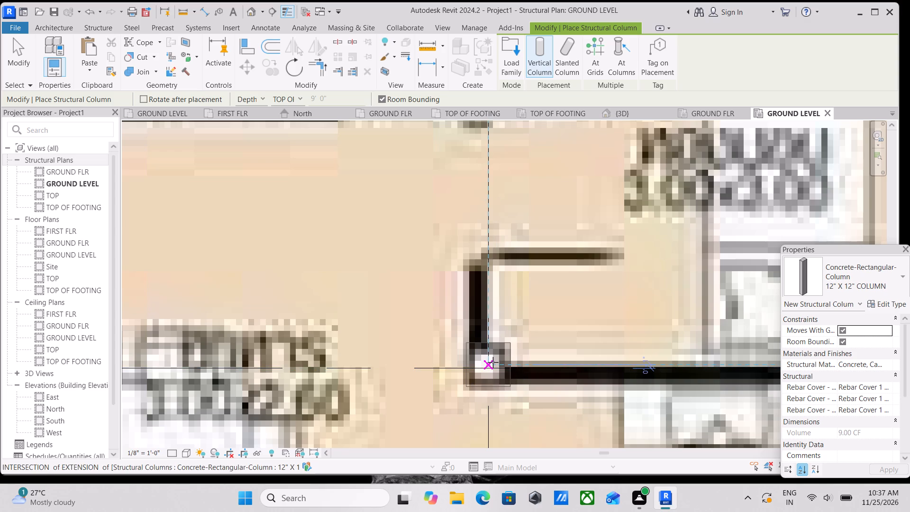
{"action": "left_click", "coordinate": [494, 362]}
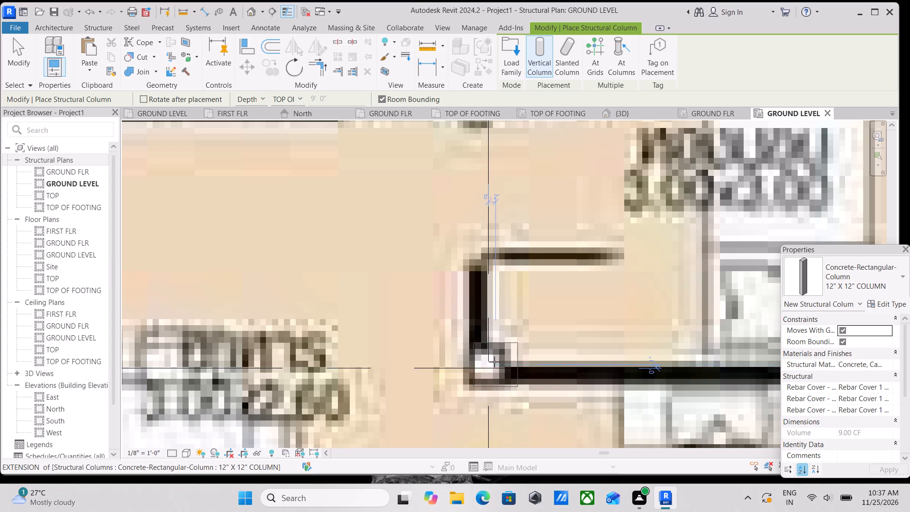
{"action": "scroll", "coordinate": [494, 362], "scroll_direction": "down", "scroll_amount": 9}
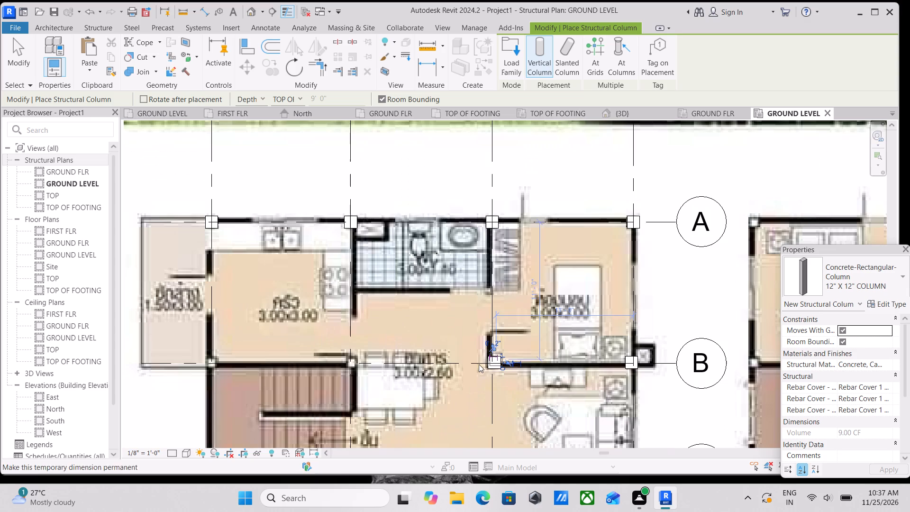
{"action": "scroll", "coordinate": [359, 364], "scroll_direction": "up", "scroll_amount": 11}
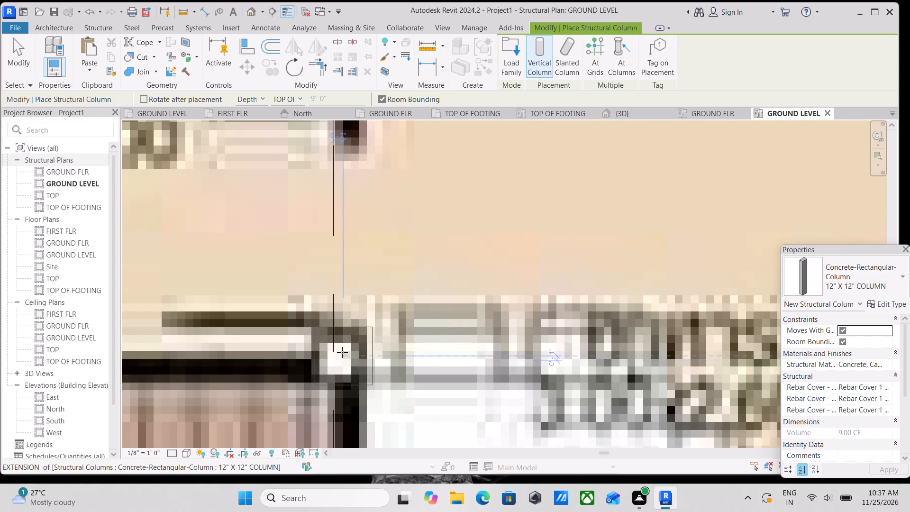
{"action": "left_click", "coordinate": [340, 352]}
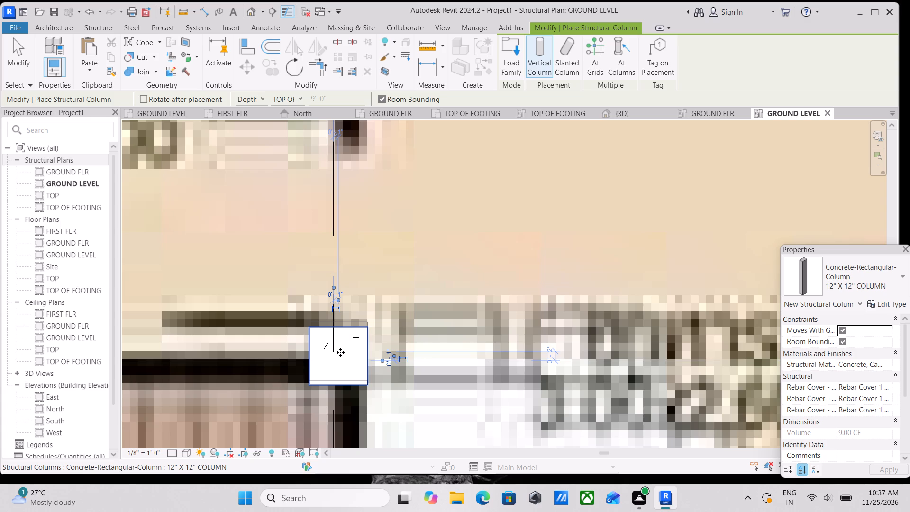
Place a 12" X 12" structural column at the intersection of grids B and 1.
{"action": "scroll", "coordinate": [213, 347], "scroll_direction": "down", "scroll_amount": 2}
{"action": "middle_click_drag", "start_coordinate": [213, 347], "coordinate": [299, 318]}
{"action": "middle_click_drag", "start_coordinate": [299, 318], "coordinate": [313, 314]}
{"action": "scroll", "coordinate": [263, 325], "scroll_direction": "down", "scroll_amount": 1}
{"action": "middle_click_drag", "start_coordinate": [263, 325], "coordinate": [390, 297]}
{"action": "middle_click_drag", "start_coordinate": [290, 313], "coordinate": [417, 305]}
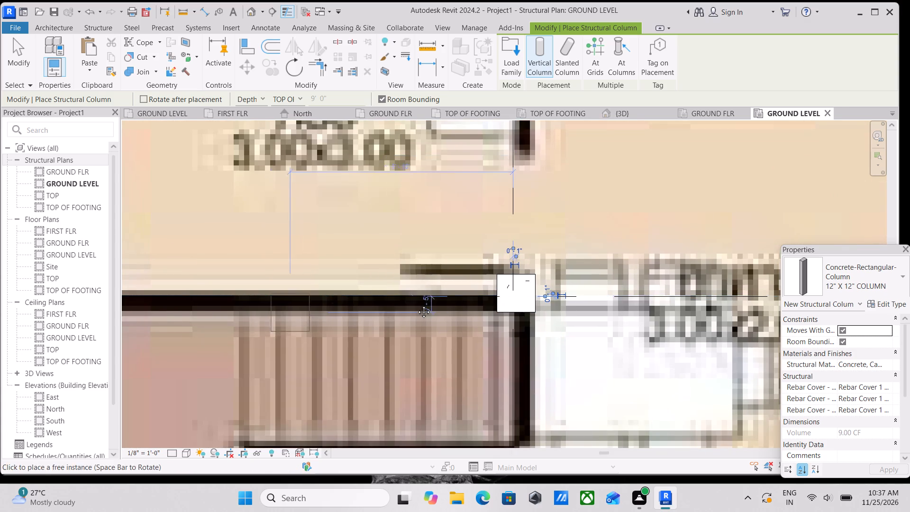
{"action": "middle_click_drag", "start_coordinate": [417, 305], "coordinate": [471, 302]}
{"action": "middle_click_drag", "start_coordinate": [264, 309], "coordinate": [410, 308]}
{"action": "scroll", "coordinate": [430, 283], "scroll_direction": "up", "scroll_amount": 2}
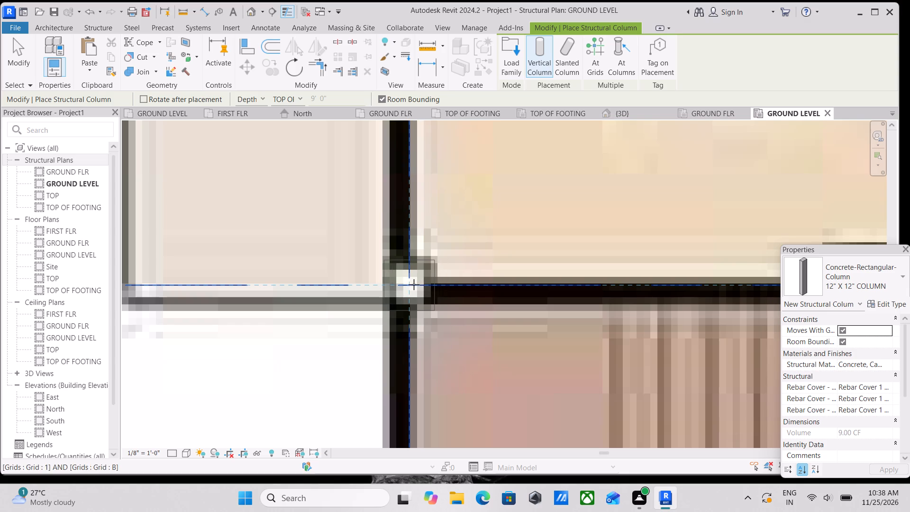
{"action": "left_click", "coordinate": [414, 284]}
Place 12" X 12" structural columns at the intersections of grid C with grids 1 and 2.
{"action": "scroll", "coordinate": [414, 284], "scroll_direction": "down", "scroll_amount": 4}
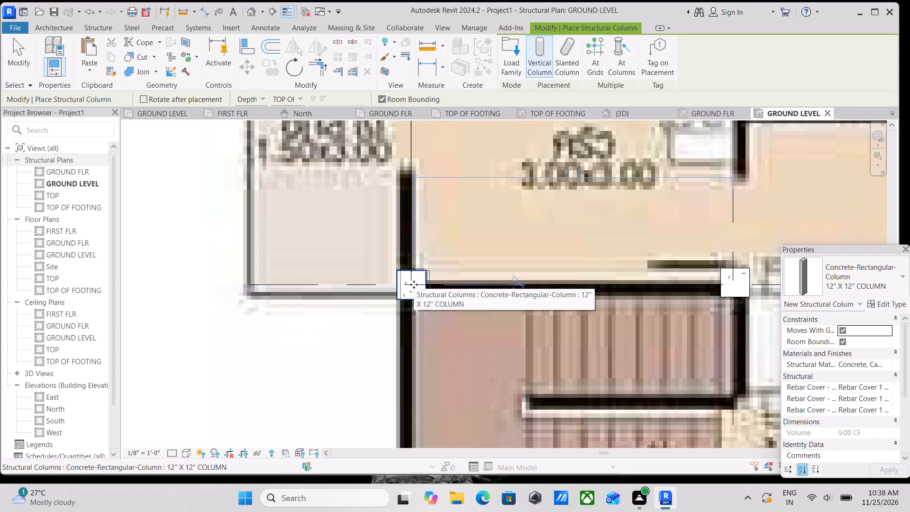
{"action": "scroll", "coordinate": [414, 284], "scroll_direction": "down", "scroll_amount": 3}
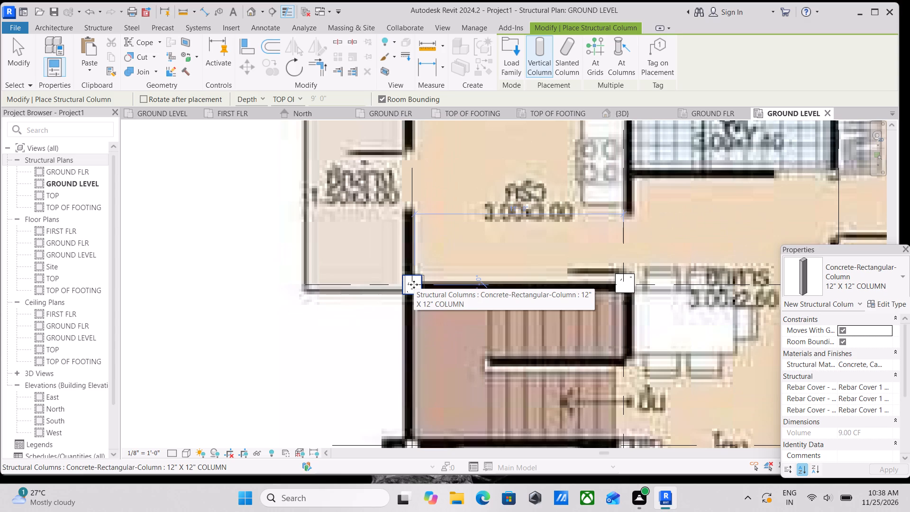
{"action": "scroll", "coordinate": [464, 270], "scroll_direction": "down", "scroll_amount": 3}
{"action": "middle_click_drag", "start_coordinate": [455, 285], "coordinate": [460, 266]}
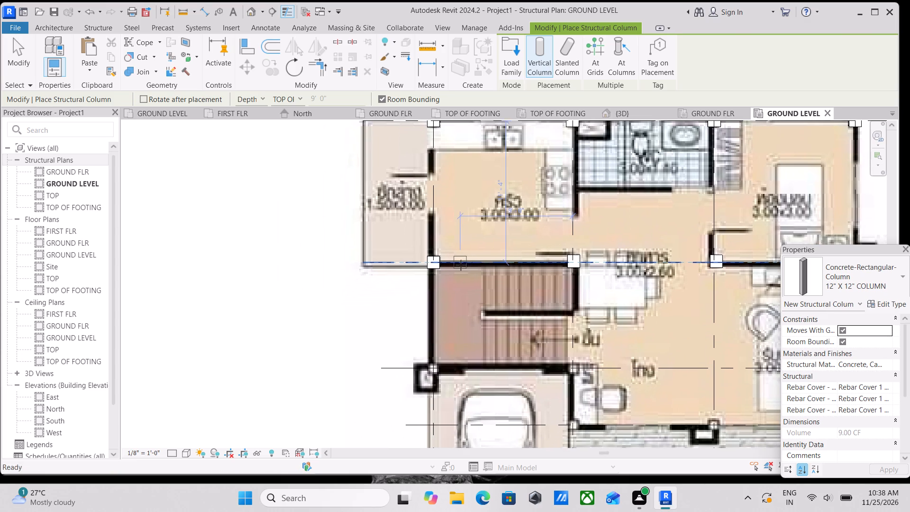
{"action": "scroll", "coordinate": [439, 382], "scroll_direction": "up", "scroll_amount": 6}
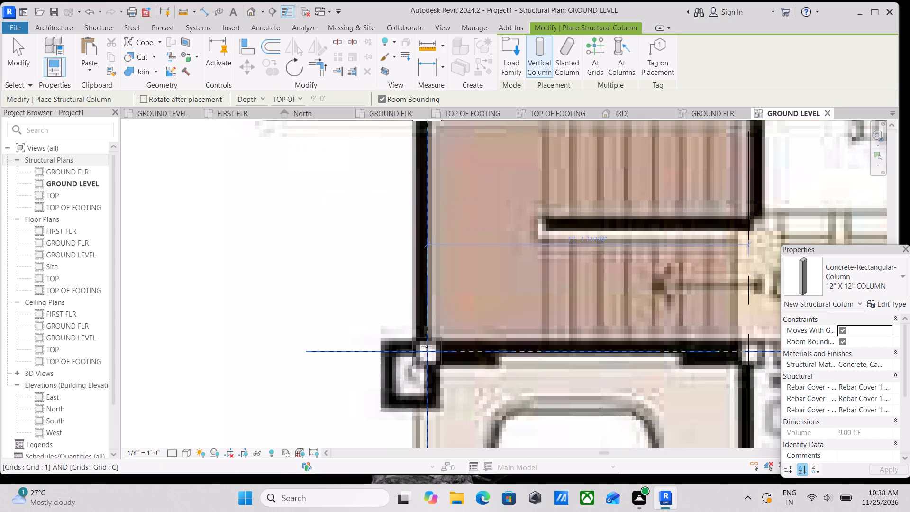
{"action": "scroll", "coordinate": [426, 352], "scroll_direction": "up", "scroll_amount": 3}
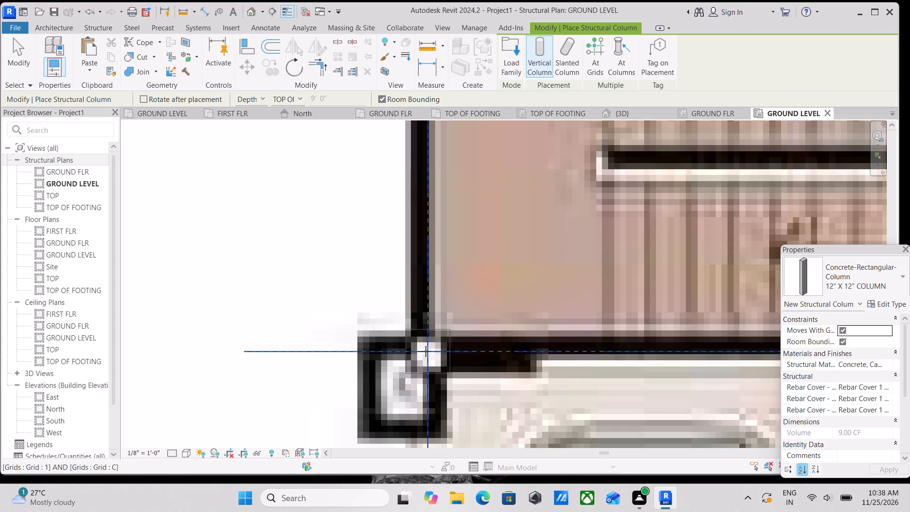
{"action": "left_click", "coordinate": [426, 351]}
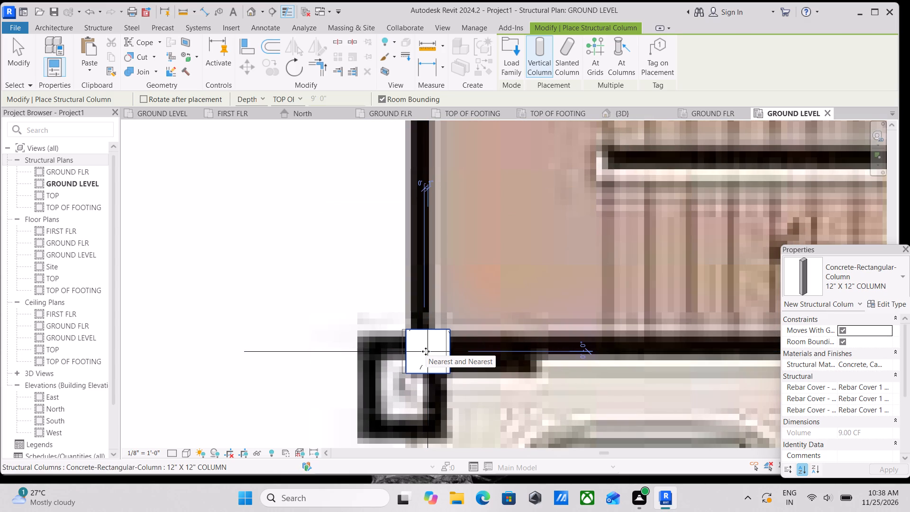
{"action": "scroll", "coordinate": [498, 341], "scroll_direction": "down", "scroll_amount": 2}
{"action": "middle_click_drag", "start_coordinate": [498, 341], "coordinate": [262, 327]}
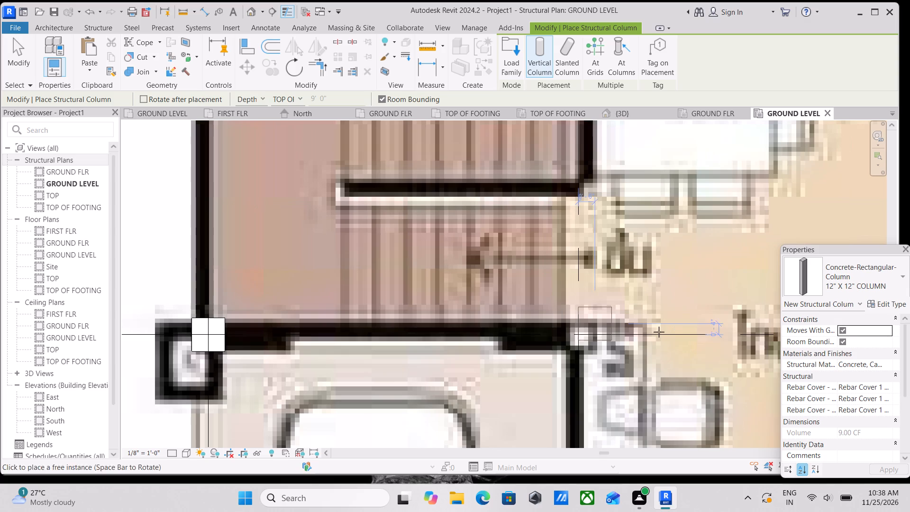
{"action": "left_click", "coordinate": [581, 336]}
Place a 12" X 12" structural column on grid 2 over the drawn column at the outer end of the carport.
{"action": "scroll", "coordinate": [602, 336], "scroll_direction": "down", "scroll_amount": 2}
{"action": "middle_click_drag", "start_coordinate": [602, 336], "coordinate": [412, 323]}
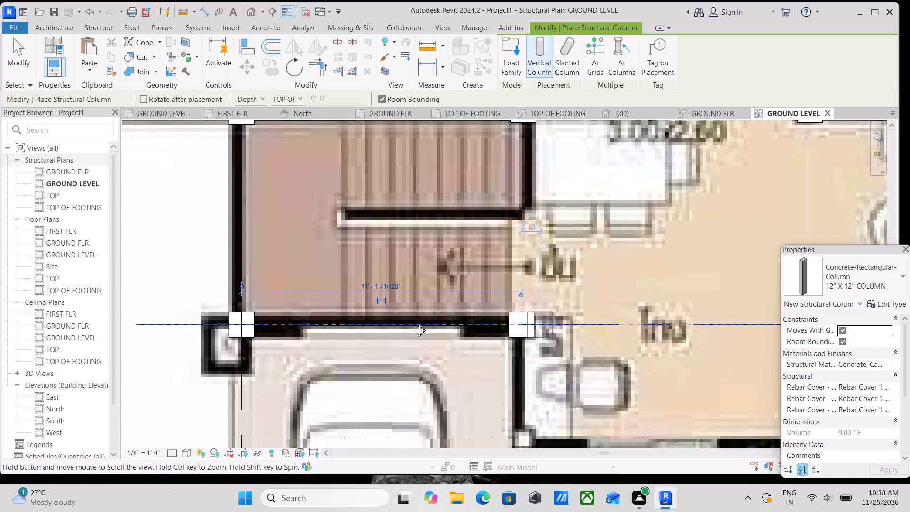
{"action": "middle_click_drag", "start_coordinate": [412, 323], "coordinate": [393, 323]}
{"action": "middle_click_drag", "start_coordinate": [755, 311], "coordinate": [496, 321]}
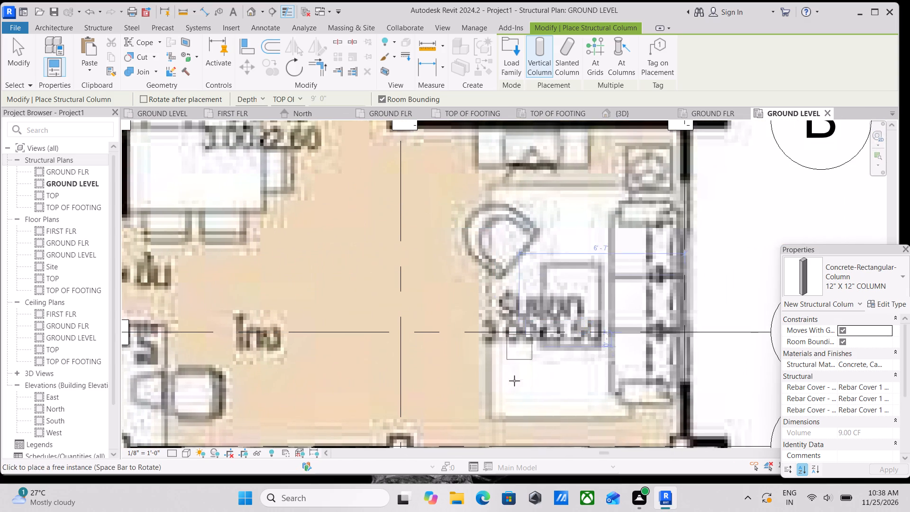
{"action": "scroll", "coordinate": [509, 382], "scroll_direction": "down", "scroll_amount": 3}
{"action": "middle_click_drag", "start_coordinate": [510, 376], "coordinate": [569, 276]}
{"action": "scroll", "coordinate": [345, 375], "scroll_direction": "down", "scroll_amount": 2}
{"action": "middle_click_drag", "start_coordinate": [345, 375], "coordinate": [432, 305]}
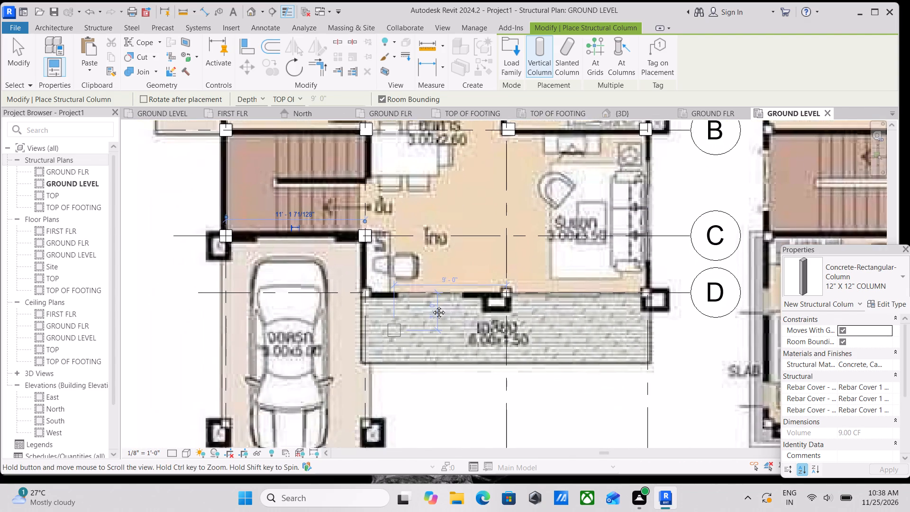
{"action": "middle_click_drag", "start_coordinate": [432, 305], "coordinate": [440, 301]}
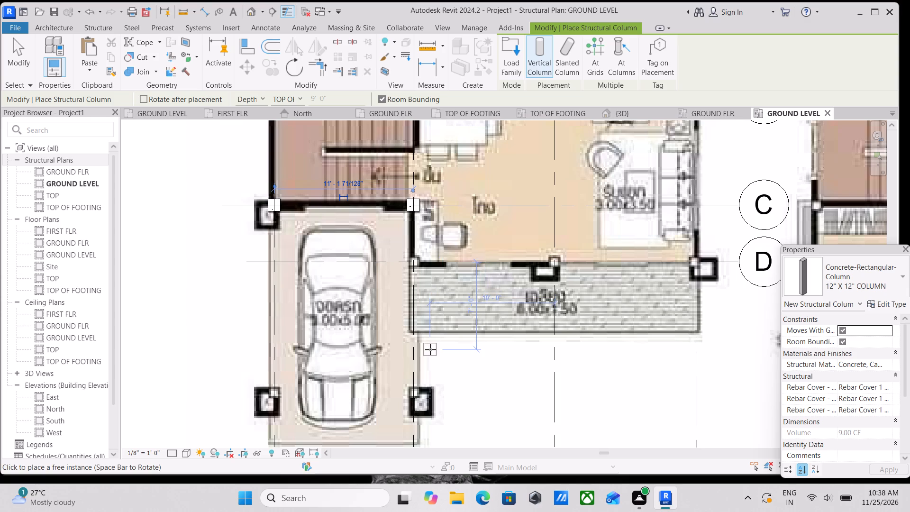
{"action": "scroll", "coordinate": [430, 349], "scroll_direction": "down", "scroll_amount": 3}
{"action": "middle_click_drag", "start_coordinate": [430, 349], "coordinate": [432, 325]}
{"action": "scroll", "coordinate": [428, 355], "scroll_direction": "up", "scroll_amount": 3}
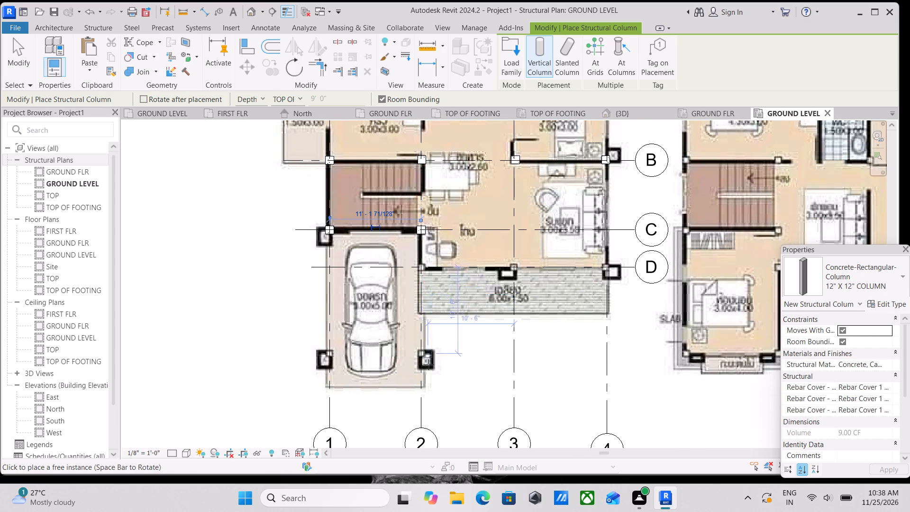
{"action": "scroll", "coordinate": [428, 365], "scroll_direction": "up", "scroll_amount": 5}
{"action": "scroll", "coordinate": [421, 317], "scroll_direction": "up", "scroll_amount": 3}
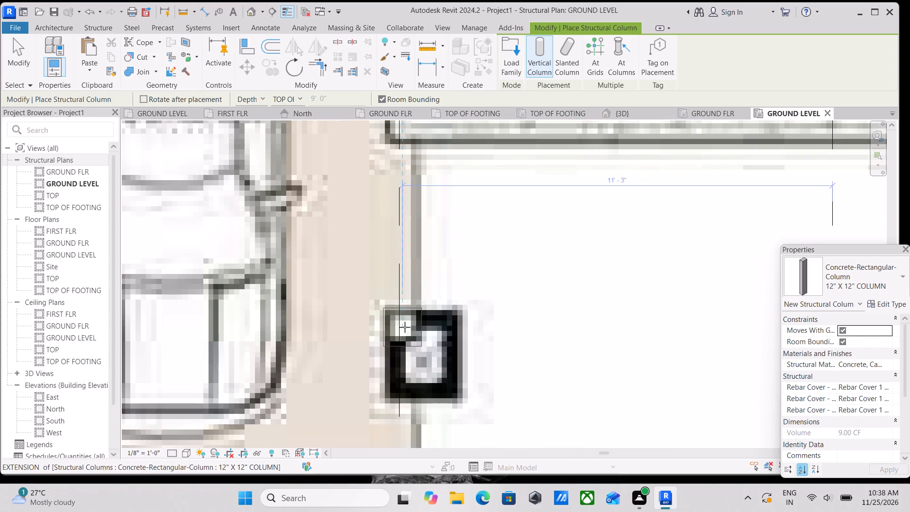
{"action": "left_click", "coordinate": [405, 327]}
Place a 12" X 12" structural column on grid 1 at the carport's other outer corner, aligned with the carport column on grid 2.
{"action": "scroll", "coordinate": [405, 327], "scroll_direction": "down", "scroll_amount": 4}
{"action": "scroll", "coordinate": [330, 338], "scroll_direction": "down", "scroll_amount": 3}
{"action": "middle_click_drag", "start_coordinate": [321, 339], "coordinate": [430, 341]}
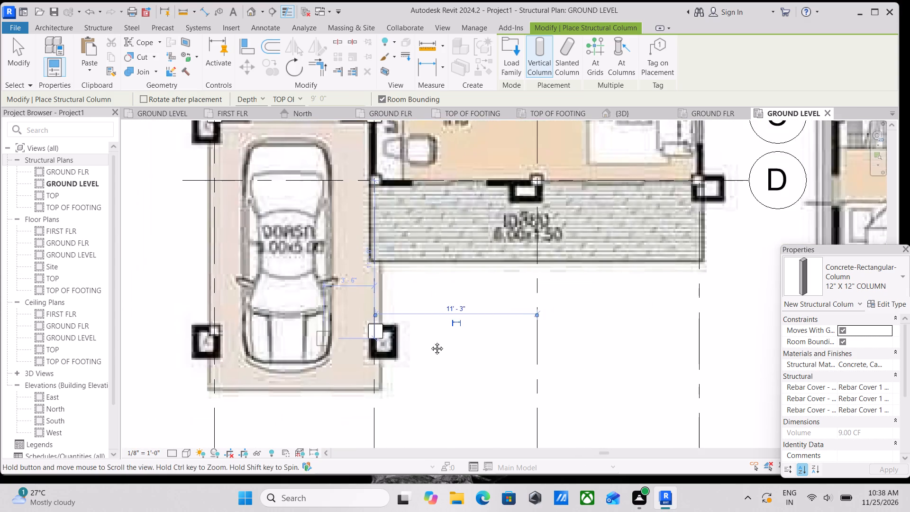
{"action": "middle_click_drag", "start_coordinate": [430, 341], "coordinate": [454, 341]}
{"action": "scroll", "coordinate": [347, 336], "scroll_direction": "up", "scroll_amount": 2}
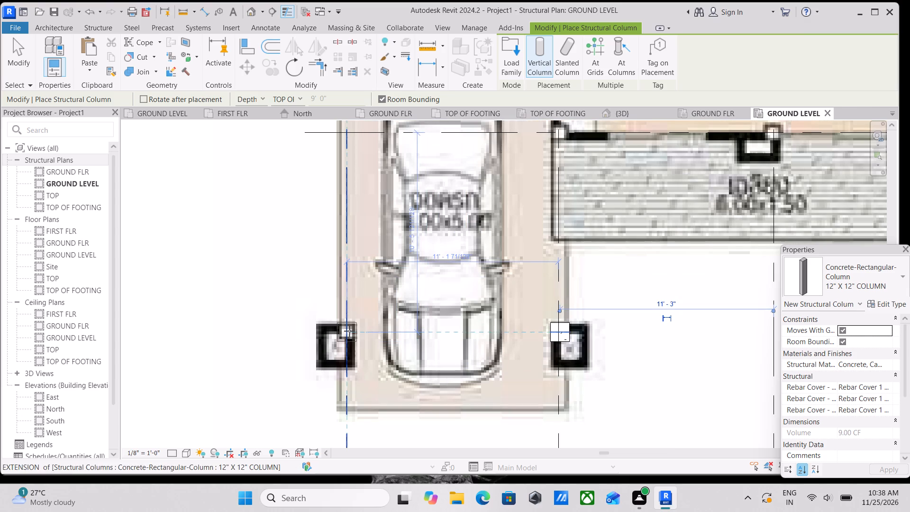
{"action": "left_click", "coordinate": [348, 331]}
Place 12" X 12" structural columns at the intersections of grid D with grids 2, 3 and 4.
{"action": "scroll", "coordinate": [348, 331], "scroll_direction": "down", "scroll_amount": 3}
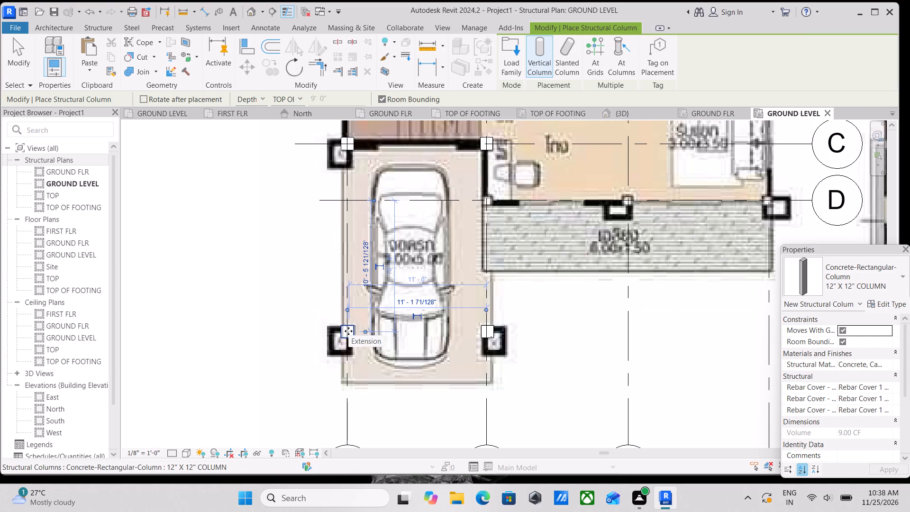
{"action": "middle_click_drag", "start_coordinate": [348, 331], "coordinate": [338, 387]}
{"action": "middle_click_drag", "start_coordinate": [617, 261], "coordinate": [555, 335]}
{"action": "scroll", "coordinate": [555, 335], "scroll_direction": "up", "scroll_amount": 2}
{"action": "scroll", "coordinate": [378, 345], "scroll_direction": "up", "scroll_amount": 1}
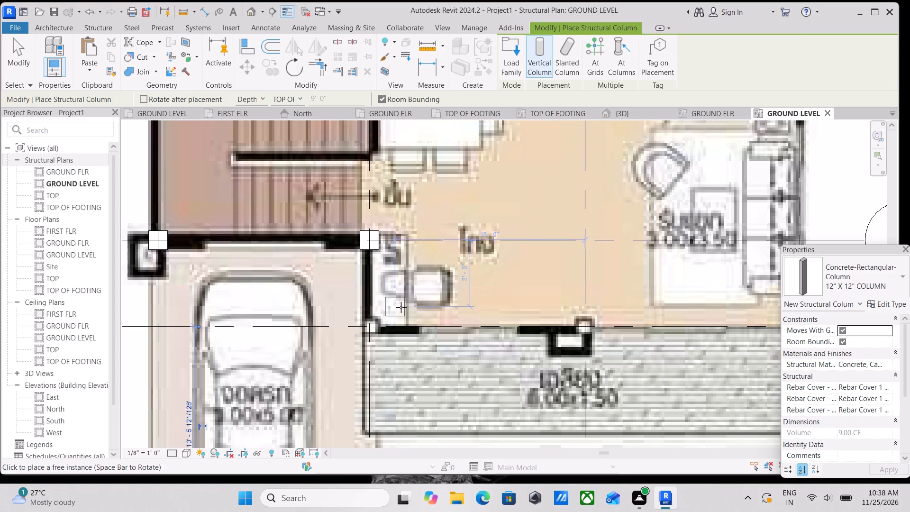
{"action": "left_click", "coordinate": [374, 327]}
{"action": "middle_click_drag", "start_coordinate": [512, 326], "coordinate": [458, 323]}
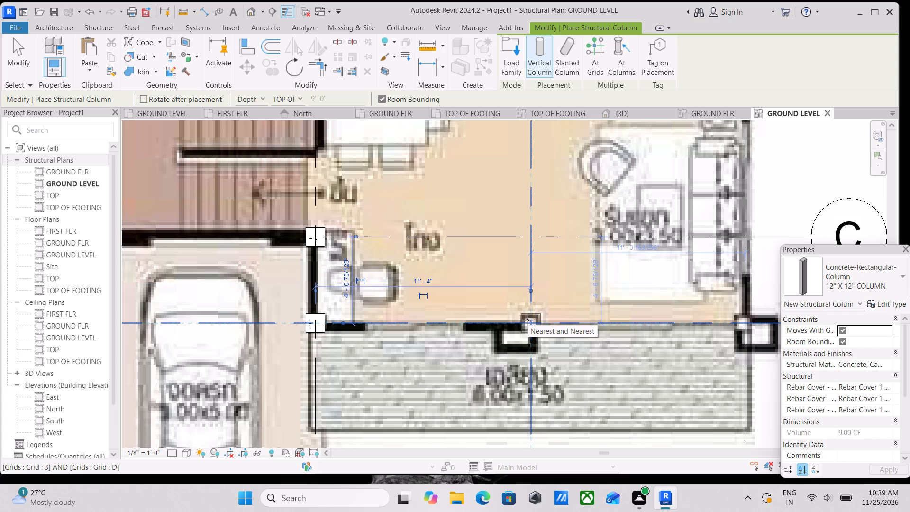
{"action": "scroll", "coordinate": [530, 321], "scroll_direction": "up", "scroll_amount": 3}
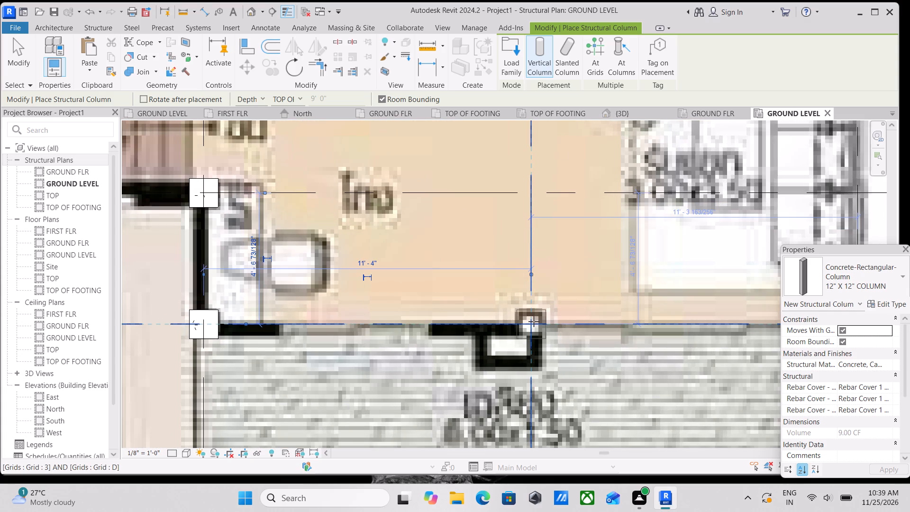
{"action": "left_click", "coordinate": [534, 321]}
{"action": "scroll", "coordinate": [590, 324], "scroll_direction": "down", "scroll_amount": 3}
{"action": "middle_click_drag", "start_coordinate": [588, 324], "coordinate": [446, 347]}
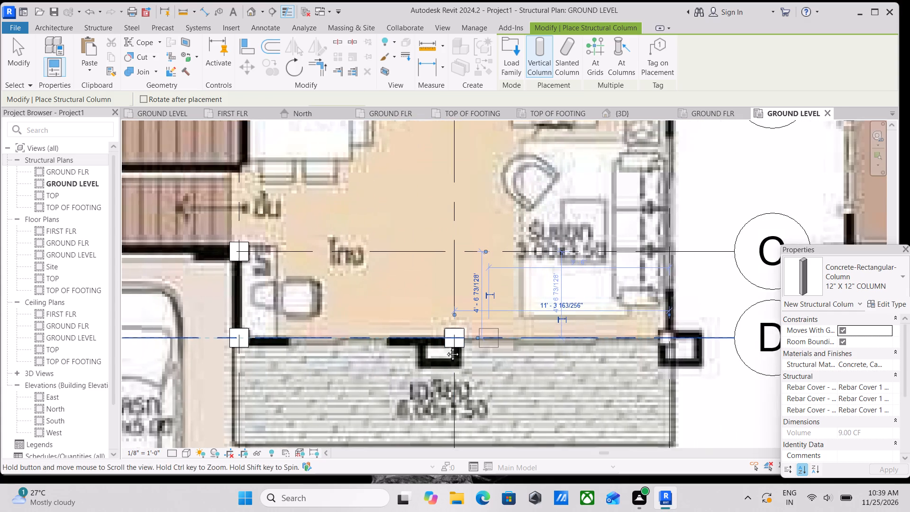
{"action": "middle_click_drag", "start_coordinate": [446, 347], "coordinate": [436, 347]}
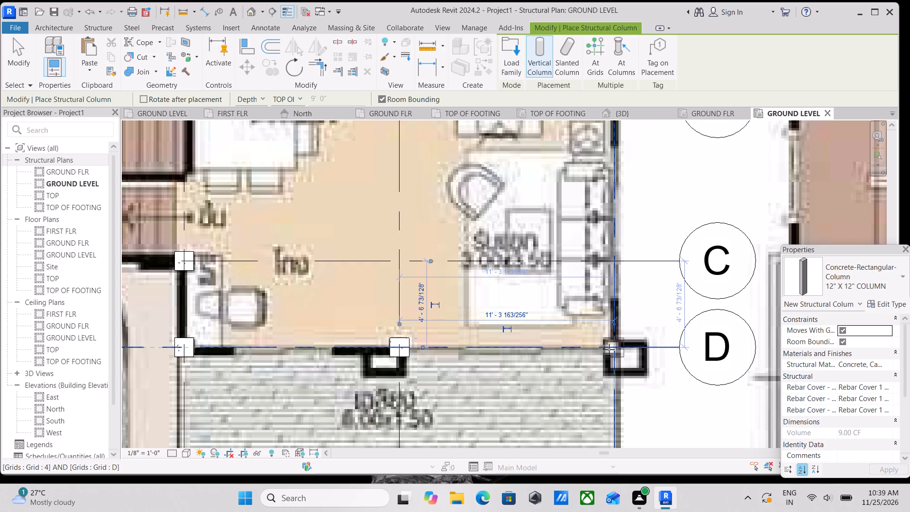
{"action": "left_click", "coordinate": [609, 349]}
Review the placed columns along grids A to D in the plan and end column placement.
{"action": "scroll", "coordinate": [609, 349], "scroll_direction": "down", "scroll_amount": 2}
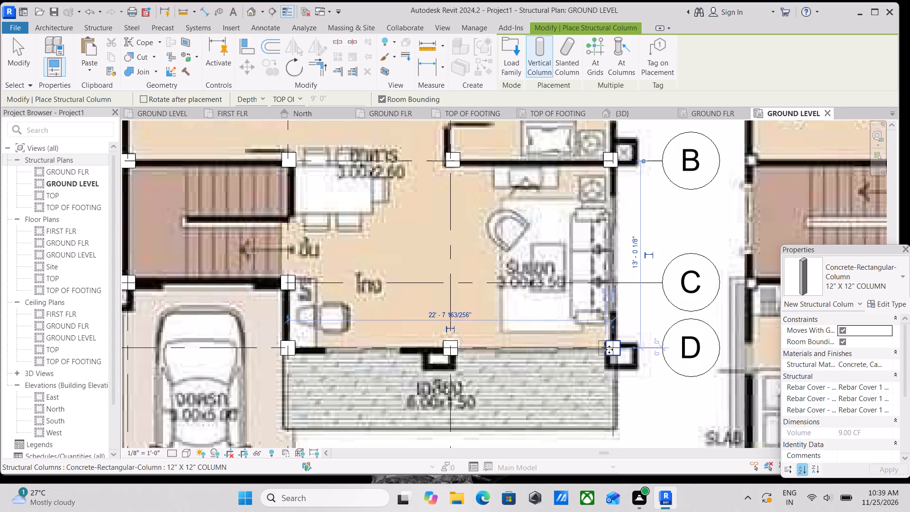
{"action": "middle_click_drag", "start_coordinate": [609, 349], "coordinate": [607, 454]}
{"action": "scroll", "coordinate": [612, 311], "scroll_direction": "down", "scroll_amount": 2}
{"action": "middle_click_drag", "start_coordinate": [612, 311], "coordinate": [613, 432]}
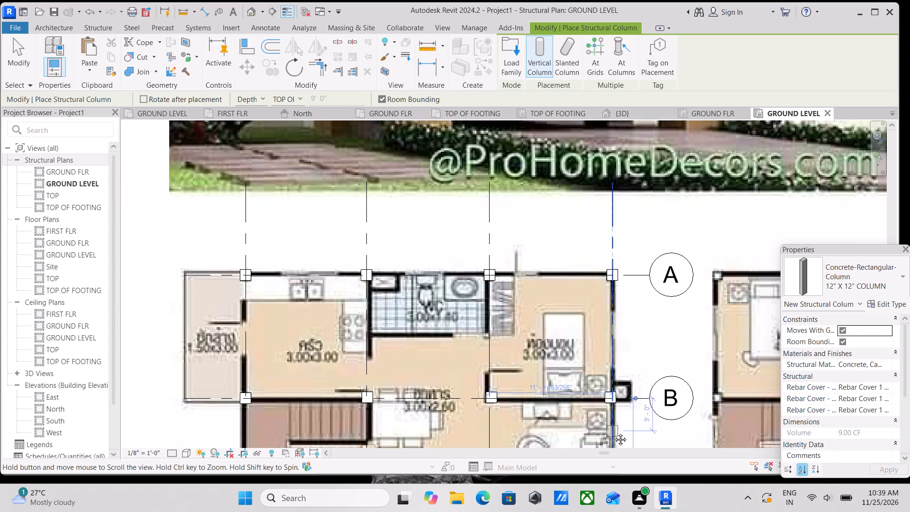
{"action": "middle_click_drag", "start_coordinate": [613, 432], "coordinate": [577, 290]}
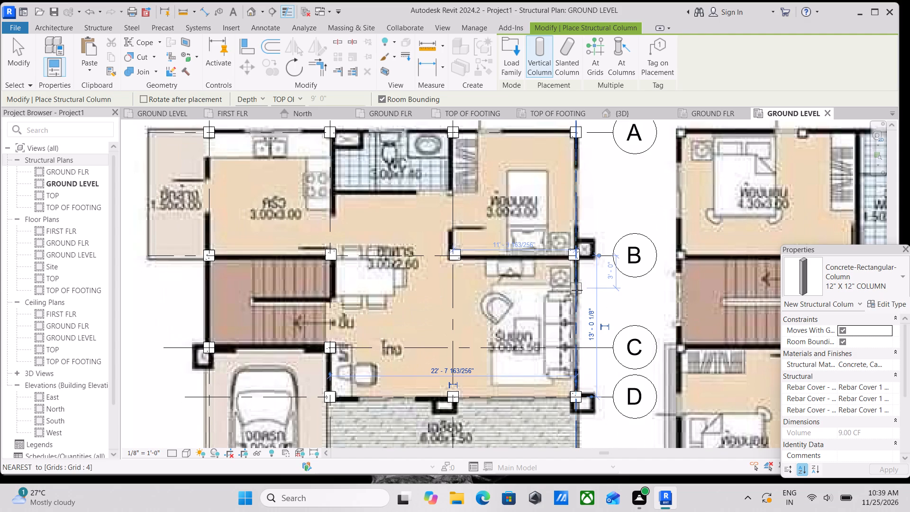
{"action": "scroll", "coordinate": [483, 240], "scroll_direction": "down", "scroll_amount": 2}
{"action": "middle_click_drag", "start_coordinate": [483, 242], "coordinate": [517, 352]}
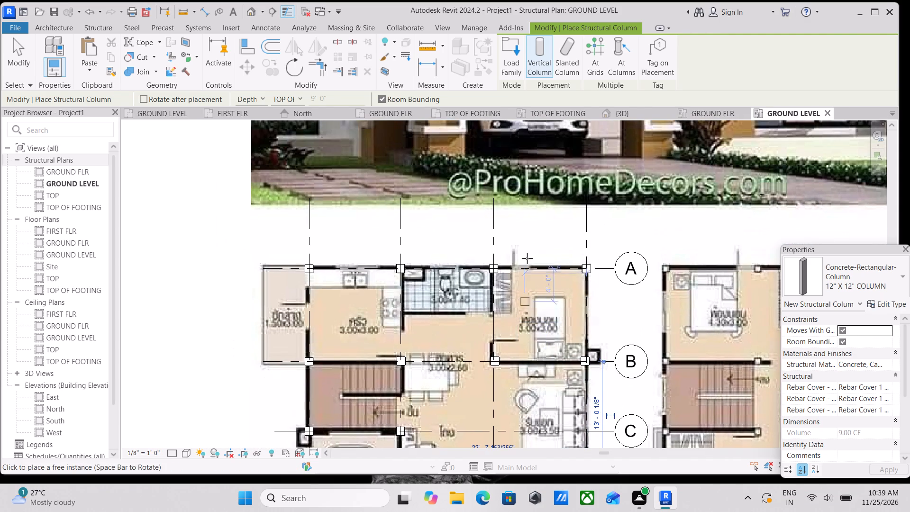
{"action": "key", "text": "Escape"}
{"action": "key", "text": "Escape"}
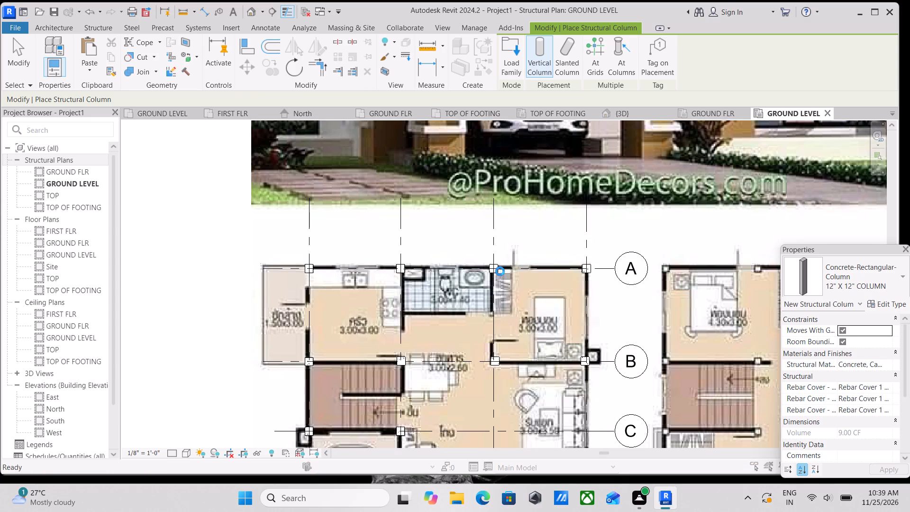
{"action": "key", "text": "Escape"}
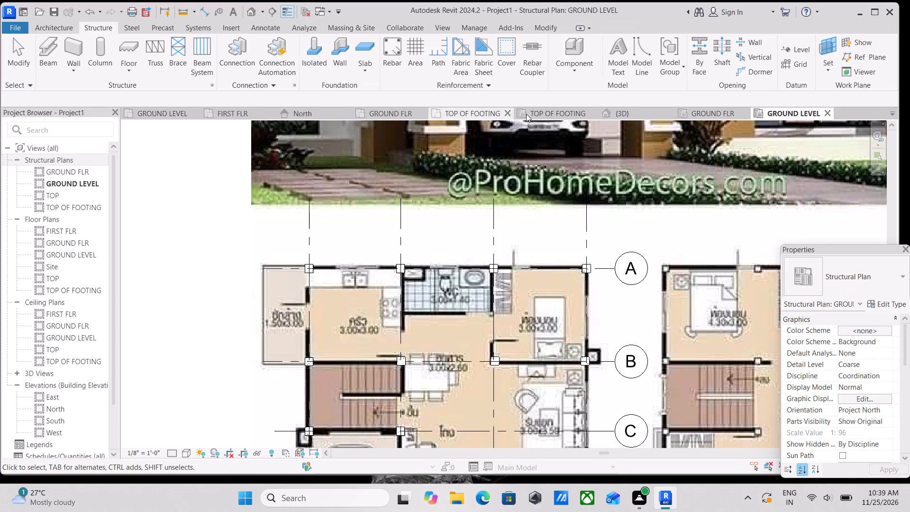
Examine the placed columns and footings along grids 1 to 4 and A to D in the 3D view.
{"action": "left_click", "coordinate": [611, 114]}
{"action": "middle_click_drag", "start_coordinate": [485, 239], "coordinate": [510, 157]}
{"action": "scroll", "coordinate": [485, 270], "scroll_direction": "down", "scroll_amount": 1}
{"action": "middle_click_drag", "start_coordinate": [485, 270], "coordinate": [482, 239]}
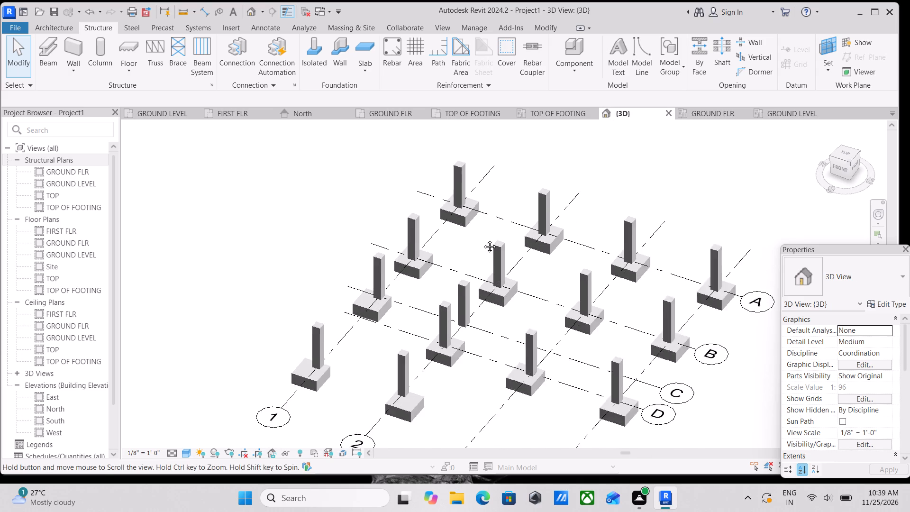
{"action": "middle_click_drag", "start_coordinate": [482, 239], "coordinate": [514, 181]}
{"action": "scroll", "coordinate": [504, 234], "scroll_direction": "up", "scroll_amount": 2}
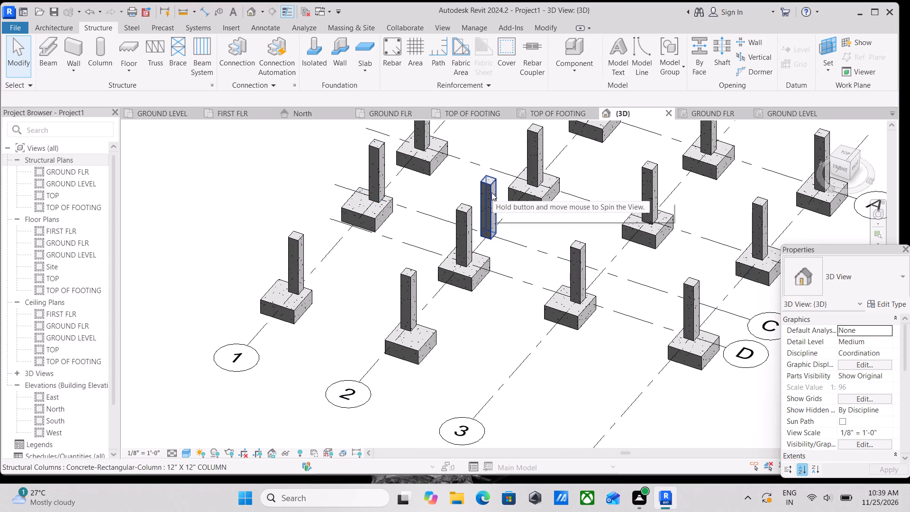
{"action": "scroll", "coordinate": [502, 242], "scroll_direction": "down", "scroll_amount": 3}
{"action": "middle_click_drag", "start_coordinate": [499, 248], "coordinate": [513, 270]}
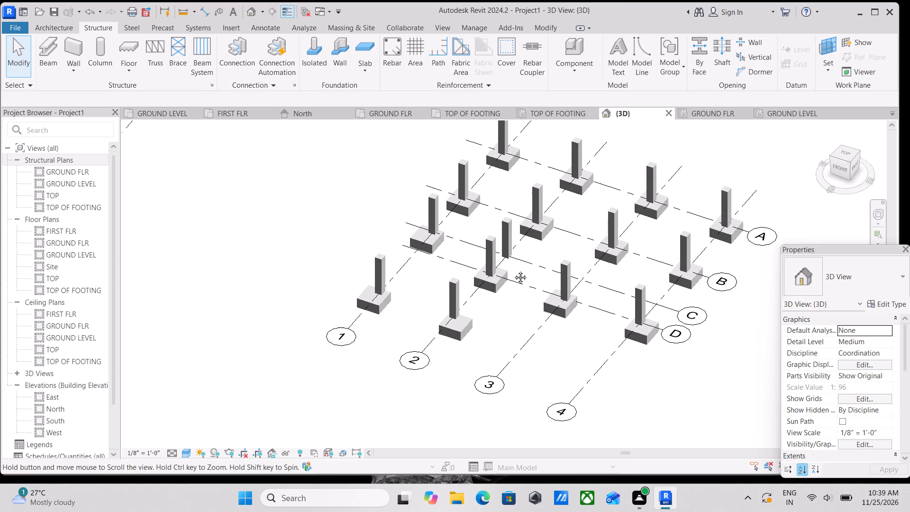
{"action": "middle_click_drag", "start_coordinate": [513, 270], "coordinate": [513, 271]}
{"action": "scroll", "coordinate": [434, 300], "scroll_direction": "up", "scroll_amount": 2}
{"action": "middle_click_drag", "start_coordinate": [408, 280], "coordinate": [430, 349]}
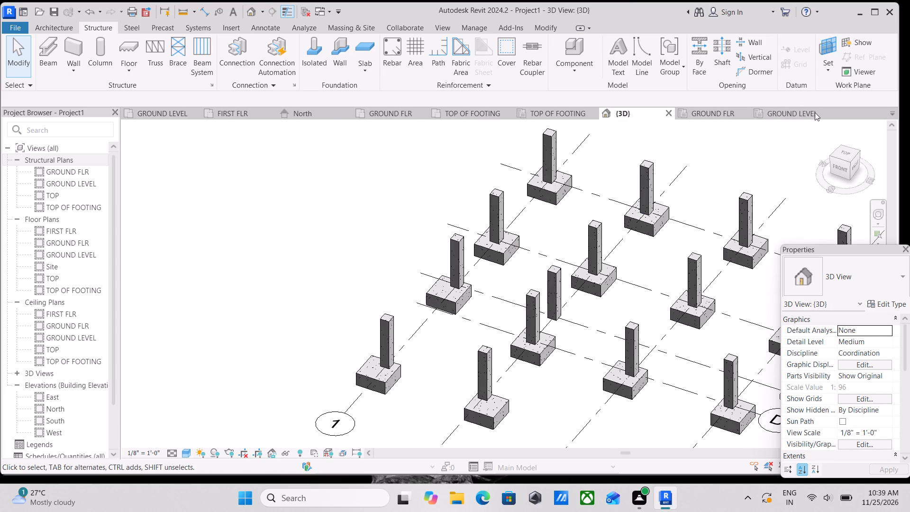
Examine from the top how the columns sit on their footings, and return to the GROUND LEVEL structural plan.
{"action": "left_click", "coordinate": [845, 154]}
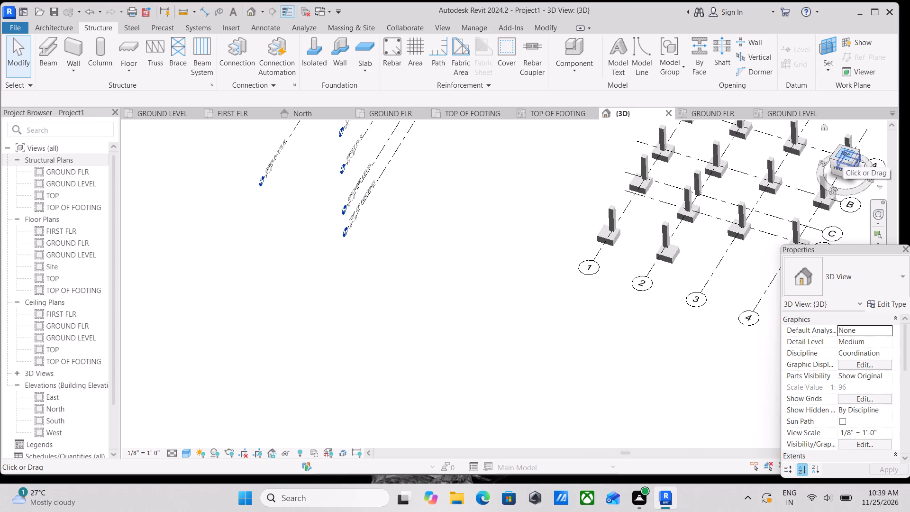
{"action": "scroll", "coordinate": [856, 165], "scroll_direction": "up", "scroll_amount": 3}
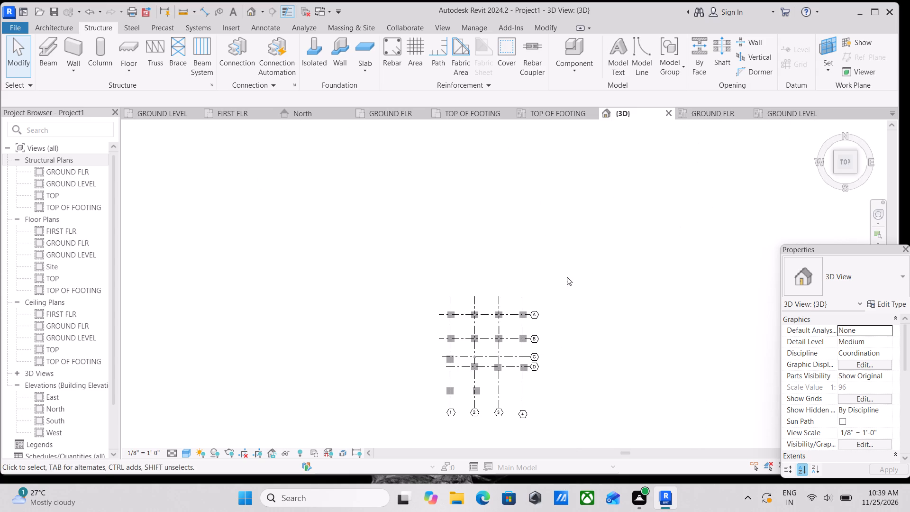
{"action": "scroll", "coordinate": [542, 297], "scroll_direction": "up", "scroll_amount": 3}
{"action": "scroll", "coordinate": [432, 338], "scroll_direction": "up", "scroll_amount": 3}
{"action": "scroll", "coordinate": [426, 290], "scroll_direction": "up", "scroll_amount": 5}
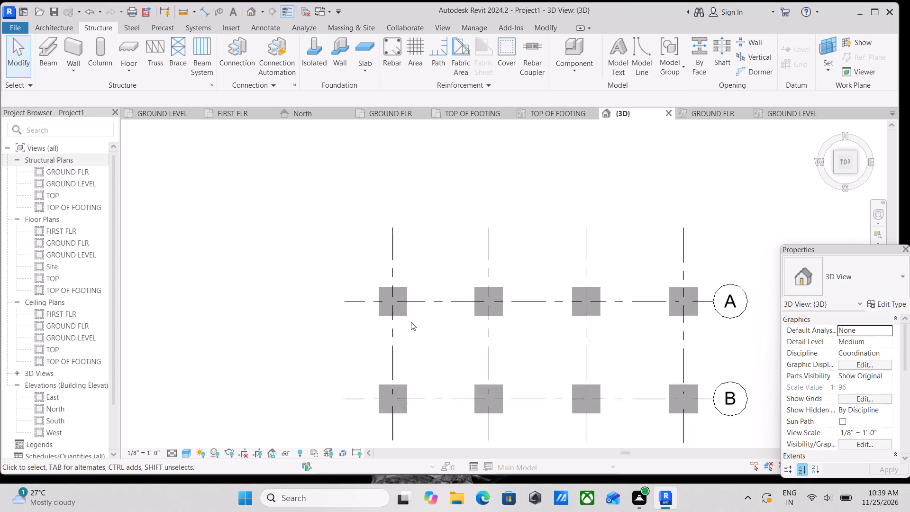
{"action": "scroll", "coordinate": [406, 322], "scroll_direction": "up", "scroll_amount": 3}
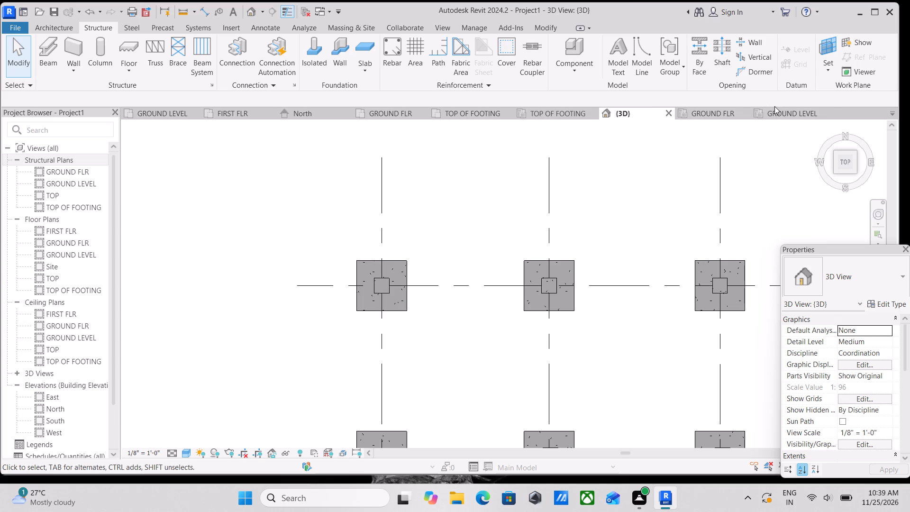
{"action": "left_click", "coordinate": [780, 115]}
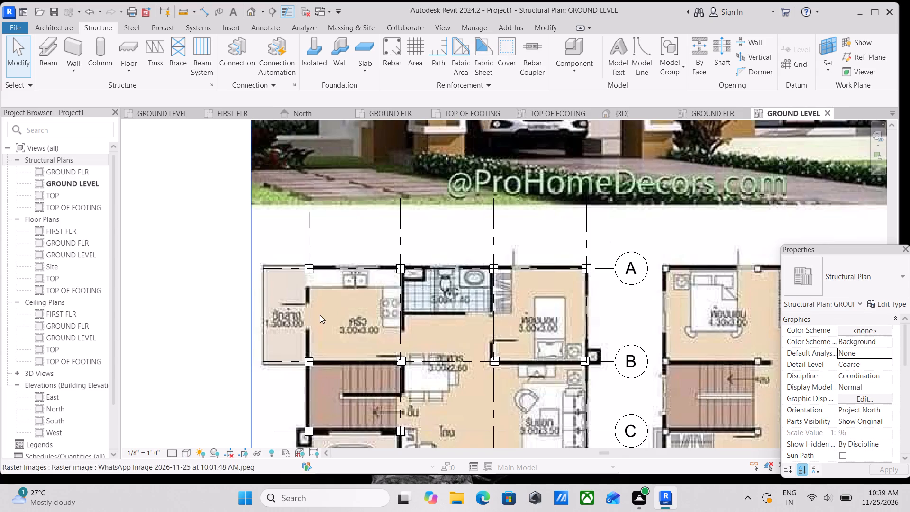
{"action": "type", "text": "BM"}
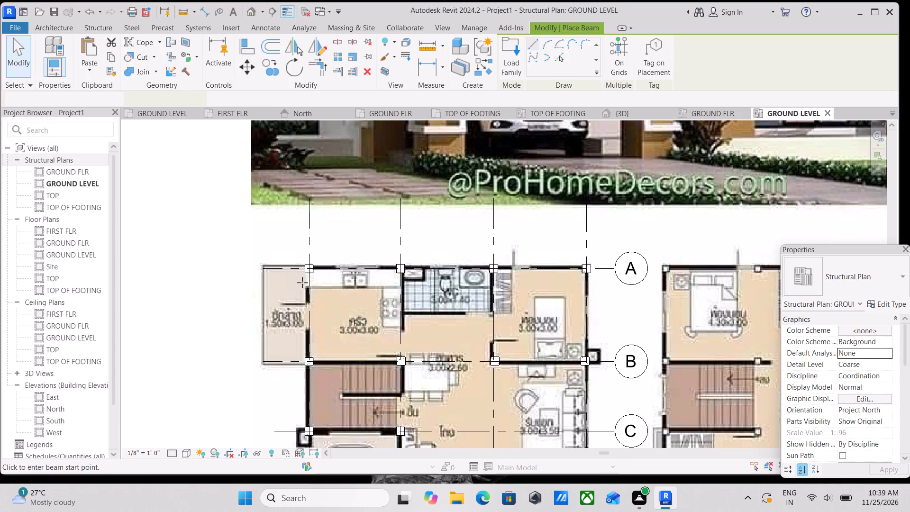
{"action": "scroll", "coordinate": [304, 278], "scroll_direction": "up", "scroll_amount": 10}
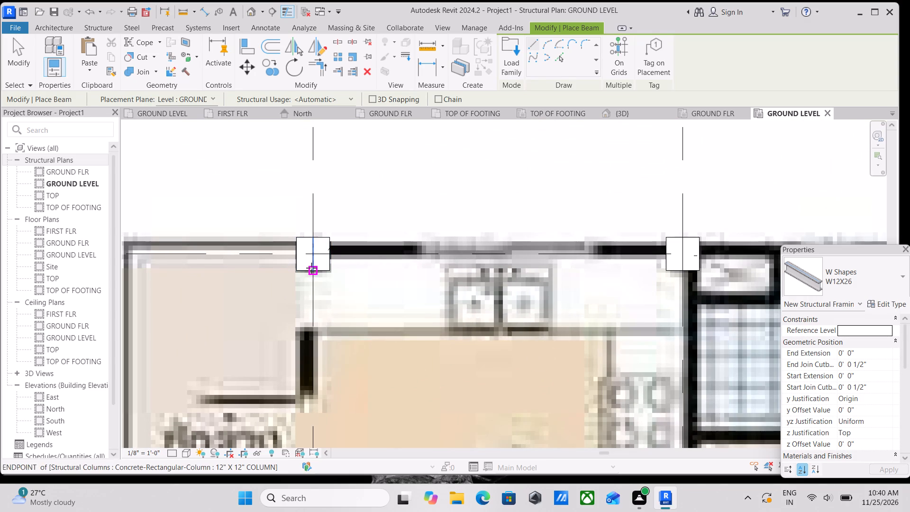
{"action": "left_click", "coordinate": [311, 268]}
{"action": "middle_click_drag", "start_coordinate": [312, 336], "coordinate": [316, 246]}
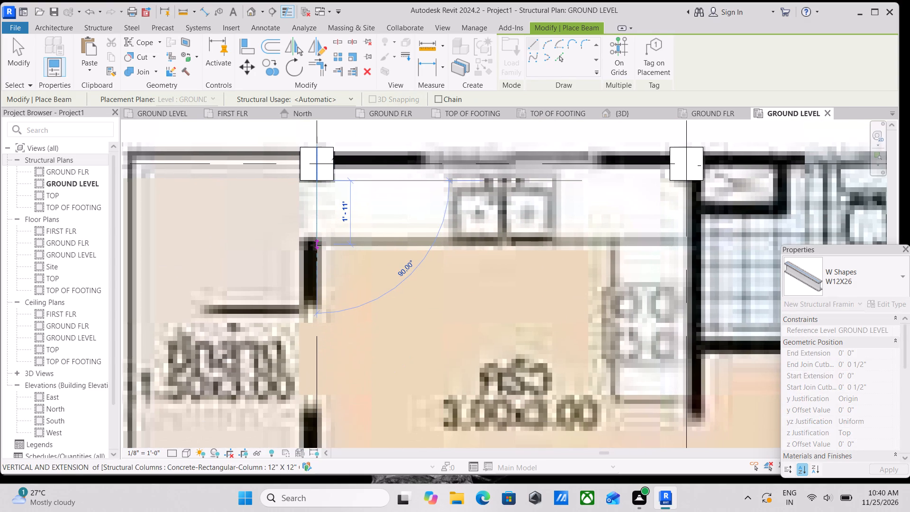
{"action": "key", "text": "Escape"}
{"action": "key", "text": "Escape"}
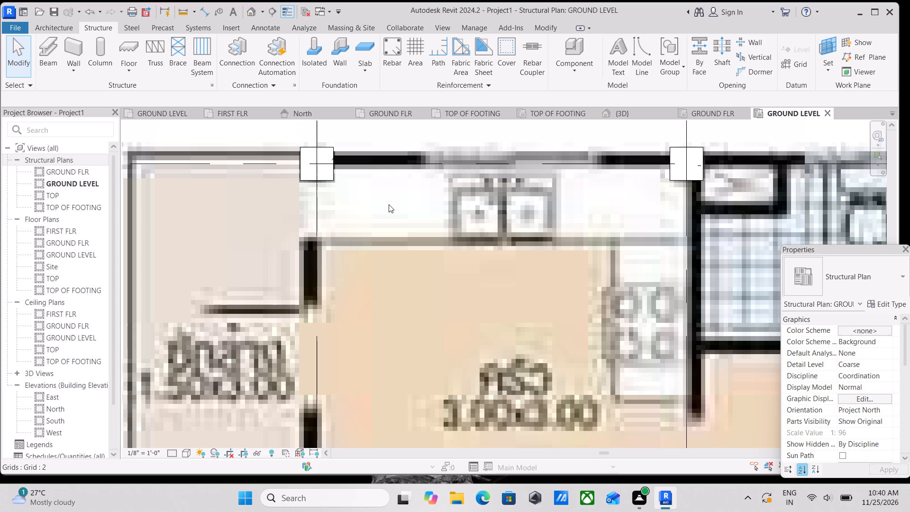
Check which beam types are available for the Beam command and try to open the beam's type properties.
{"action": "type", "text": "BM"}
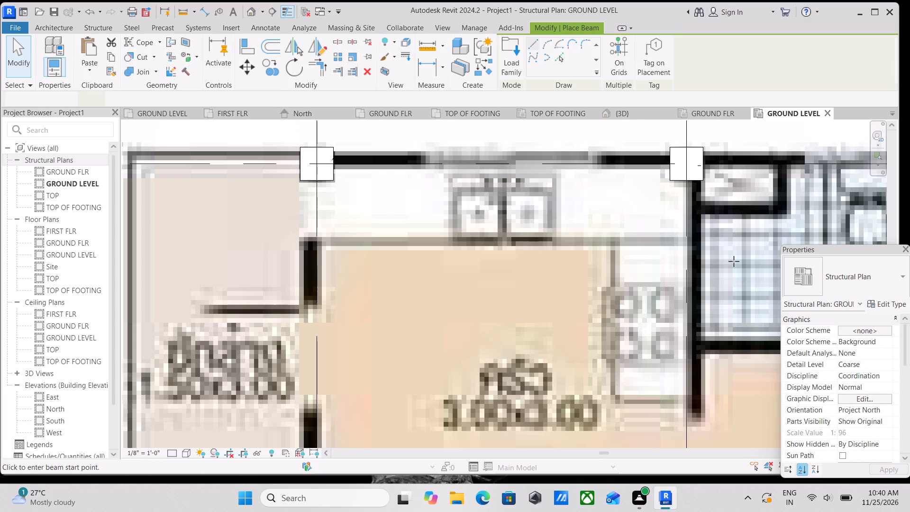
{"action": "left_click", "coordinate": [884, 282]}
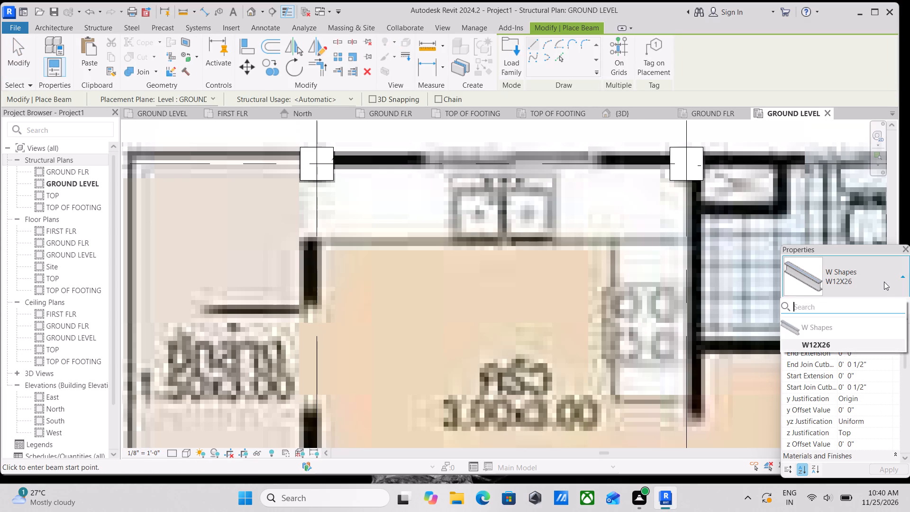
{"action": "left_click", "coordinate": [884, 282]}
{"action": "left_click", "coordinate": [893, 273]}
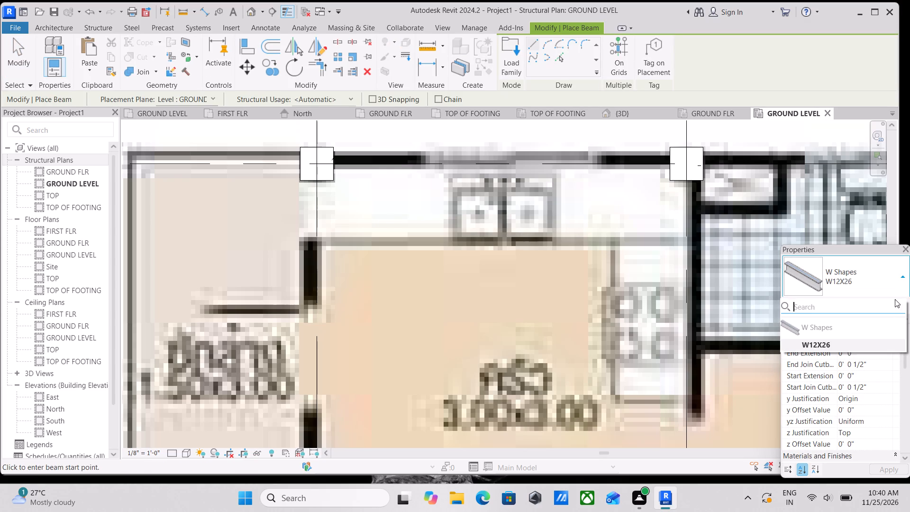
{"action": "left_click", "coordinate": [895, 269]}
{"action": "left_click", "coordinate": [894, 264]}
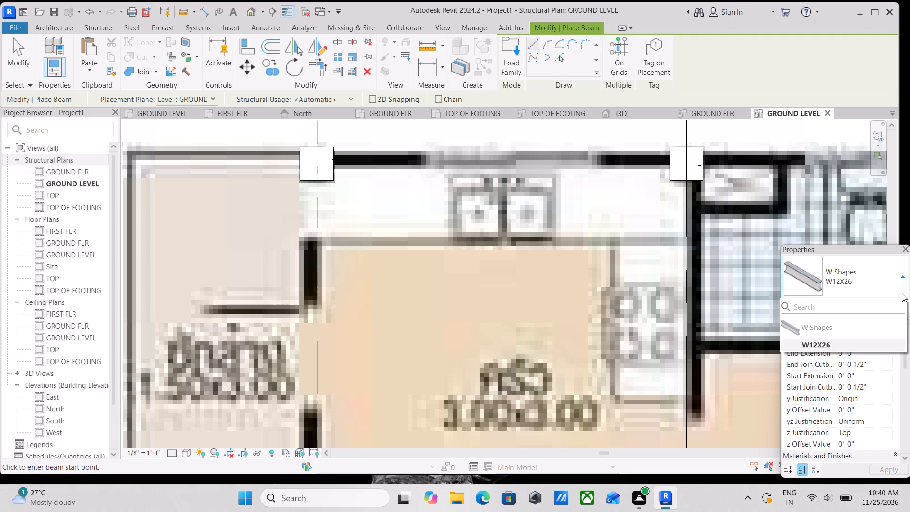
{"action": "left_click", "coordinate": [900, 286]}
{"action": "left_click", "coordinate": [898, 285]}
{"action": "key", "text": "Escape"}
{"action": "key", "text": "Escape"}
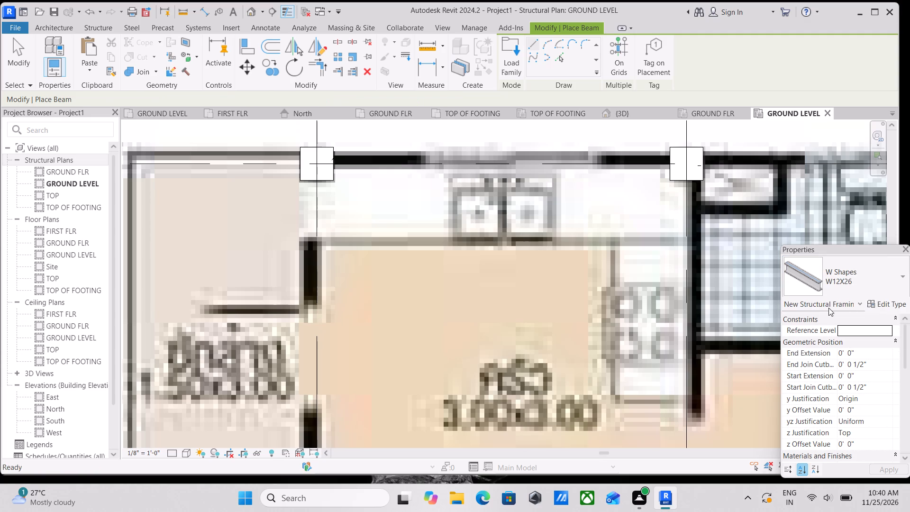
{"action": "left_click", "coordinate": [875, 302]}
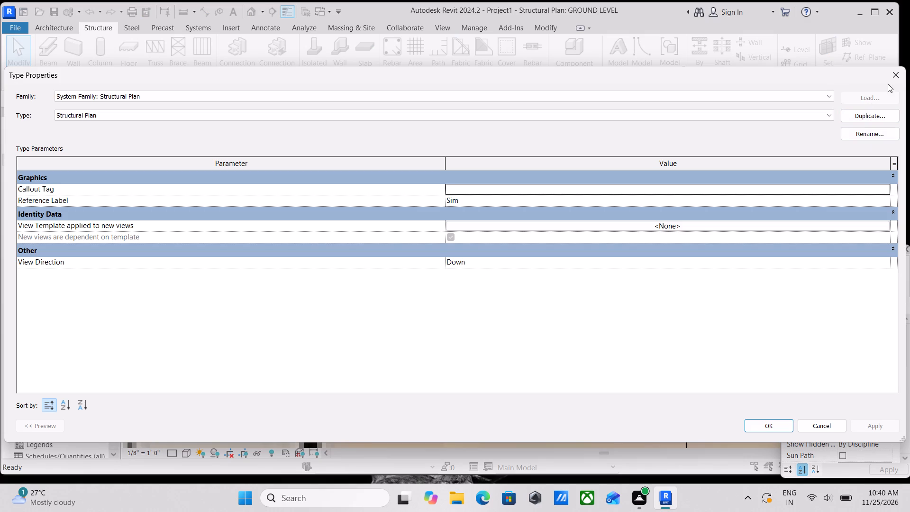
{"action": "left_click", "coordinate": [890, 81]}
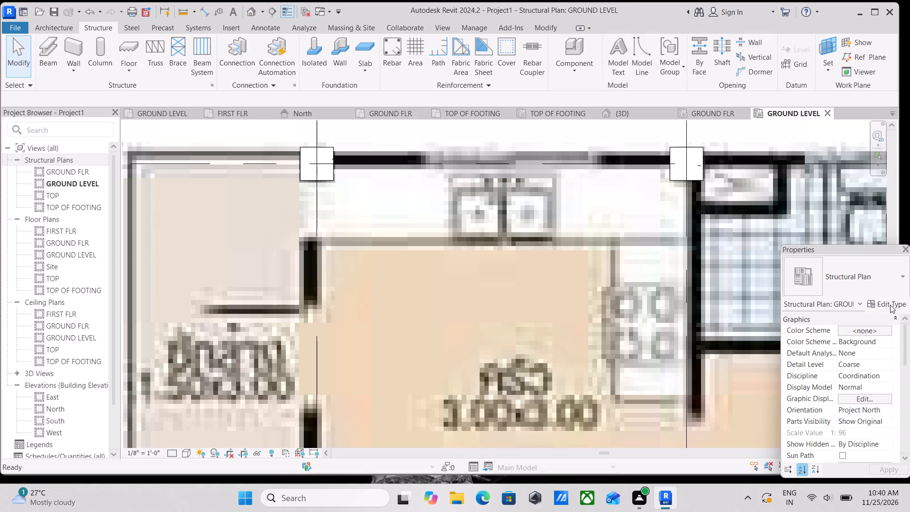
From the type properties of the column at A-1, browse for a family to load in the US library's Structural Framing > Concrete folder.
{"action": "left_click", "coordinate": [330, 178]}
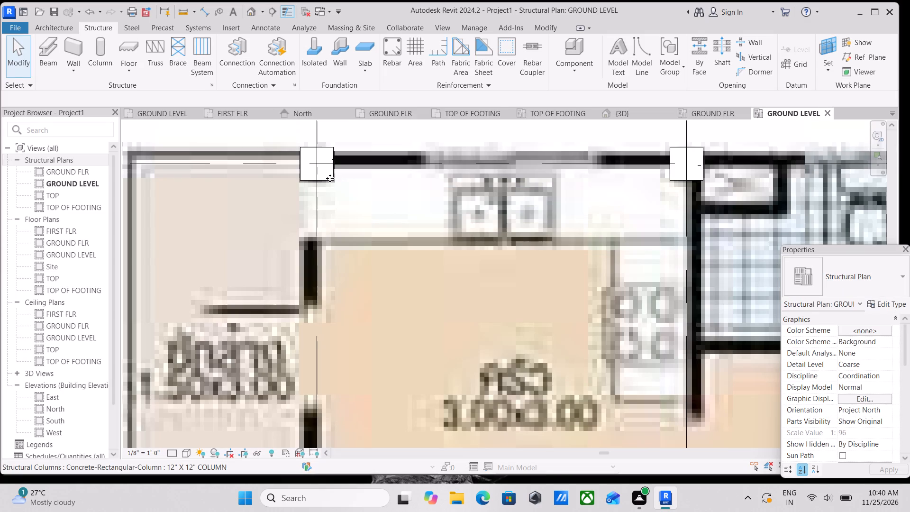
{"action": "left_click", "coordinate": [890, 299]}
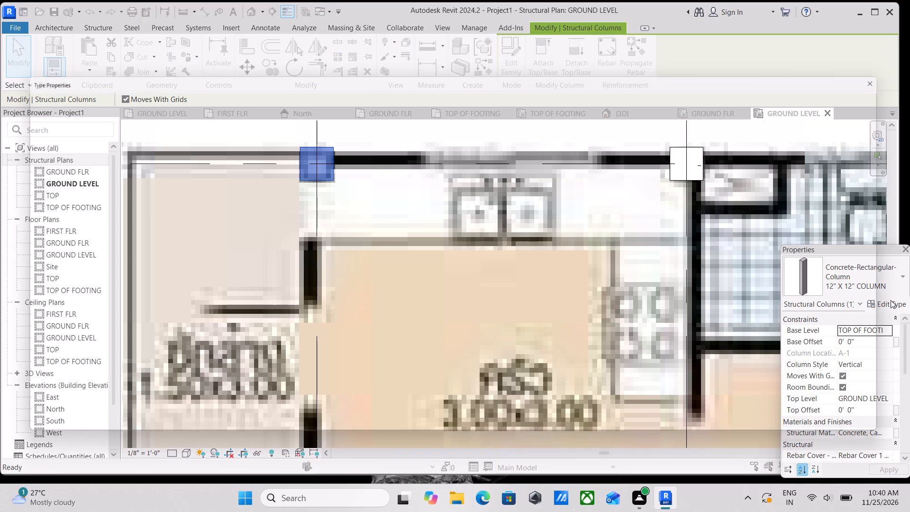
{"action": "left_click", "coordinate": [880, 99]}
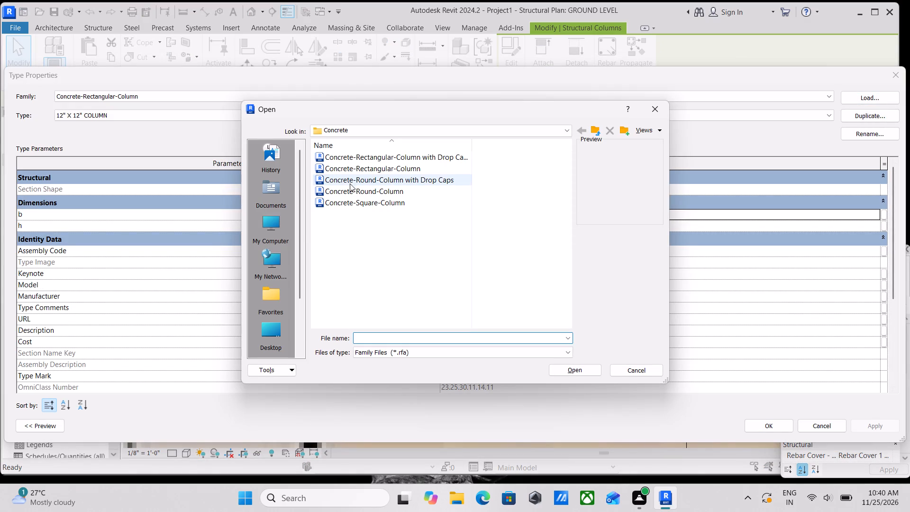
{"action": "left_click", "coordinate": [550, 130]}
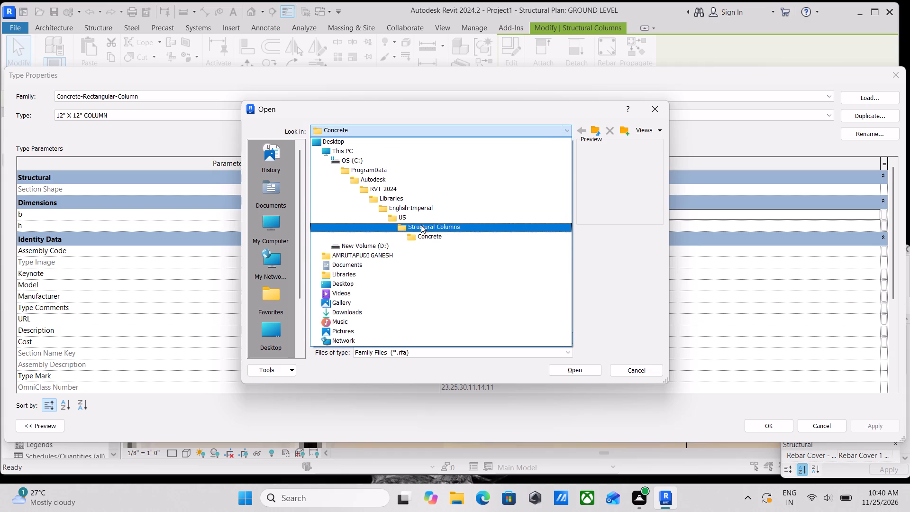
{"action": "left_click", "coordinate": [420, 219]}
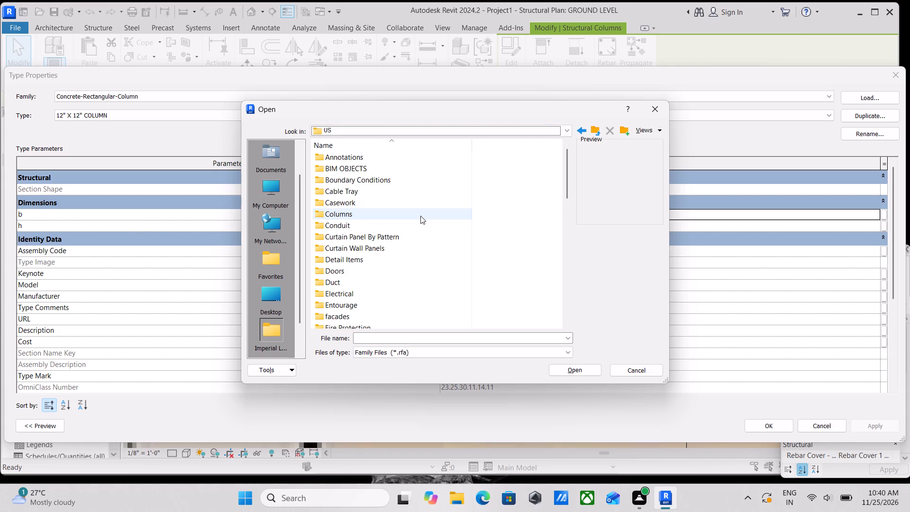
{"action": "scroll", "coordinate": [324, 212], "scroll_direction": "down", "scroll_amount": 1}
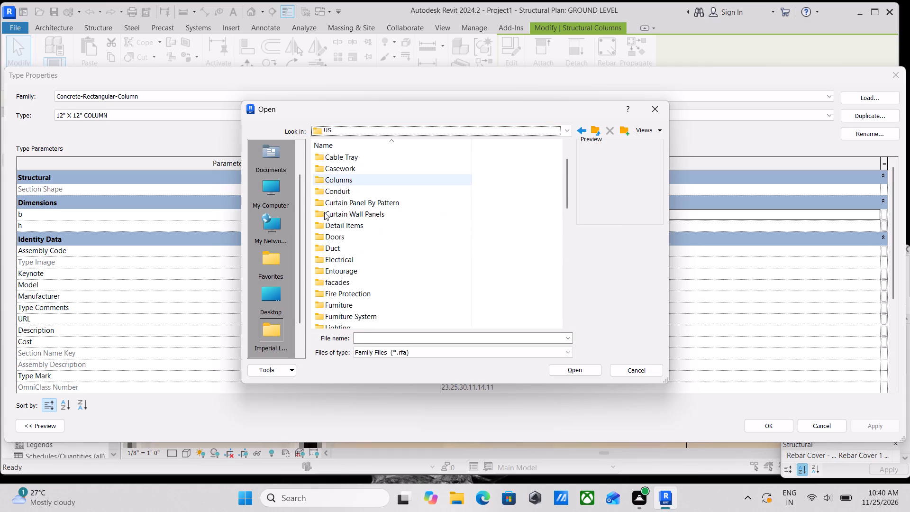
{"action": "scroll", "coordinate": [324, 212], "scroll_direction": "down", "scroll_amount": 2}
{"action": "scroll", "coordinate": [353, 233], "scroll_direction": "up", "scroll_amount": 4}
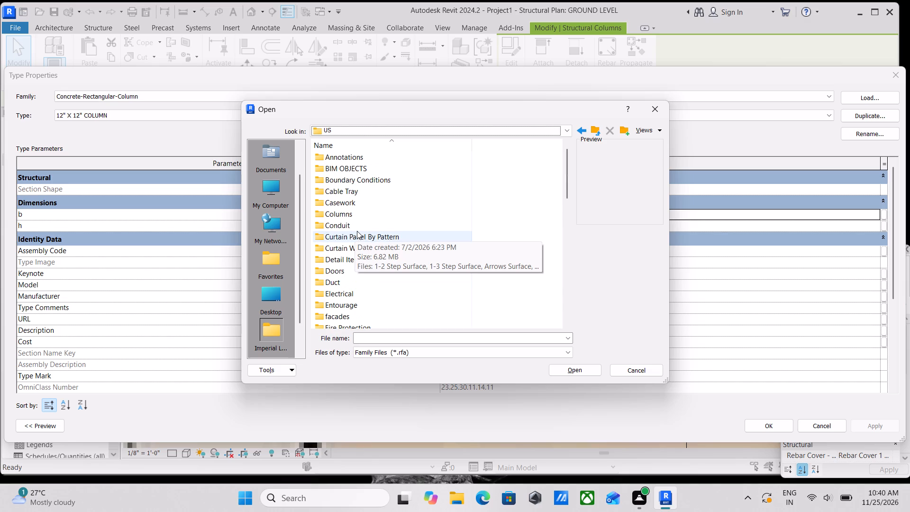
{"action": "scroll", "coordinate": [345, 218], "scroll_direction": "down", "scroll_amount": 2}
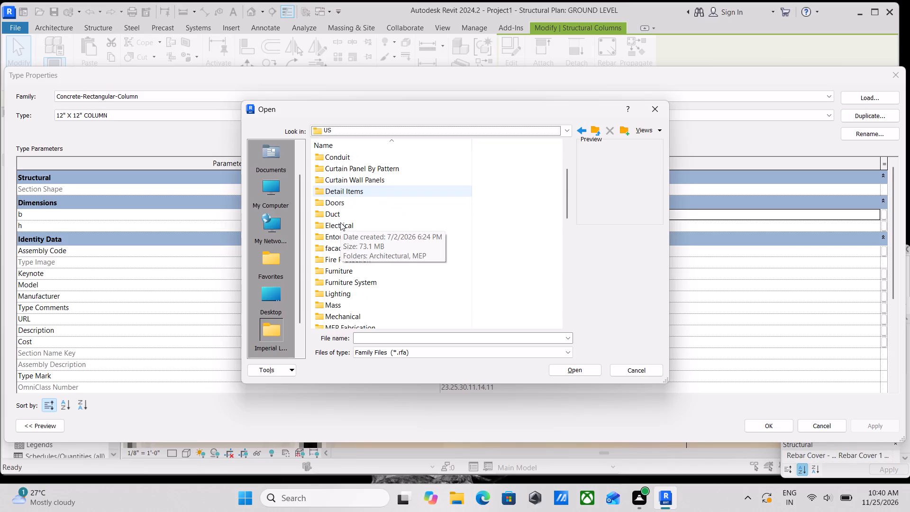
{"action": "scroll", "coordinate": [340, 210], "scroll_direction": "up", "scroll_amount": 1}
{"action": "scroll", "coordinate": [340, 210], "scroll_direction": "down", "scroll_amount": 9}
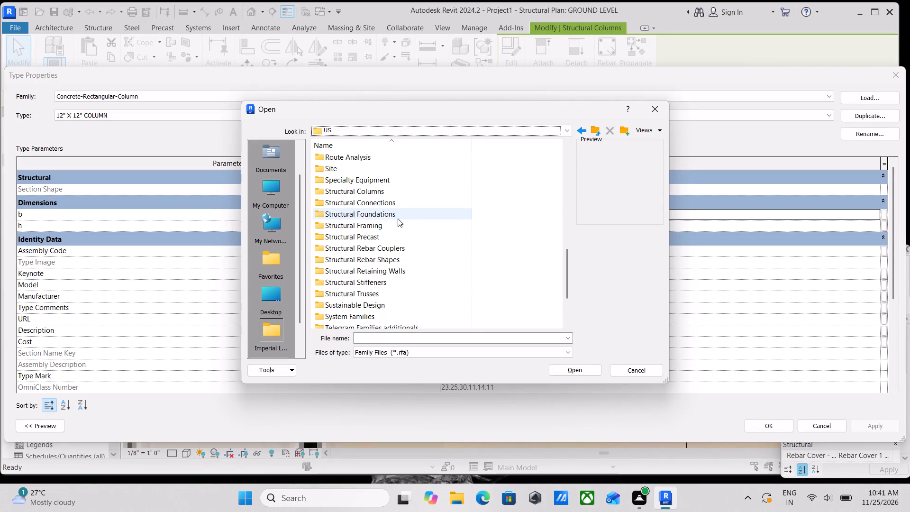
{"action": "double_click", "coordinate": [373, 227]}
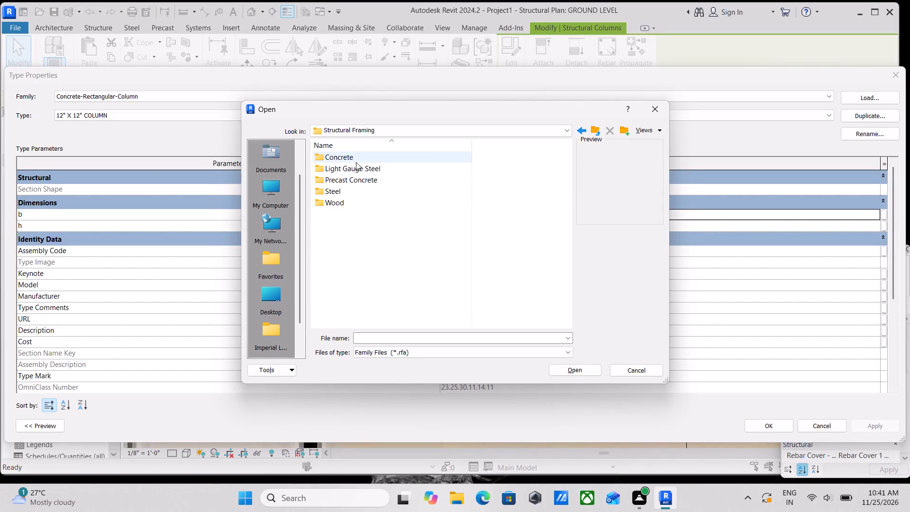
{"action": "double_click", "coordinate": [345, 158]}
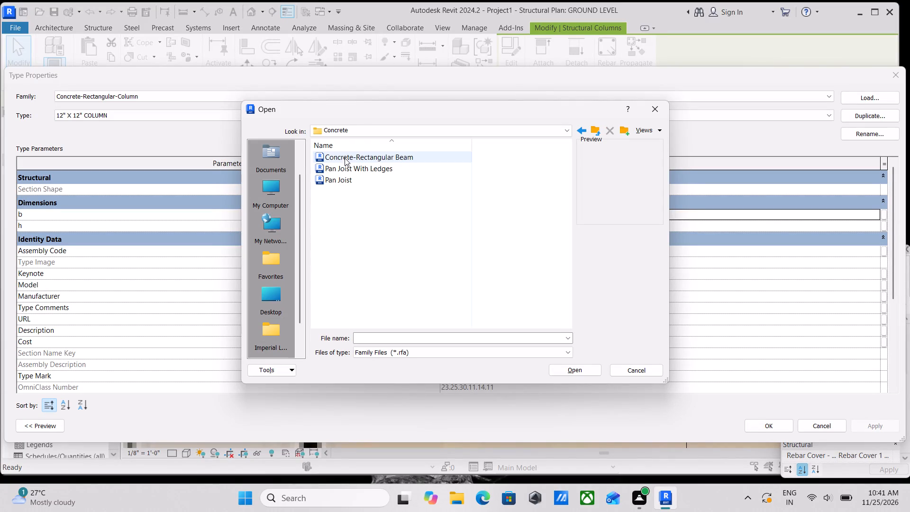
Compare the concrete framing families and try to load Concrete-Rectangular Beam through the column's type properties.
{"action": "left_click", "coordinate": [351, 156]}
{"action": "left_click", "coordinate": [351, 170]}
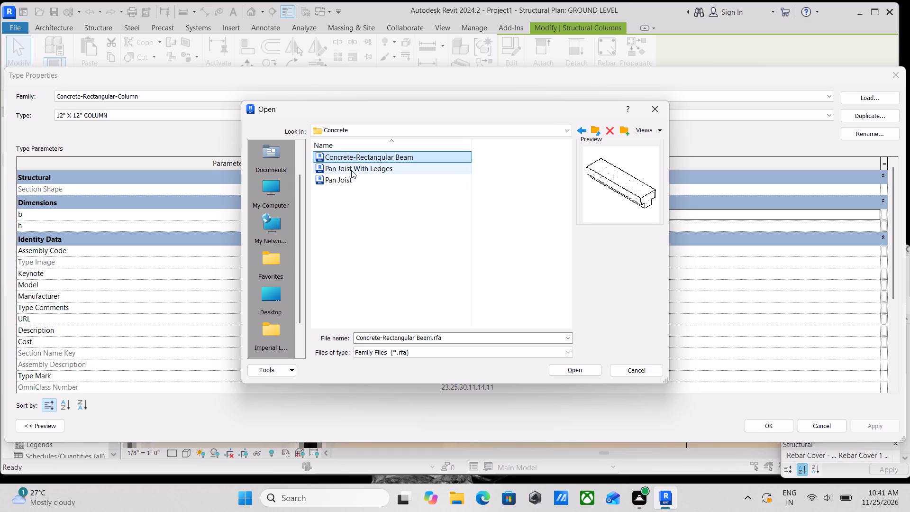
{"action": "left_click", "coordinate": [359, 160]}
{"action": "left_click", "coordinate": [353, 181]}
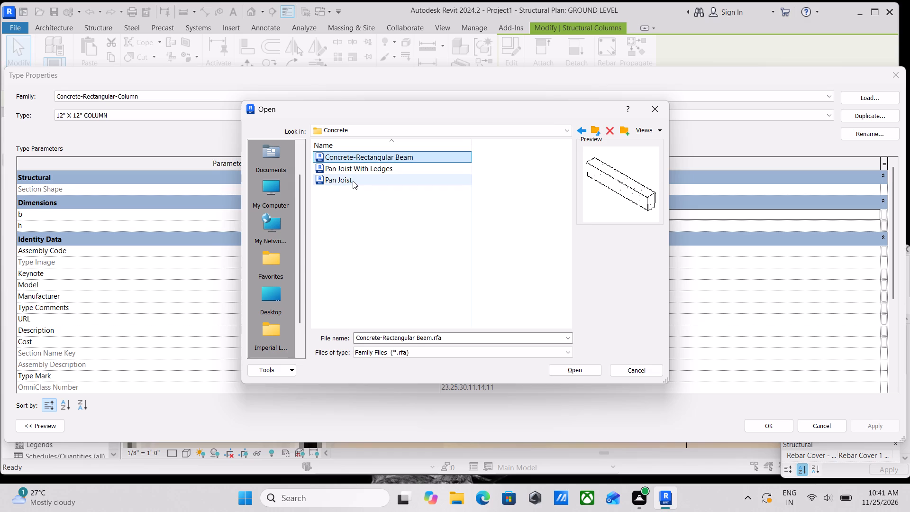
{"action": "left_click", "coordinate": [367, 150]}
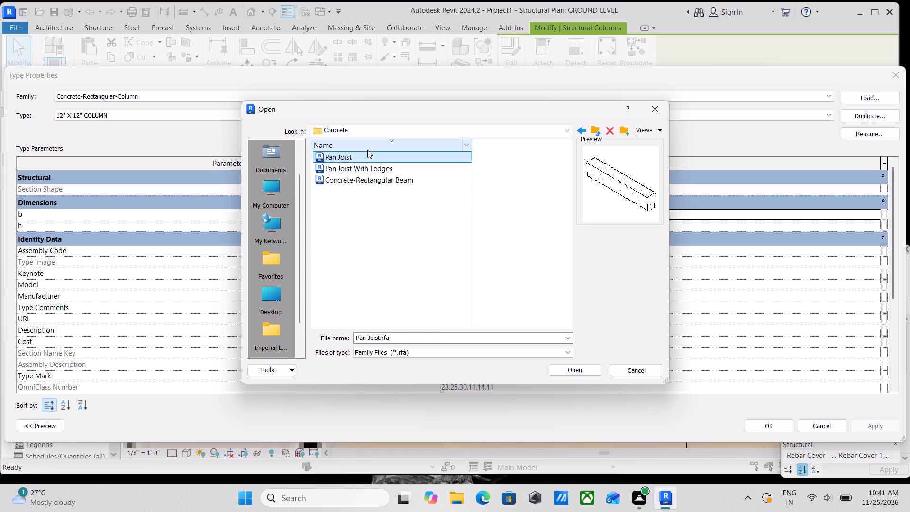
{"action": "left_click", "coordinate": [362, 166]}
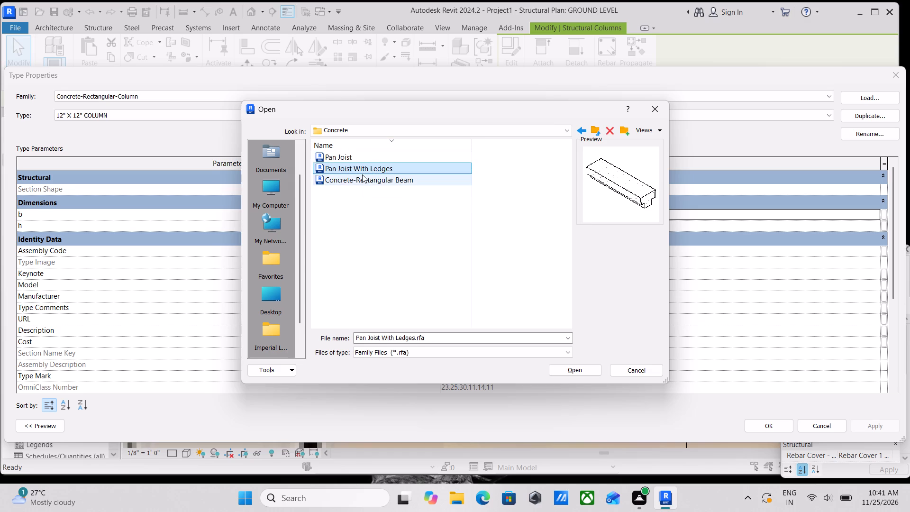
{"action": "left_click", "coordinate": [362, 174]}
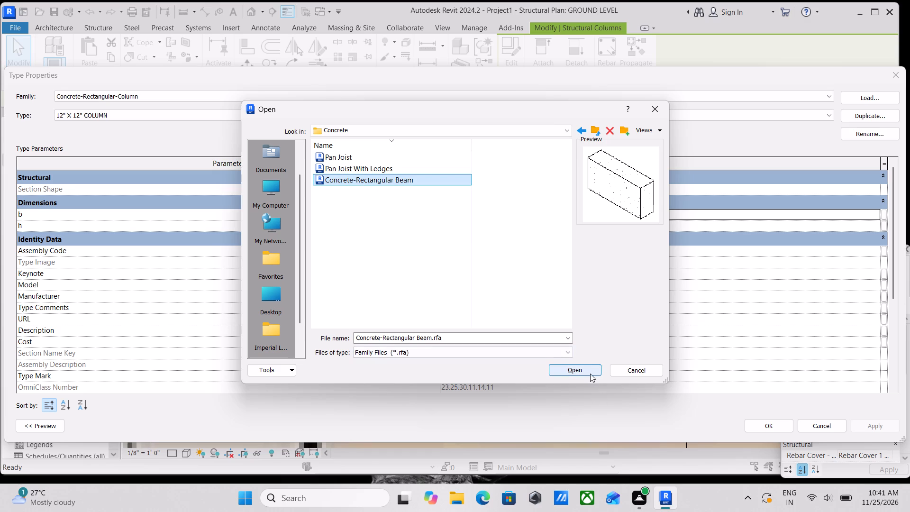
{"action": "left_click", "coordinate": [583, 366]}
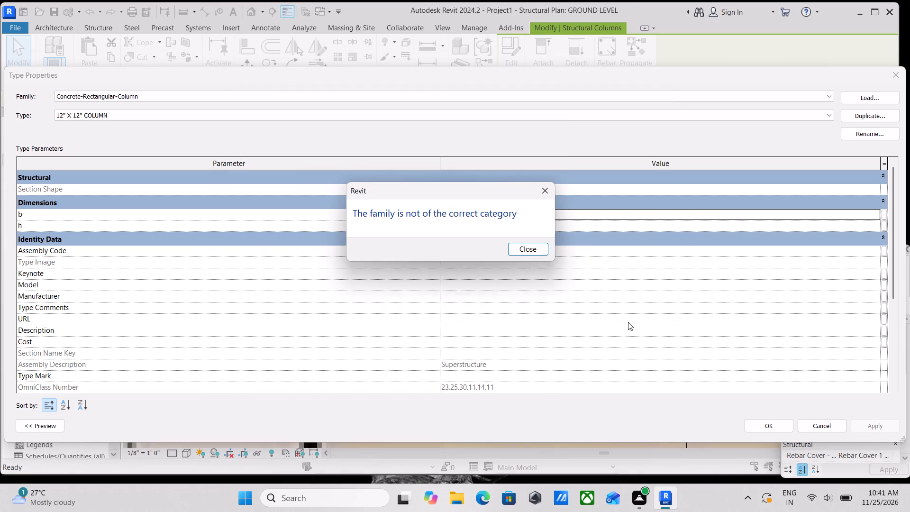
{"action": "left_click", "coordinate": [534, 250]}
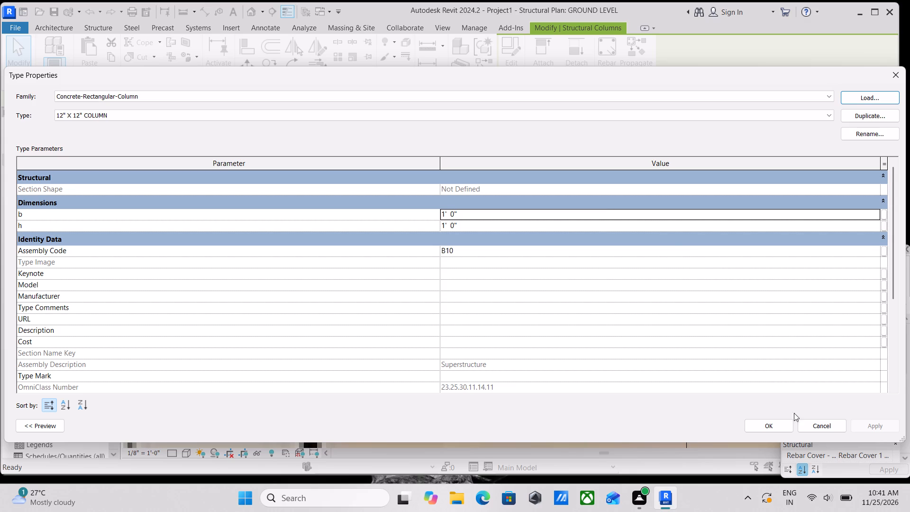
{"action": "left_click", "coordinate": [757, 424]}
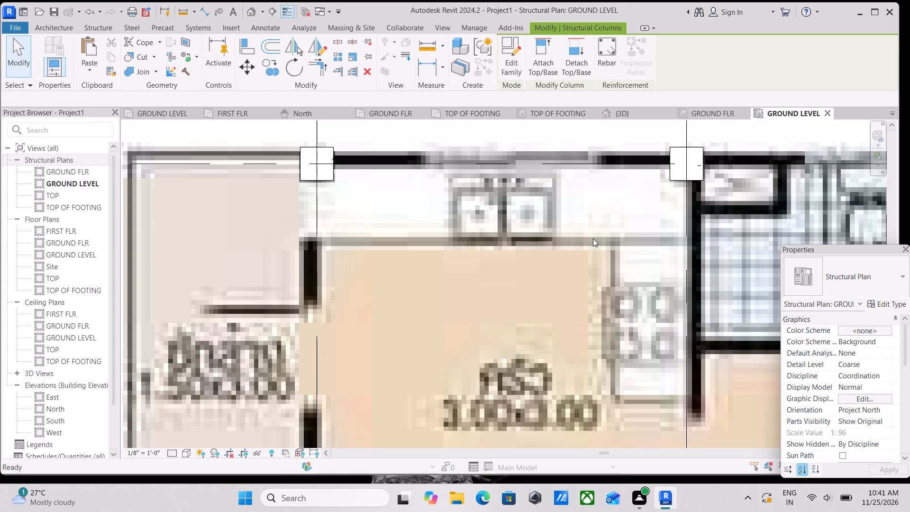
Start the Beam command and load the Concrete-Rectangular Beam family through the beam's type properties, keeping type 12 x 24.
{"action": "key", "text": "Escape"}
{"action": "type", "text": "BM"}
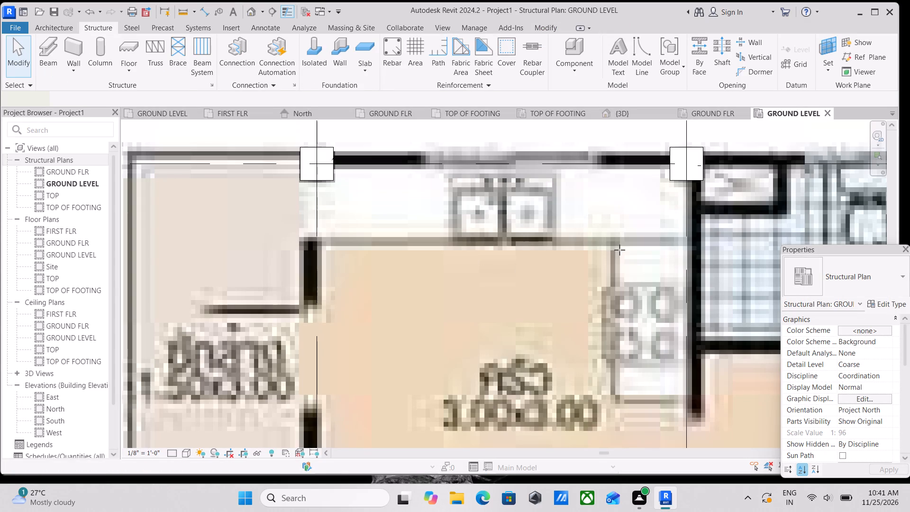
{"action": "left_click", "coordinate": [895, 304]}
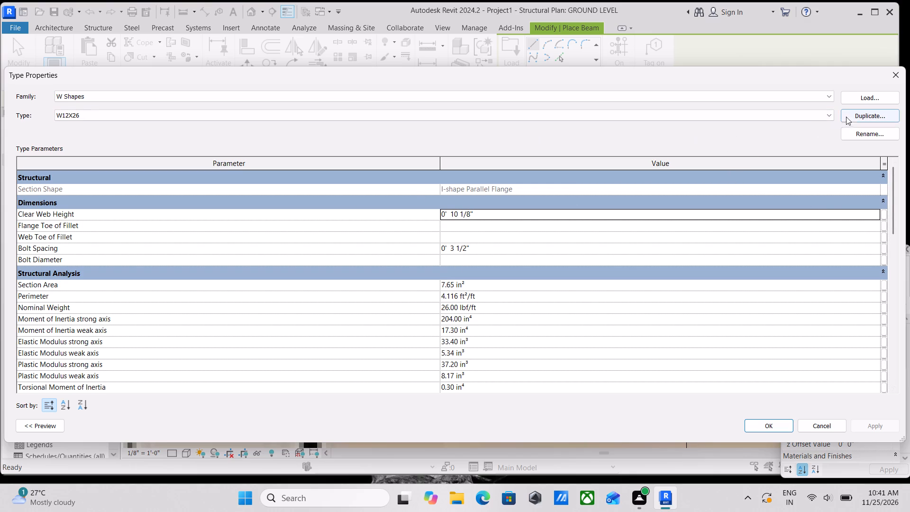
{"action": "left_click", "coordinate": [865, 96]}
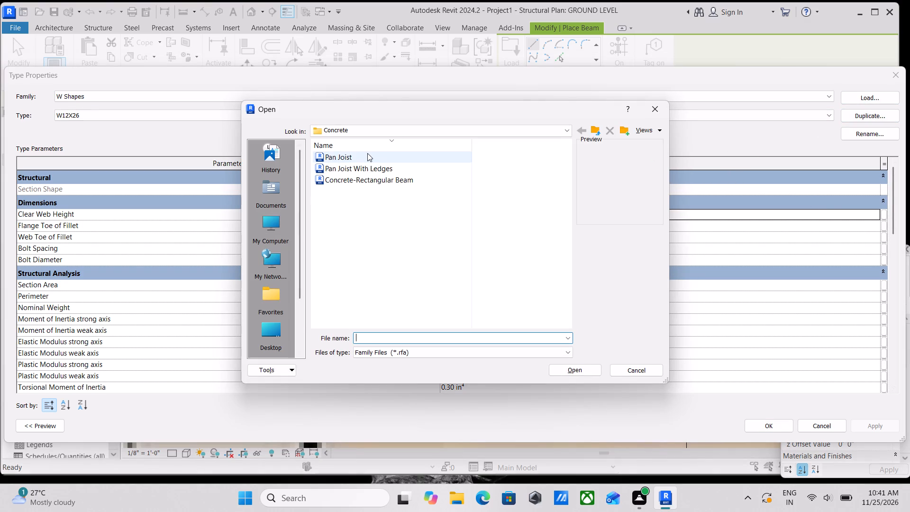
{"action": "left_click", "coordinate": [367, 153]}
{"action": "left_click", "coordinate": [369, 182]}
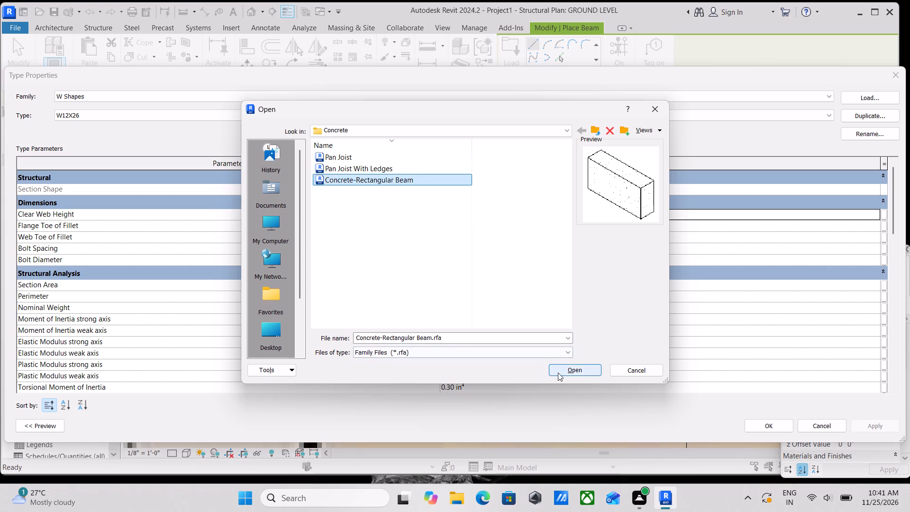
{"action": "left_click", "coordinate": [571, 369]}
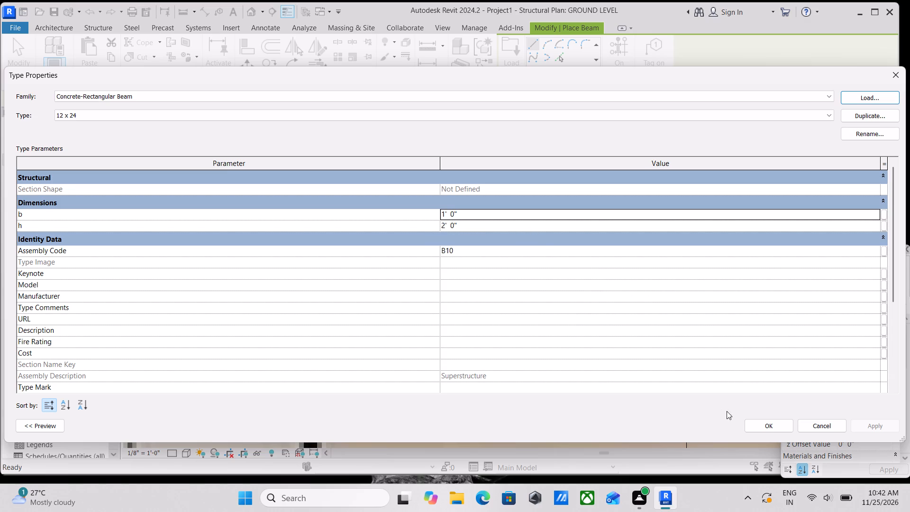
{"action": "left_click", "coordinate": [771, 427]}
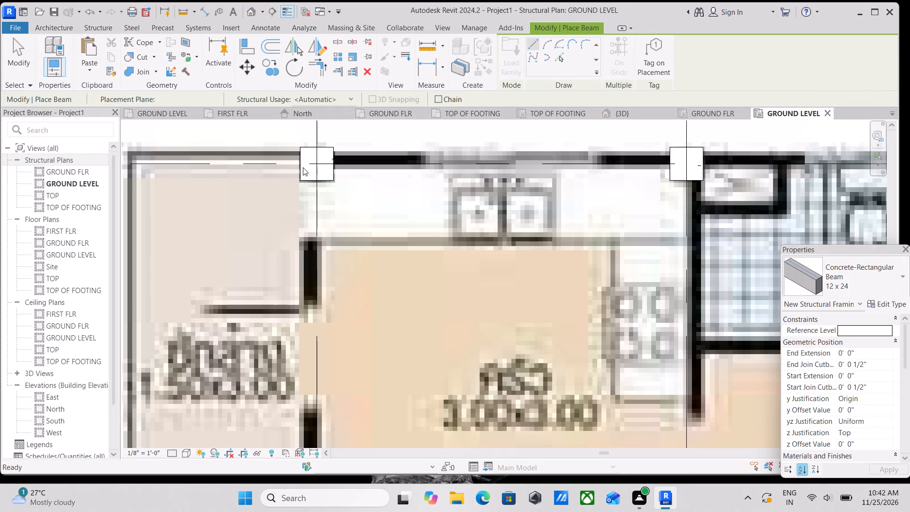
Draw a 12 x 24 concrete beam along grid 1 between the facing sides of columns A-1 and B-1.
{"action": "scroll", "coordinate": [304, 169], "scroll_direction": "up", "scroll_amount": 2}
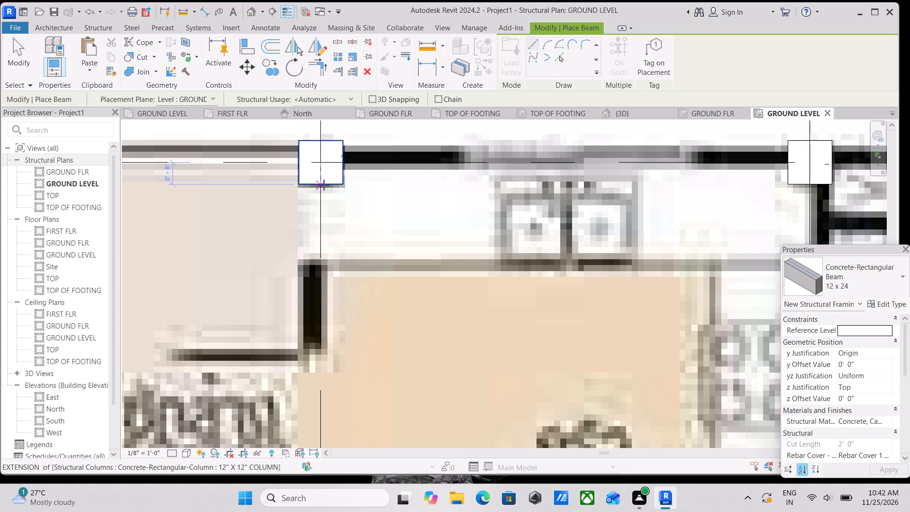
{"action": "left_click", "coordinate": [319, 183]}
{"action": "middle_click_drag", "start_coordinate": [300, 283], "coordinate": [341, 149]}
{"action": "scroll", "coordinate": [352, 313], "scroll_direction": "down", "scroll_amount": 1}
{"action": "middle_click_drag", "start_coordinate": [352, 313], "coordinate": [392, 165]}
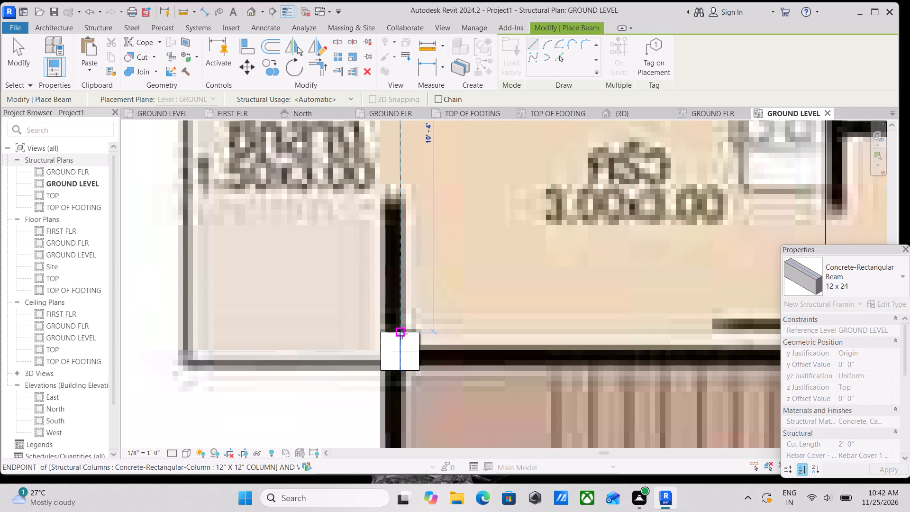
{"action": "left_click", "coordinate": [402, 335]}
Draw a 12 x 24 concrete beam along grid A between the facing sides of columns A-1 and A-2.
{"action": "scroll", "coordinate": [403, 328], "scroll_direction": "down", "scroll_amount": 3}
{"action": "middle_click_drag", "start_coordinate": [403, 328], "coordinate": [405, 307]}
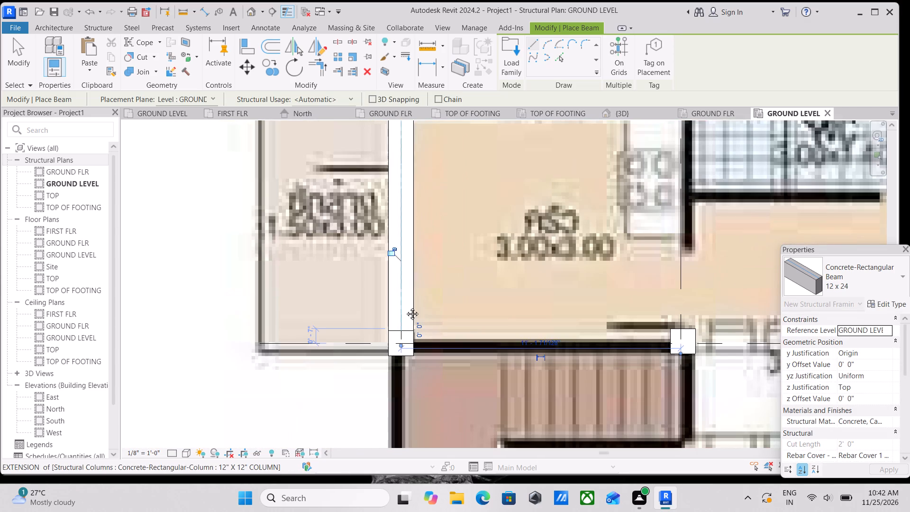
{"action": "middle_click_drag", "start_coordinate": [405, 307], "coordinate": [414, 242]}
{"action": "scroll", "coordinate": [430, 357], "scroll_direction": "down", "scroll_amount": 5}
{"action": "scroll", "coordinate": [462, 213], "scroll_direction": "up", "scroll_amount": 2}
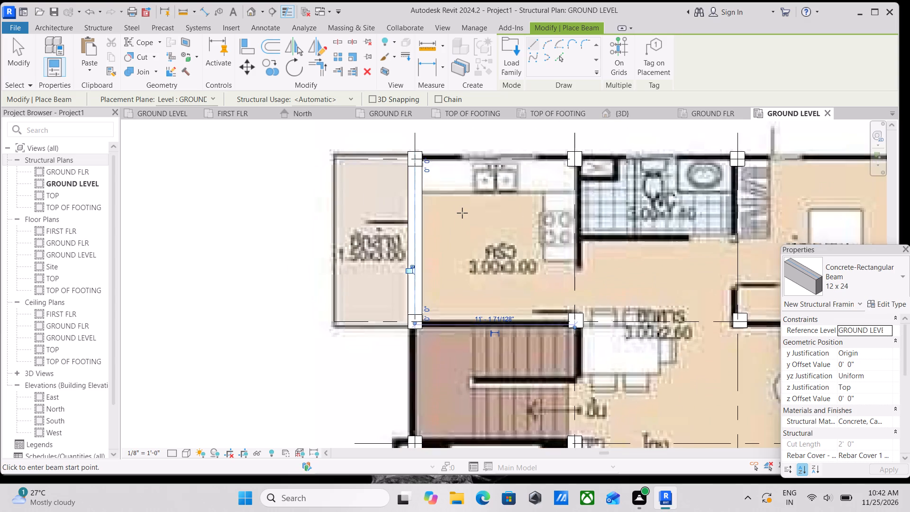
{"action": "middle_click_drag", "start_coordinate": [462, 213], "coordinate": [432, 329]}
{"action": "scroll", "coordinate": [432, 329], "scroll_direction": "up", "scroll_amount": 1}
{"action": "scroll", "coordinate": [421, 259], "scroll_direction": "up", "scroll_amount": 3}
{"action": "scroll", "coordinate": [378, 243], "scroll_direction": "up", "scroll_amount": 3}
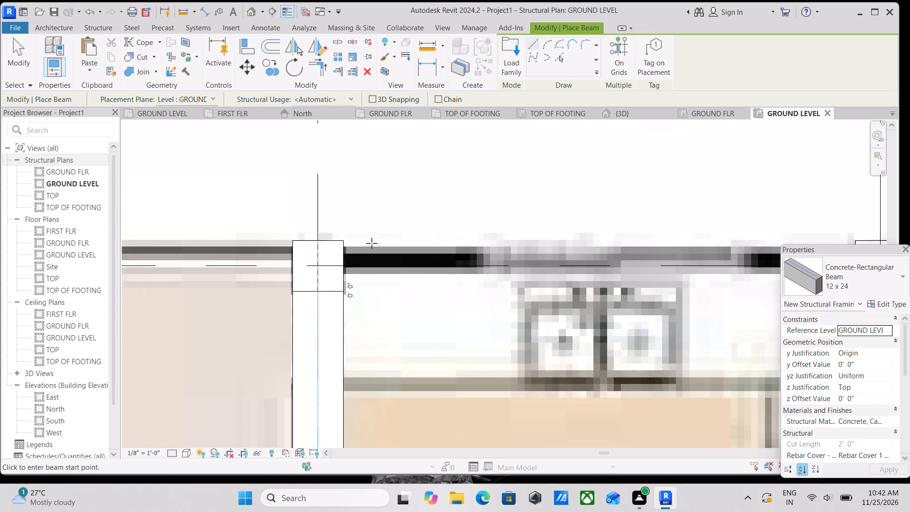
{"action": "scroll", "coordinate": [372, 243], "scroll_direction": "up", "scroll_amount": 4}
{"action": "left_click", "coordinate": [330, 274]}
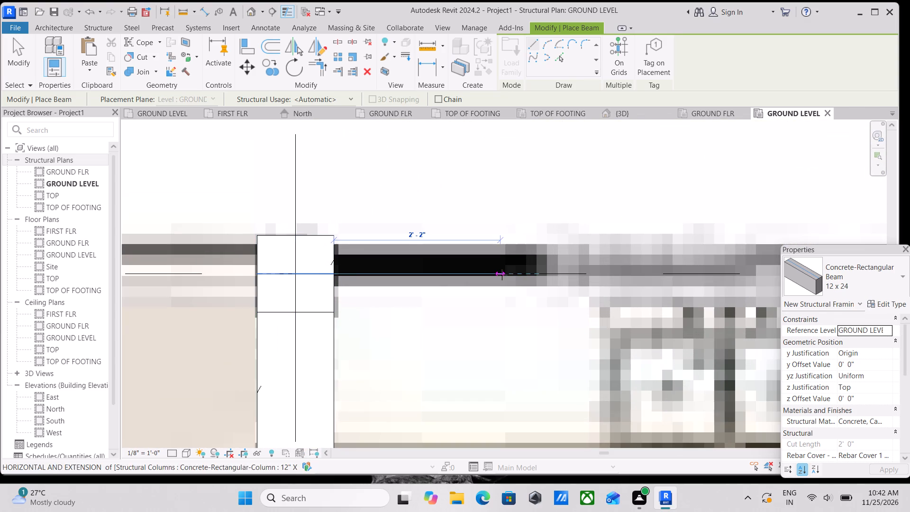
{"action": "middle_click_drag", "start_coordinate": [502, 274], "coordinate": [295, 269]}
{"action": "middle_click_drag", "start_coordinate": [552, 263], "coordinate": [317, 292]}
{"action": "scroll", "coordinate": [317, 292], "scroll_direction": "down", "scroll_amount": 1}
{"action": "scroll", "coordinate": [646, 289], "scroll_direction": "down", "scroll_amount": 1}
{"action": "middle_click_drag", "start_coordinate": [646, 289], "coordinate": [582, 295]}
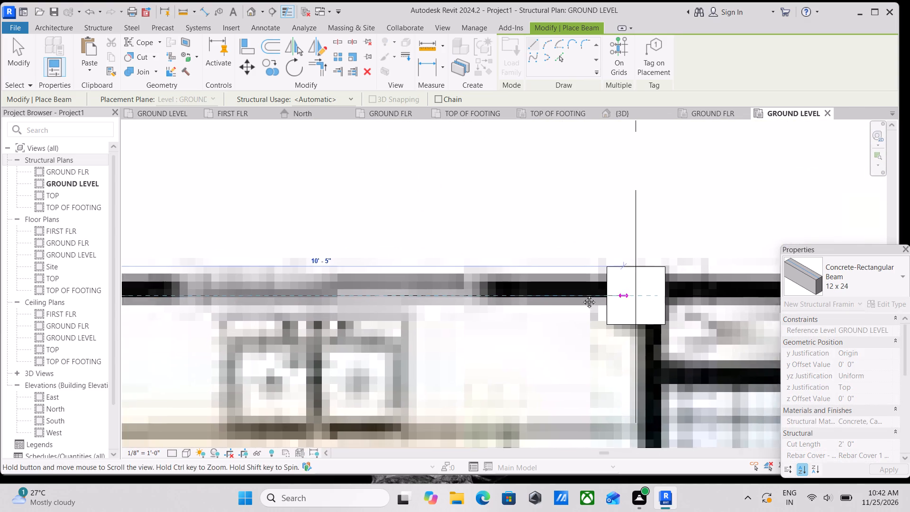
{"action": "middle_click_drag", "start_coordinate": [582, 295], "coordinate": [582, 295]}
{"action": "left_click", "coordinate": [565, 298]}
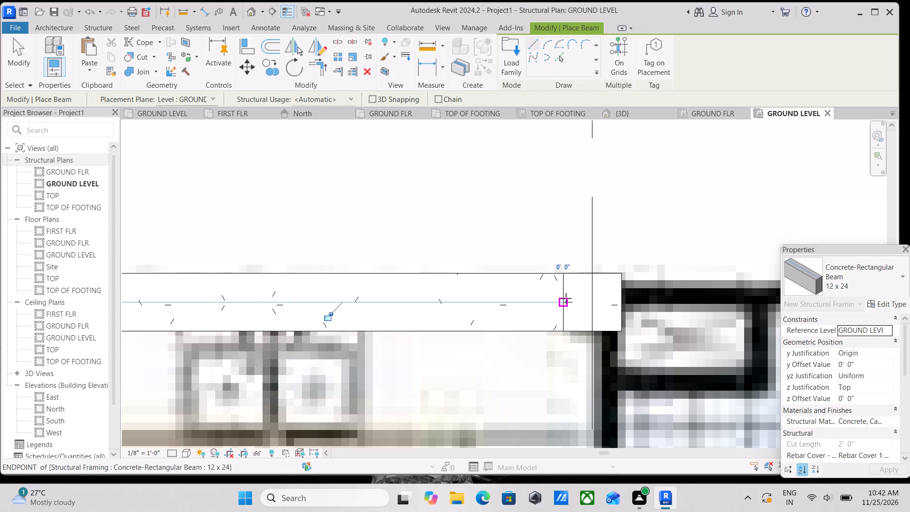
Draw a 12 x 24 concrete beam along grid A between the facing sides of columns A-2 and A-3.
{"action": "scroll", "coordinate": [629, 305], "scroll_direction": "up", "scroll_amount": 2}
{"action": "scroll", "coordinate": [629, 305], "scroll_direction": "down", "scroll_amount": 2}
{"action": "middle_click_drag", "start_coordinate": [628, 306], "coordinate": [489, 308]}
{"action": "scroll", "coordinate": [500, 307], "scroll_direction": "down", "scroll_amount": 1}
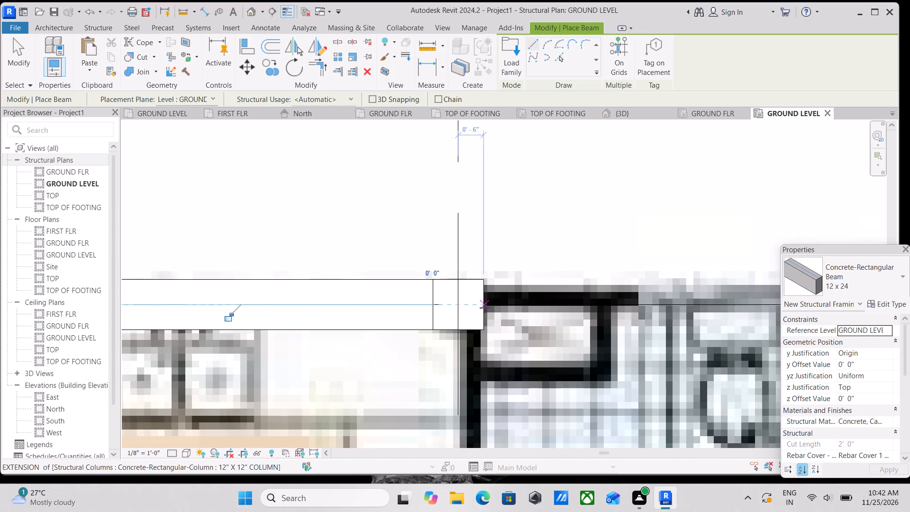
{"action": "scroll", "coordinate": [485, 308], "scroll_direction": "down", "scroll_amount": 7}
{"action": "scroll", "coordinate": [524, 295], "scroll_direction": "up", "scroll_amount": 2}
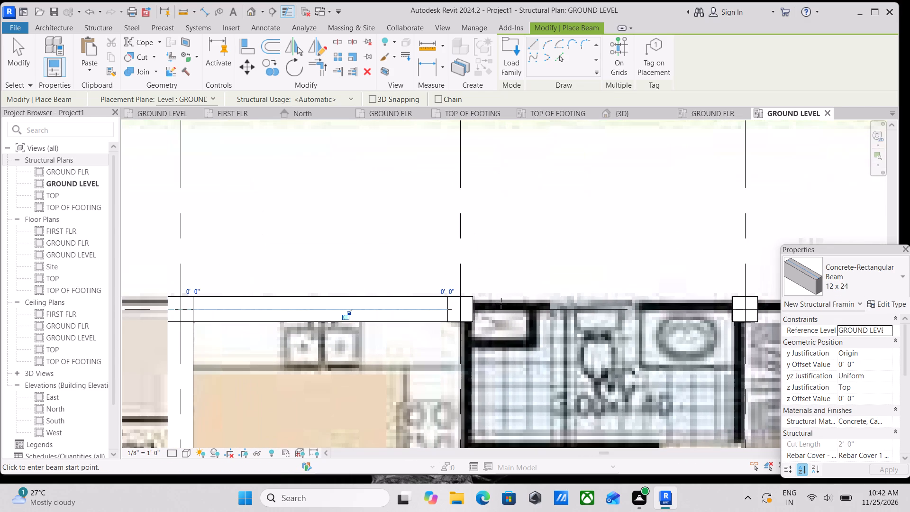
{"action": "left_click", "coordinate": [471, 306]}
{"action": "middle_click_drag", "start_coordinate": [648, 313], "coordinate": [520, 316]}
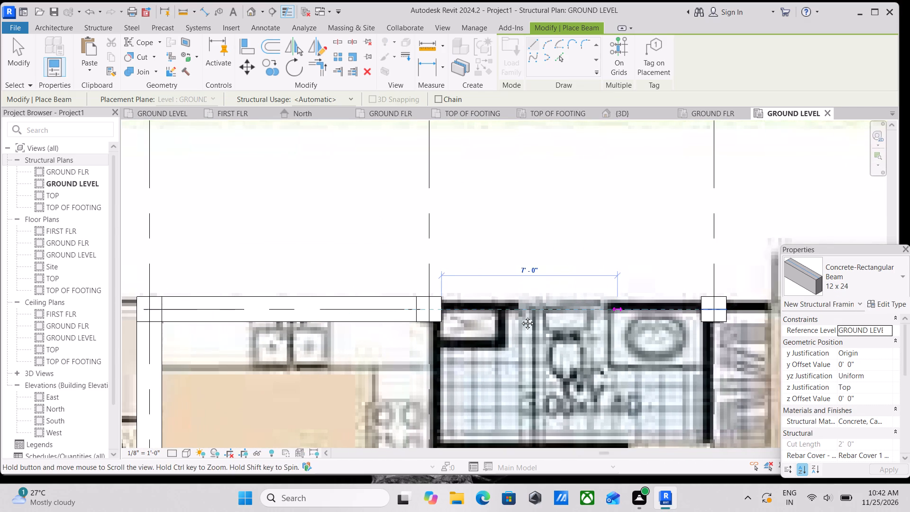
{"action": "middle_click_drag", "start_coordinate": [520, 316], "coordinate": [509, 318]}
{"action": "left_click", "coordinate": [597, 311]}
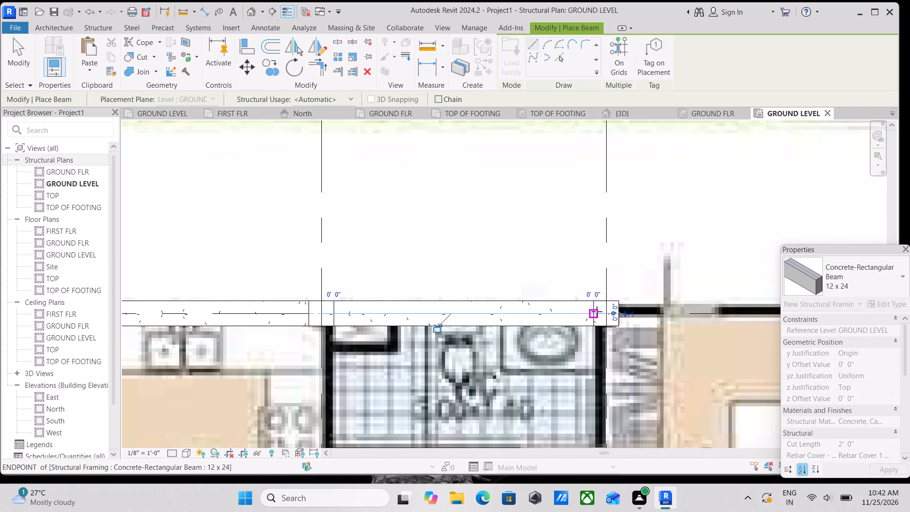
Draw a 12 x 24 concrete beam along grid A between the facing sides of columns A-3 and A-4.
{"action": "middle_click_drag", "start_coordinate": [510, 311], "coordinate": [338, 299]}
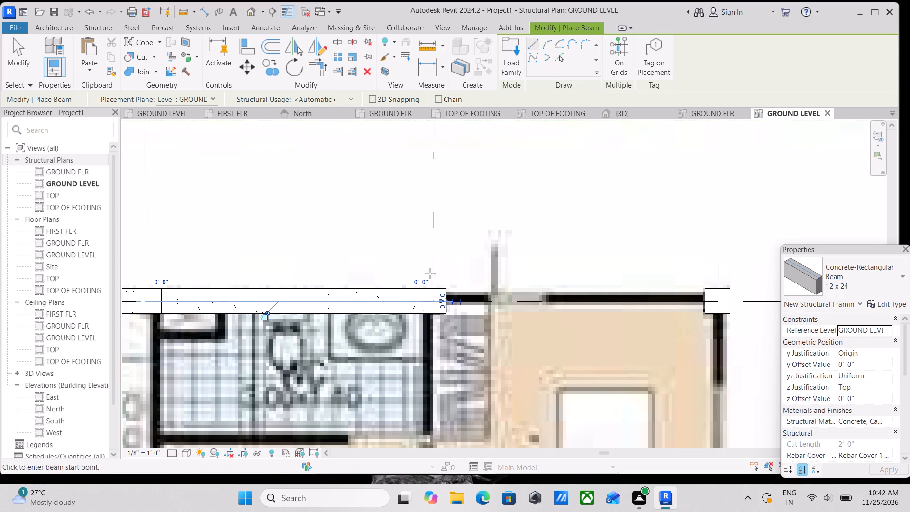
{"action": "scroll", "coordinate": [465, 269], "scroll_direction": "up", "scroll_amount": 8}
{"action": "scroll", "coordinate": [446, 317], "scroll_direction": "up", "scroll_amount": 8}
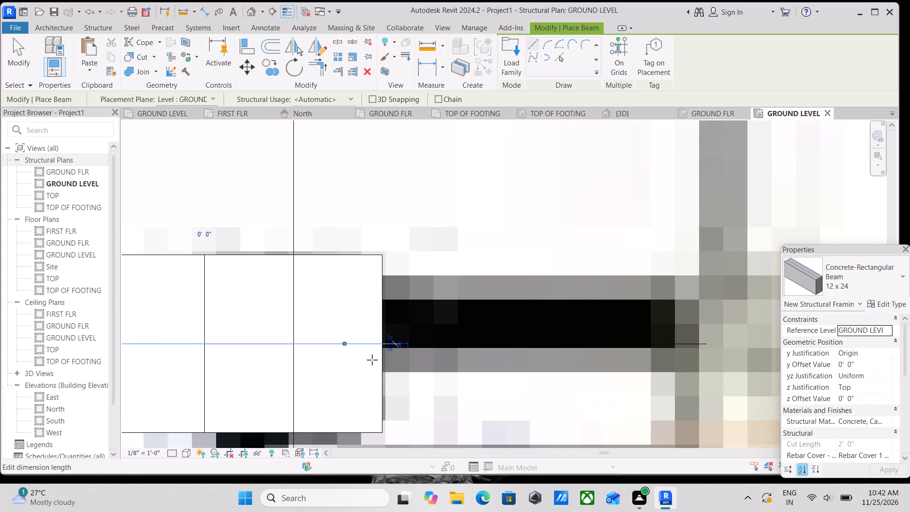
{"action": "scroll", "coordinate": [378, 342], "scroll_direction": "up", "scroll_amount": 4}
{"action": "left_click", "coordinate": [356, 352]}
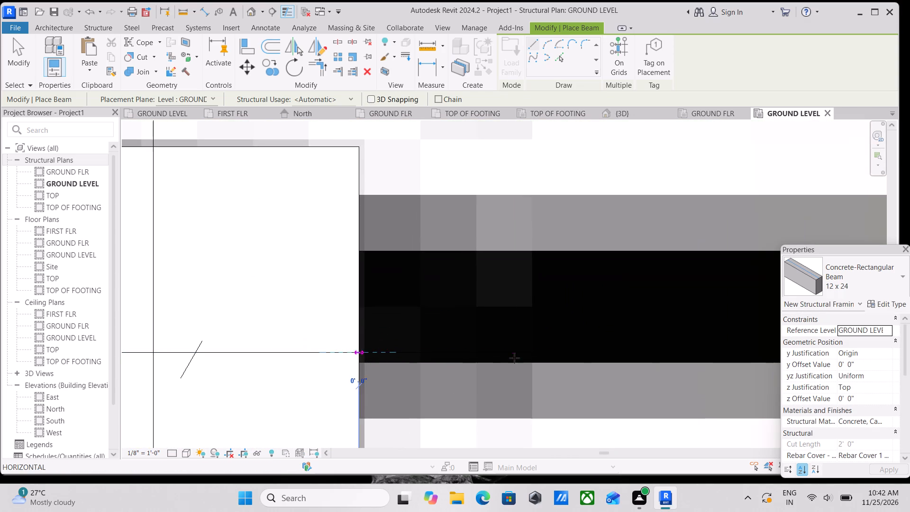
{"action": "scroll", "coordinate": [514, 358], "scroll_direction": "down", "scroll_amount": 1}
{"action": "middle_click_drag", "start_coordinate": [514, 358], "coordinate": [337, 303]}
{"action": "scroll", "coordinate": [556, 295], "scroll_direction": "down", "scroll_amount": 2}
{"action": "middle_click_drag", "start_coordinate": [556, 295], "coordinate": [312, 259]}
{"action": "scroll", "coordinate": [550, 268], "scroll_direction": "down", "scroll_amount": 3}
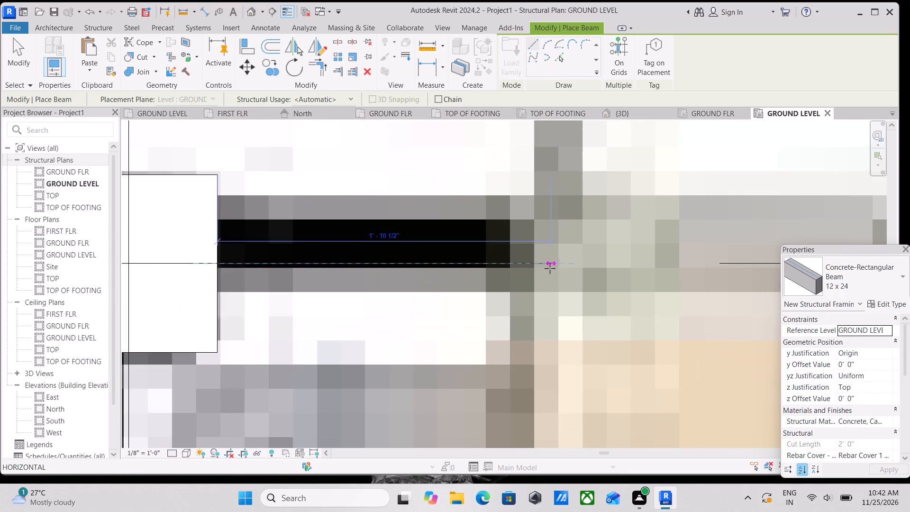
{"action": "middle_click_drag", "start_coordinate": [550, 268], "coordinate": [343, 279]}
{"action": "scroll", "coordinate": [449, 274], "scroll_direction": "down", "scroll_amount": 11}
{"action": "scroll", "coordinate": [521, 270], "scroll_direction": "down", "scroll_amount": 3}
{"action": "middle_click_drag", "start_coordinate": [521, 270], "coordinate": [474, 280]}
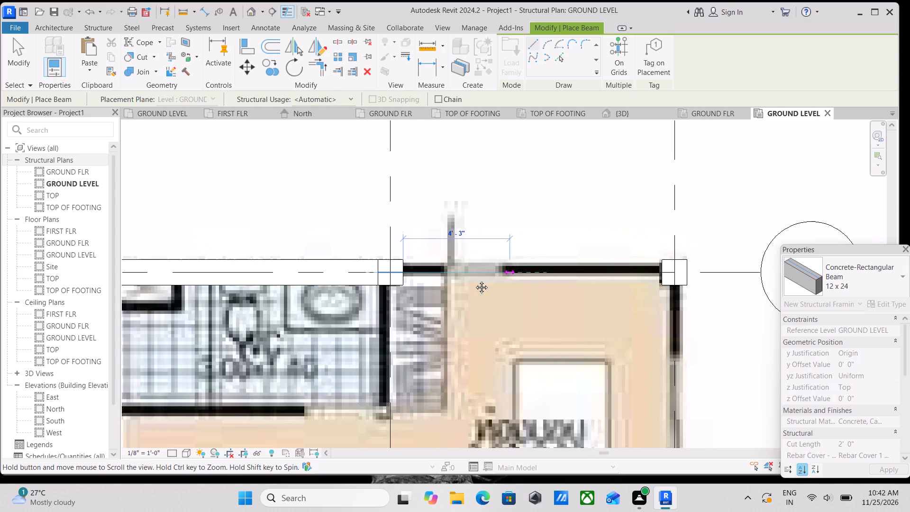
{"action": "middle_click_drag", "start_coordinate": [474, 280], "coordinate": [468, 283]}
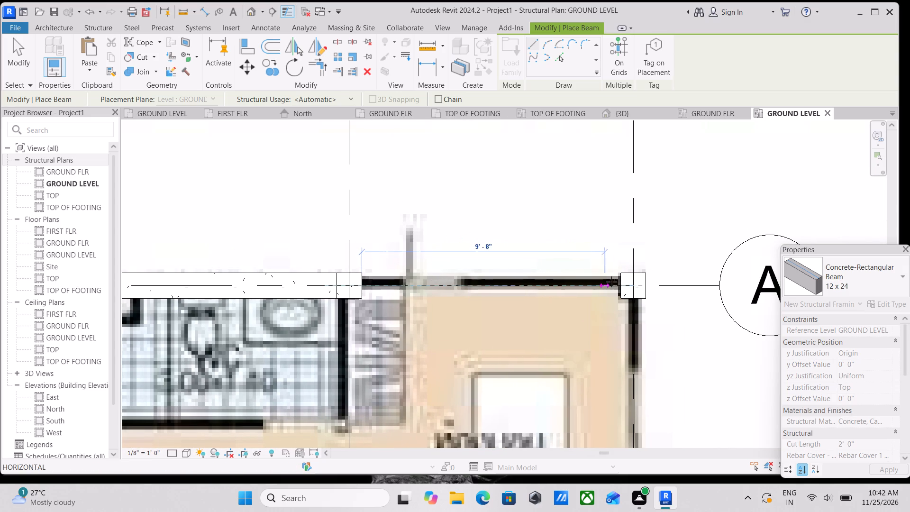
{"action": "left_click", "coordinate": [624, 286]}
Draw a 12 x 24 concrete beam along grid 4 between the facing sides of columns A-4 and B-4.
{"action": "scroll", "coordinate": [626, 293], "scroll_direction": "up", "scroll_amount": 3}
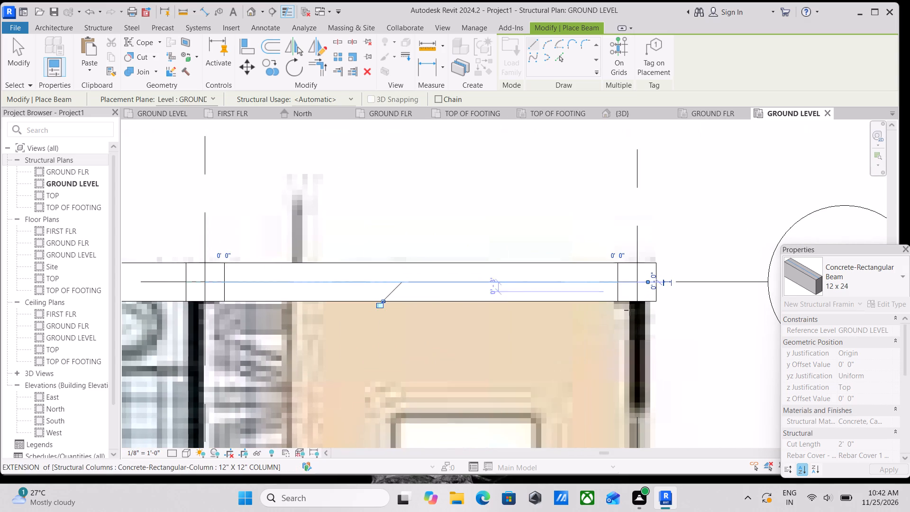
{"action": "scroll", "coordinate": [638, 317], "scroll_direction": "up", "scroll_amount": 10}
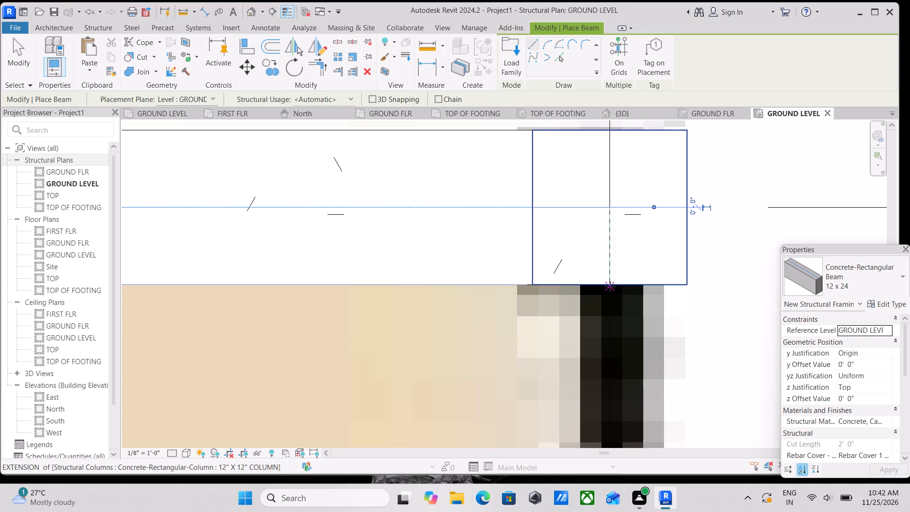
{"action": "left_click", "coordinate": [612, 280]}
{"action": "scroll", "coordinate": [618, 386], "scroll_direction": "down", "scroll_amount": 2}
{"action": "middle_click_drag", "start_coordinate": [618, 386], "coordinate": [619, 268]}
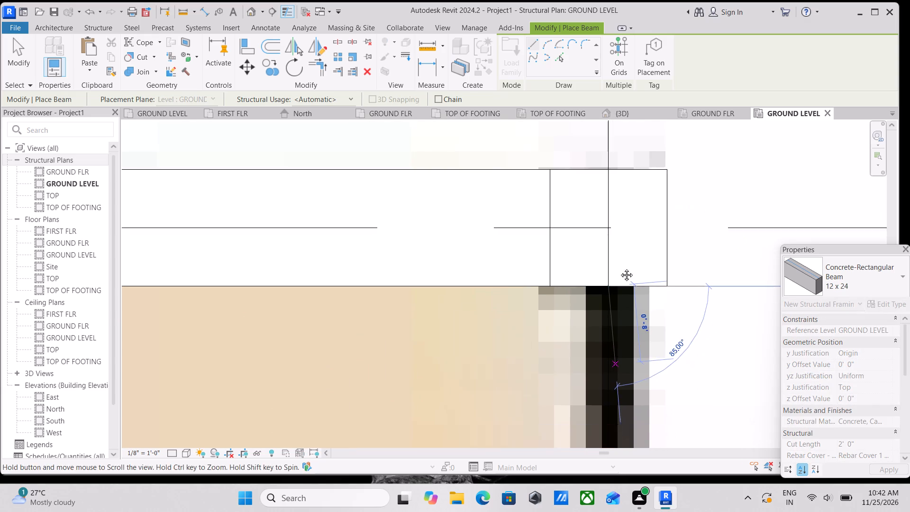
{"action": "middle_click_drag", "start_coordinate": [619, 268], "coordinate": [628, 245]}
{"action": "scroll", "coordinate": [621, 347], "scroll_direction": "down", "scroll_amount": 3}
{"action": "middle_click_drag", "start_coordinate": [621, 348], "coordinate": [659, 259]}
{"action": "scroll", "coordinate": [675, 350], "scroll_direction": "down", "scroll_amount": 1}
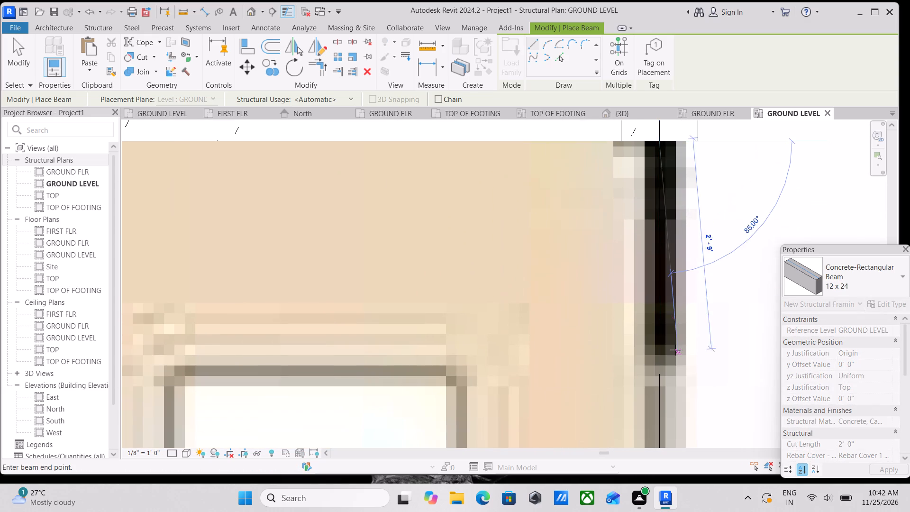
{"action": "scroll", "coordinate": [675, 350], "scroll_direction": "down", "scroll_amount": 2}
{"action": "middle_click_drag", "start_coordinate": [674, 352], "coordinate": [665, 234]}
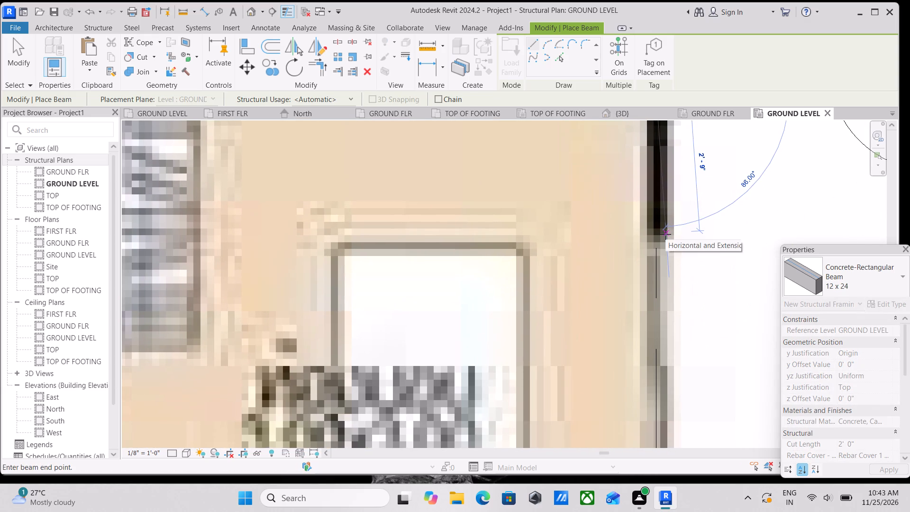
{"action": "scroll", "coordinate": [651, 313], "scroll_direction": "down", "scroll_amount": 7}
{"action": "middle_click_drag", "start_coordinate": [648, 312], "coordinate": [647, 192]}
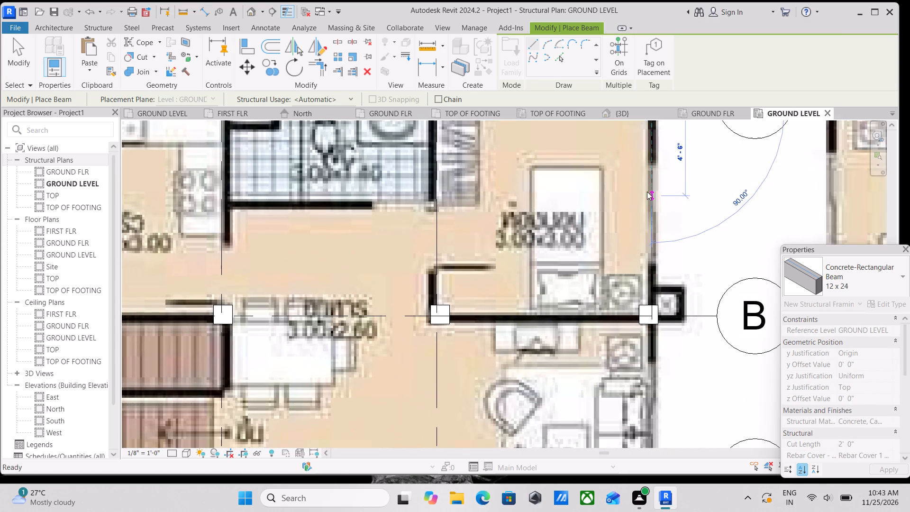
{"action": "scroll", "coordinate": [653, 275], "scroll_direction": "up", "scroll_amount": 2}
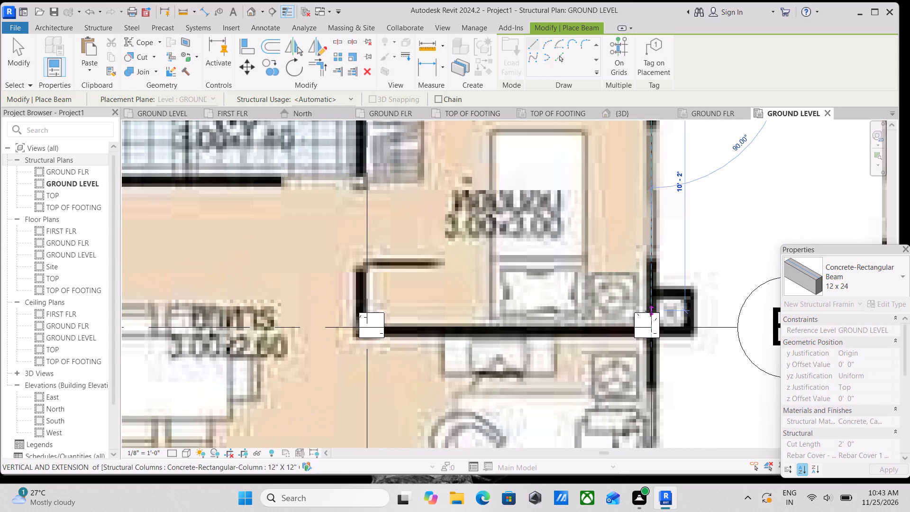
{"action": "left_click", "coordinate": [650, 314]}
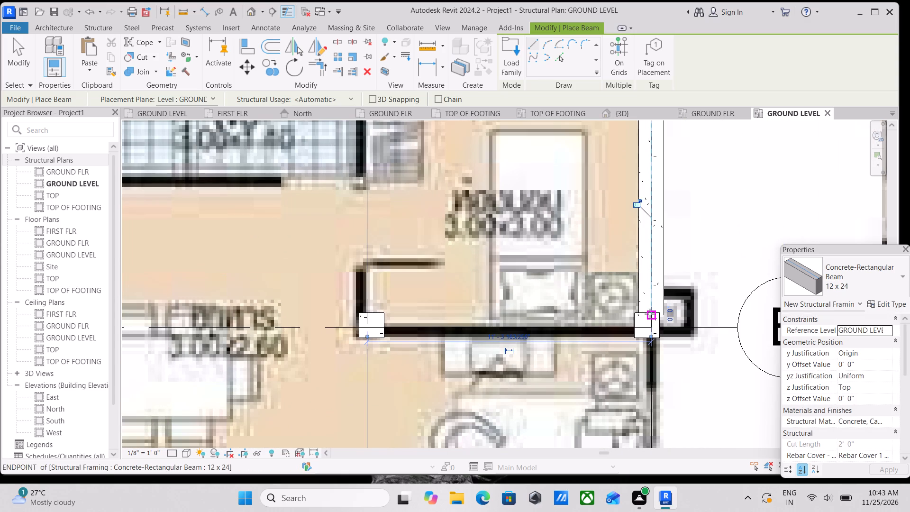
{"action": "scroll", "coordinate": [650, 314], "scroll_direction": "down", "scroll_amount": 3}
{"action": "middle_click_drag", "start_coordinate": [650, 314], "coordinate": [650, 339]}
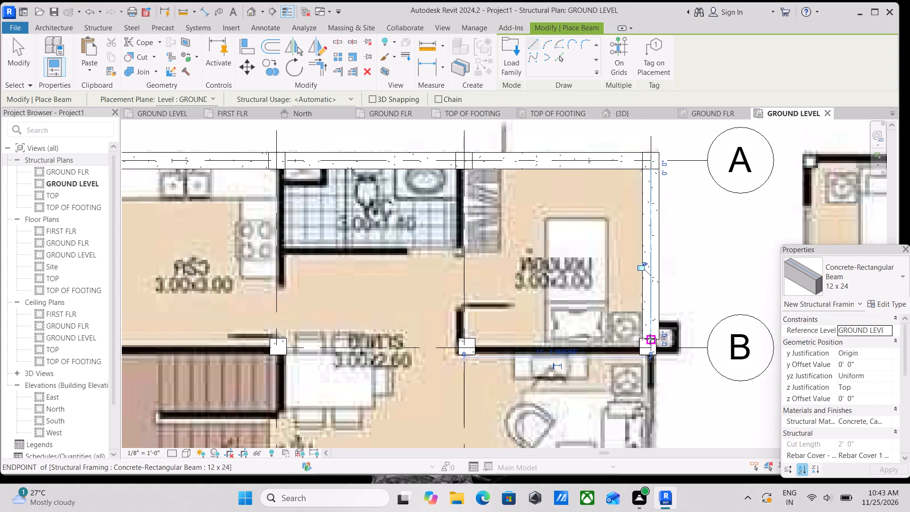
{"action": "scroll", "coordinate": [650, 339], "scroll_direction": "up", "scroll_amount": 2}
{"action": "scroll", "coordinate": [650, 339], "scroll_direction": "down", "scroll_amount": 2}
{"action": "middle_click_drag", "start_coordinate": [650, 339], "coordinate": [647, 304]}
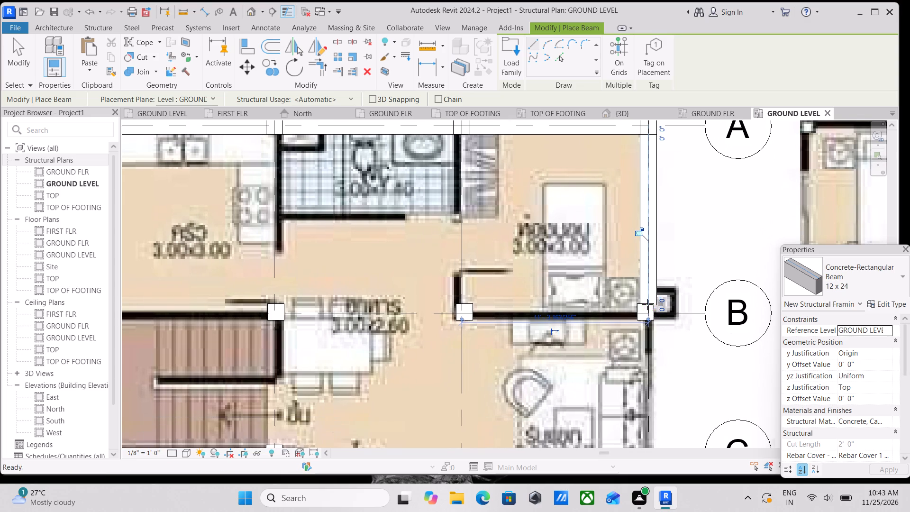
{"action": "key", "text": "Escape"}
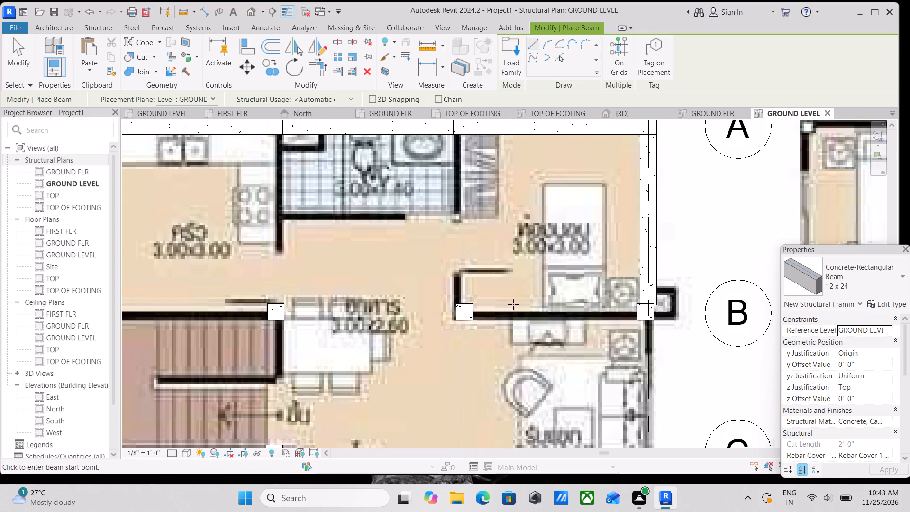
Draw a 12 x 24 concrete beam along grid 2 between the facing sides of columns A-2 and B-2.
{"action": "scroll", "coordinate": [308, 297], "scroll_direction": "up", "scroll_amount": 2}
{"action": "scroll", "coordinate": [414, 310], "scroll_direction": "down", "scroll_amount": 2}
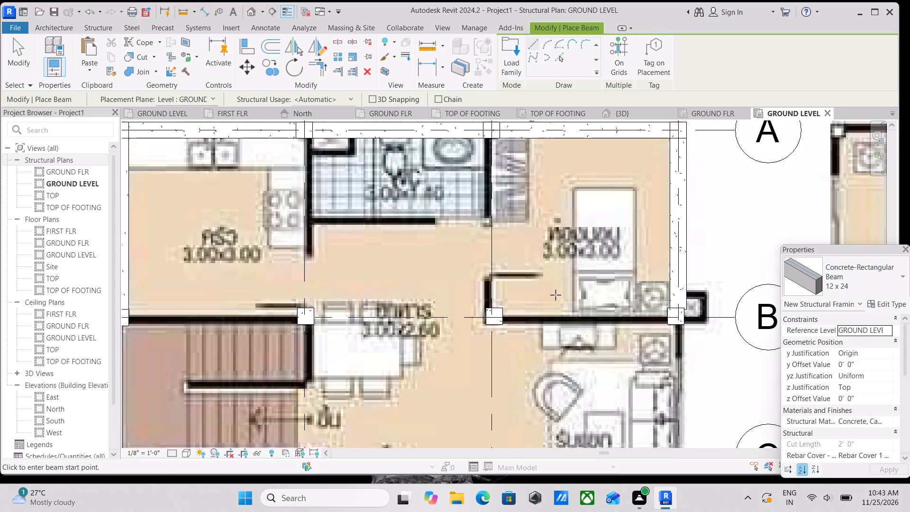
{"action": "scroll", "coordinate": [557, 293], "scroll_direction": "down", "scroll_amount": 2}
{"action": "middle_click_drag", "start_coordinate": [555, 291], "coordinate": [565, 226]}
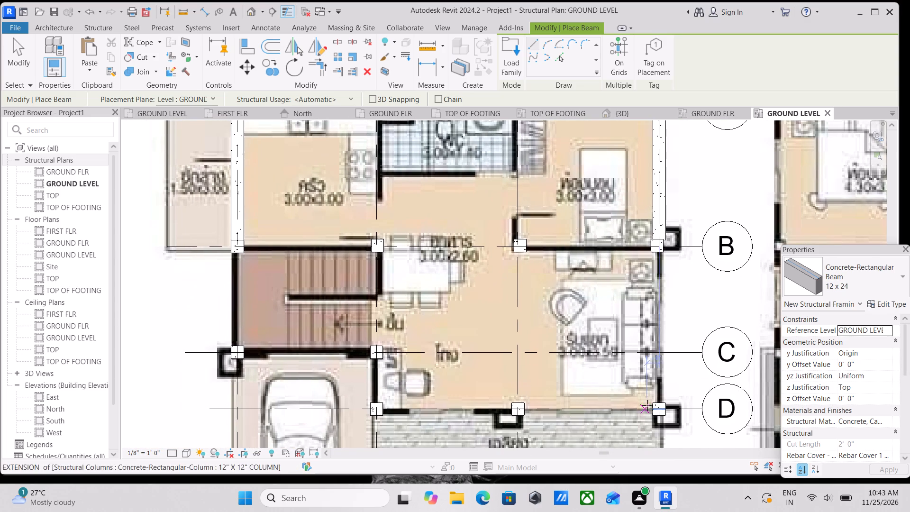
{"action": "middle_click_drag", "start_coordinate": [653, 302], "coordinate": [652, 364]}
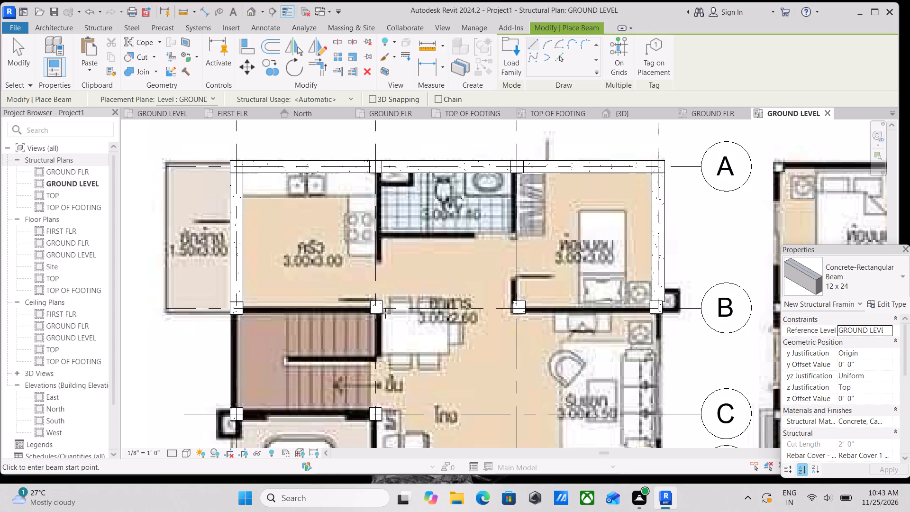
{"action": "scroll", "coordinate": [377, 297], "scroll_direction": "up", "scroll_amount": 4}
{"action": "middle_click_drag", "start_coordinate": [379, 203], "coordinate": [415, 346]}
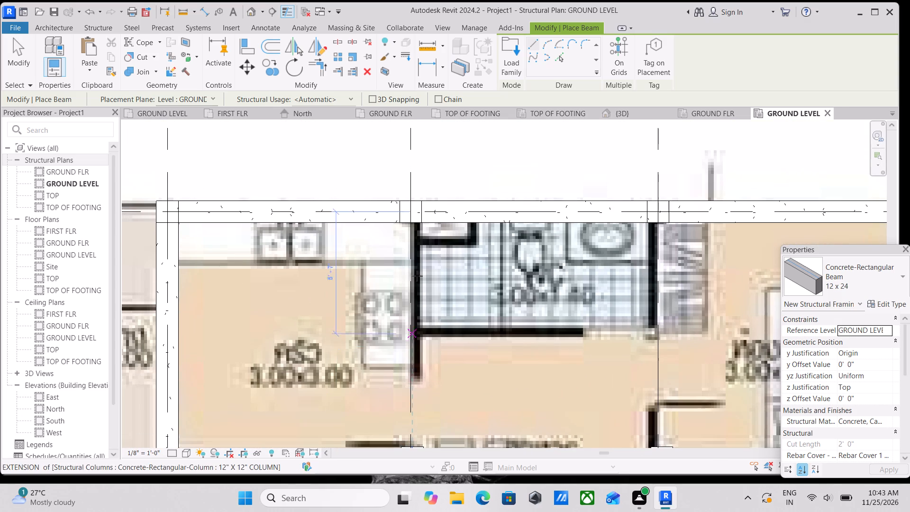
{"action": "left_click", "coordinate": [412, 221]}
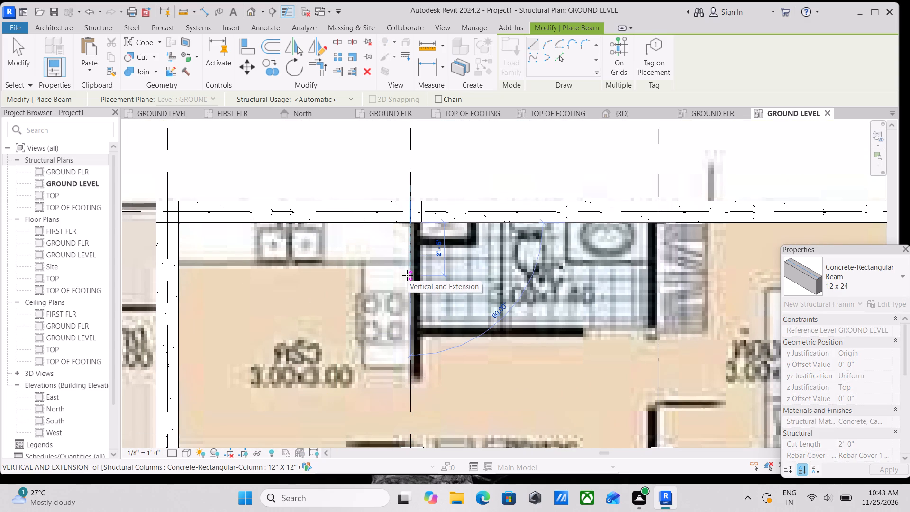
{"action": "scroll", "coordinate": [407, 275], "scroll_direction": "down", "scroll_amount": 3}
{"action": "middle_click_drag", "start_coordinate": [409, 300], "coordinate": [421, 196]}
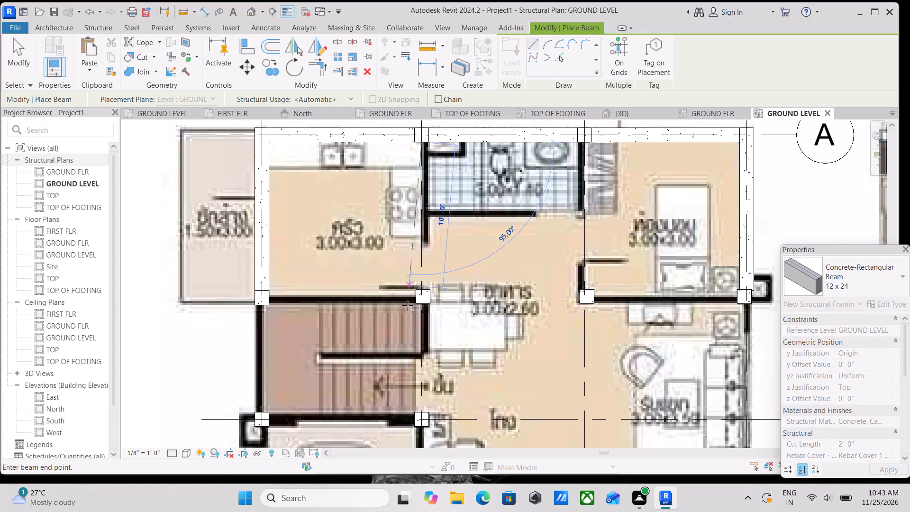
{"action": "scroll", "coordinate": [415, 294], "scroll_direction": "up", "scroll_amount": 3}
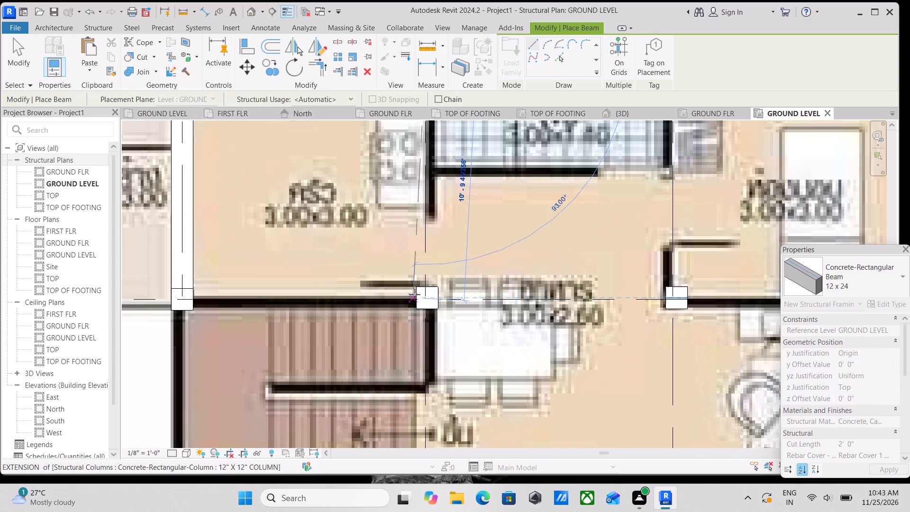
{"action": "scroll", "coordinate": [426, 285], "scroll_direction": "up", "scroll_amount": 3}
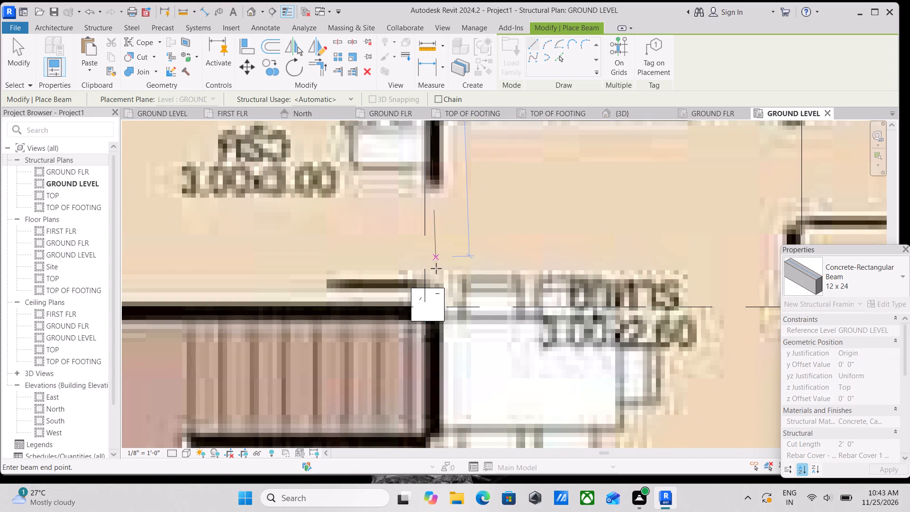
{"action": "scroll", "coordinate": [425, 290], "scroll_direction": "down", "scroll_amount": 2}
{"action": "middle_click_drag", "start_coordinate": [425, 290], "coordinate": [423, 394]}
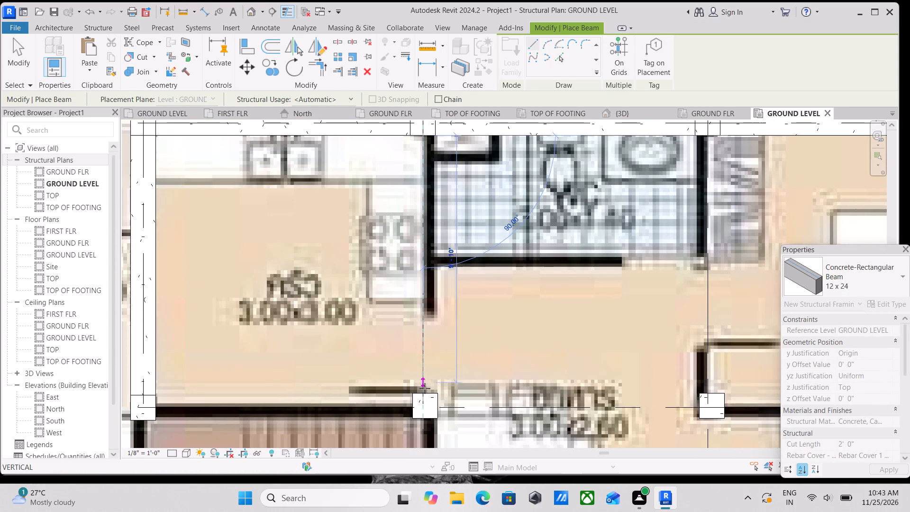
{"action": "left_click", "coordinate": [424, 396]}
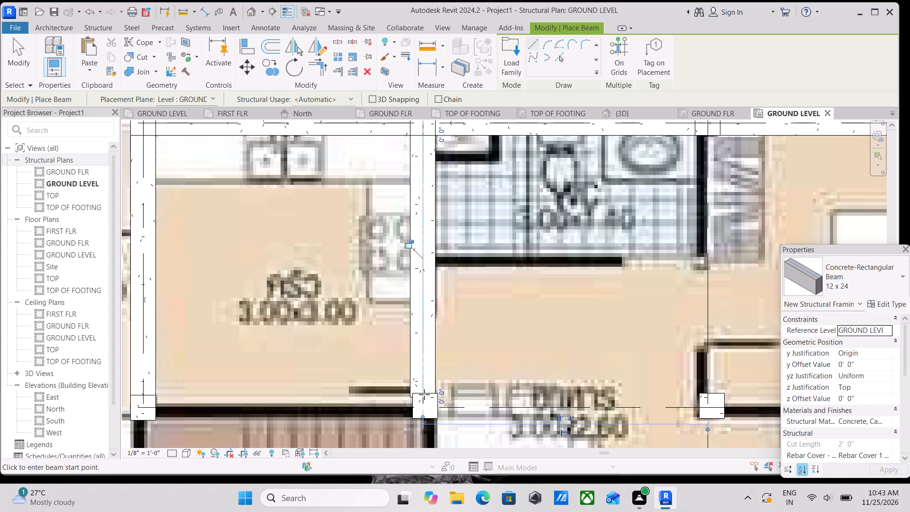
{"action": "key", "text": "Escape"}
{"action": "key", "text": "Escape"}
{"action": "key", "text": "Escape"}
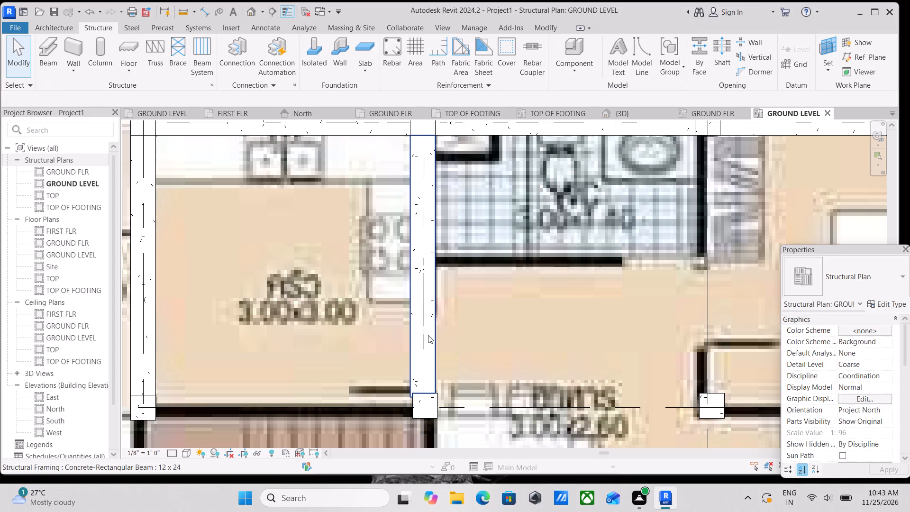
Nudge column B-2 about 1" toward grid 1 to line it up with the beam along grid 2.
{"action": "scroll", "coordinate": [423, 352], "scroll_direction": "down", "scroll_amount": 1}
{"action": "middle_click_drag", "start_coordinate": [423, 352], "coordinate": [425, 358]}
{"action": "scroll", "coordinate": [428, 337], "scroll_direction": "down", "scroll_amount": 3}
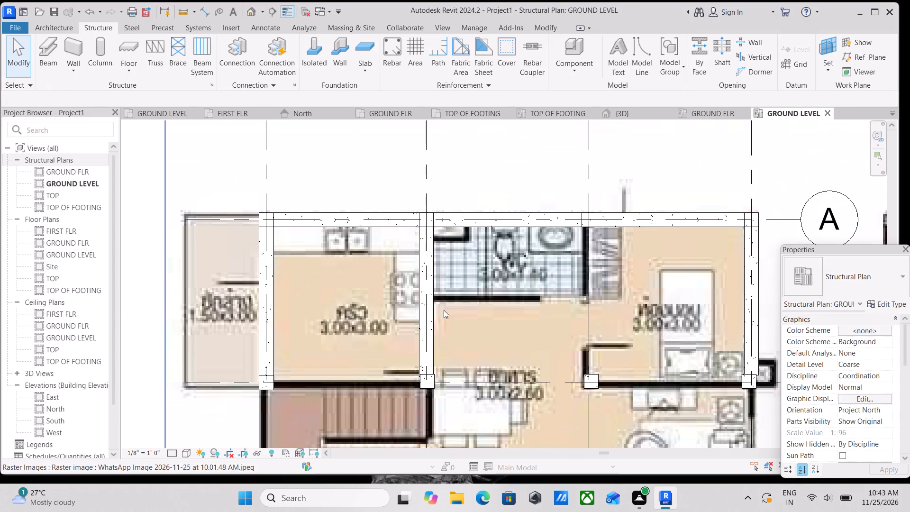
{"action": "scroll", "coordinate": [452, 320], "scroll_direction": "up", "scroll_amount": 3}
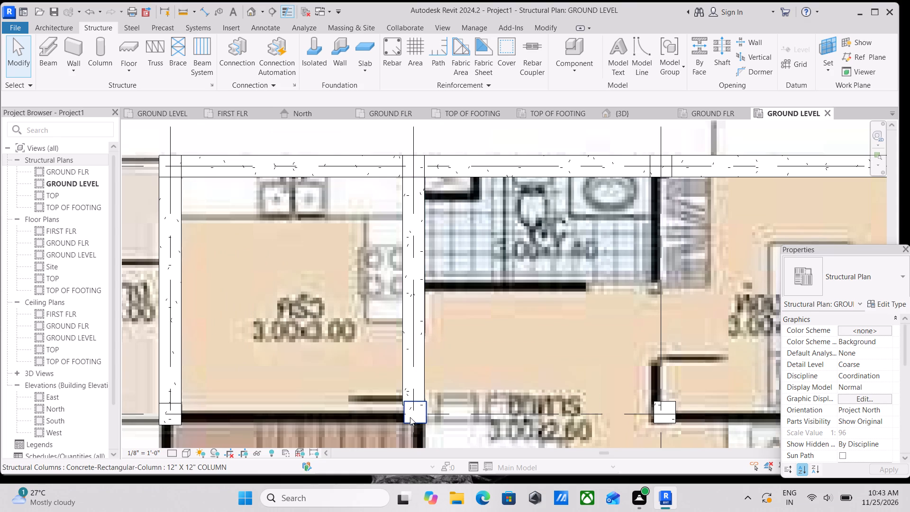
{"action": "scroll", "coordinate": [412, 416], "scroll_direction": "up", "scroll_amount": 1}
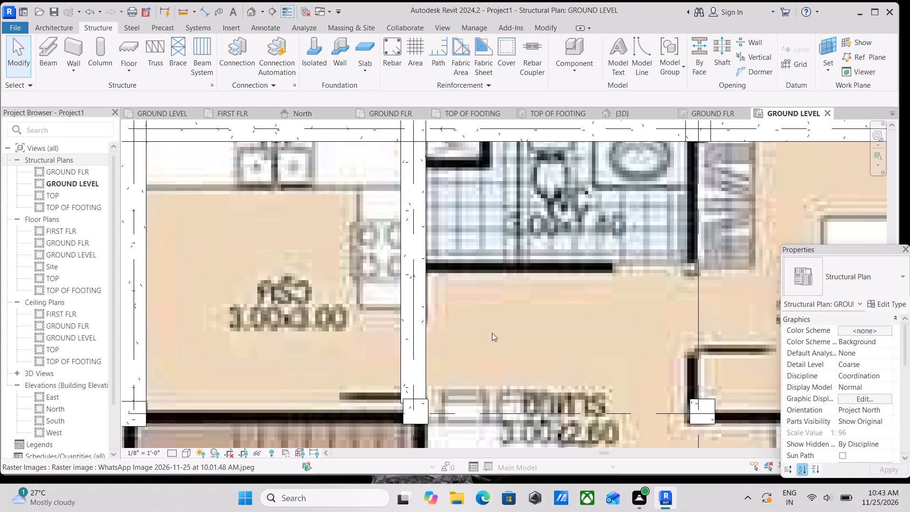
{"action": "left_click", "coordinate": [403, 413]}
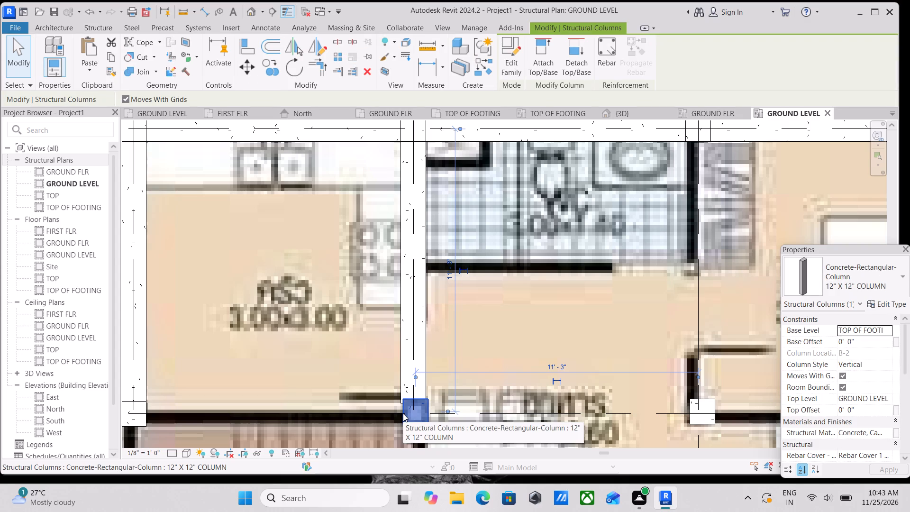
{"action": "key", "text": "Left"}
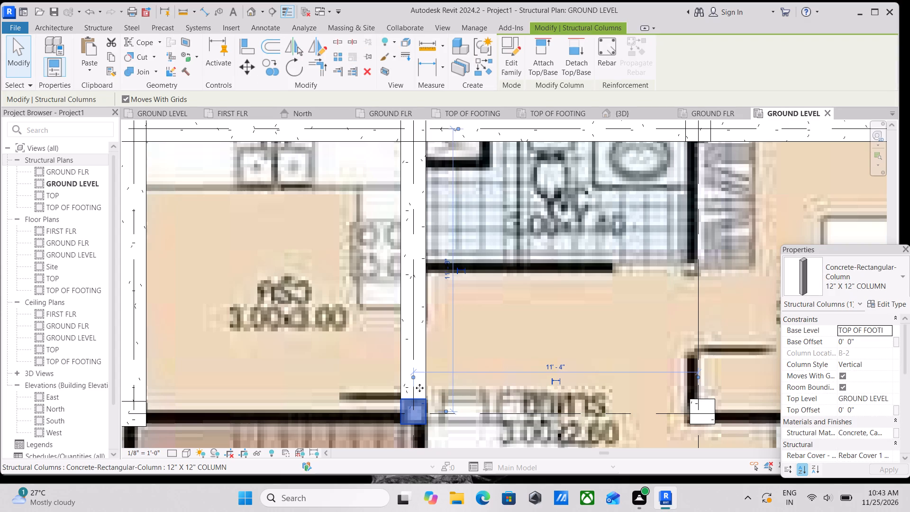
{"action": "scroll", "coordinate": [419, 396], "scroll_direction": "up", "scroll_amount": 3}
{"action": "key", "text": "Escape"}
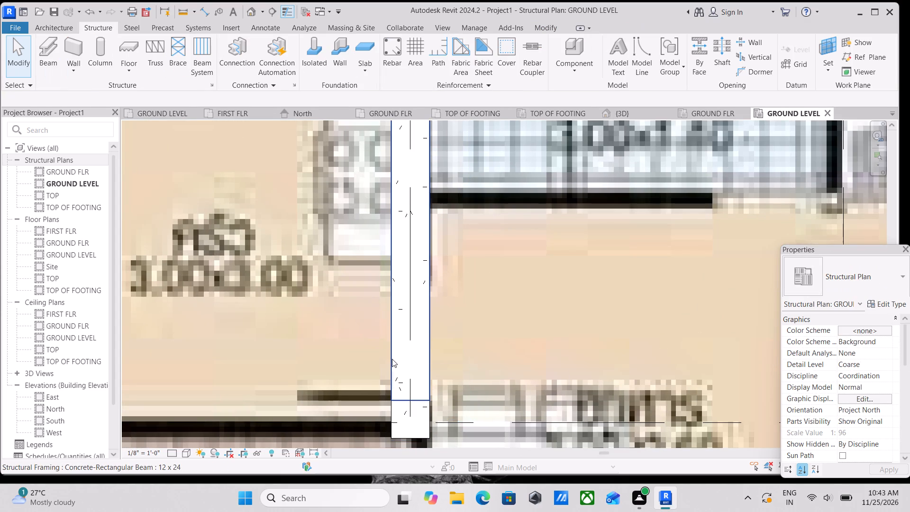
Adjust the grid 2 beam's end at column B-2 to meet the column's facing side.
{"action": "left_click", "coordinate": [392, 357]}
{"action": "scroll", "coordinate": [400, 411], "scroll_direction": "up", "scroll_amount": 2}
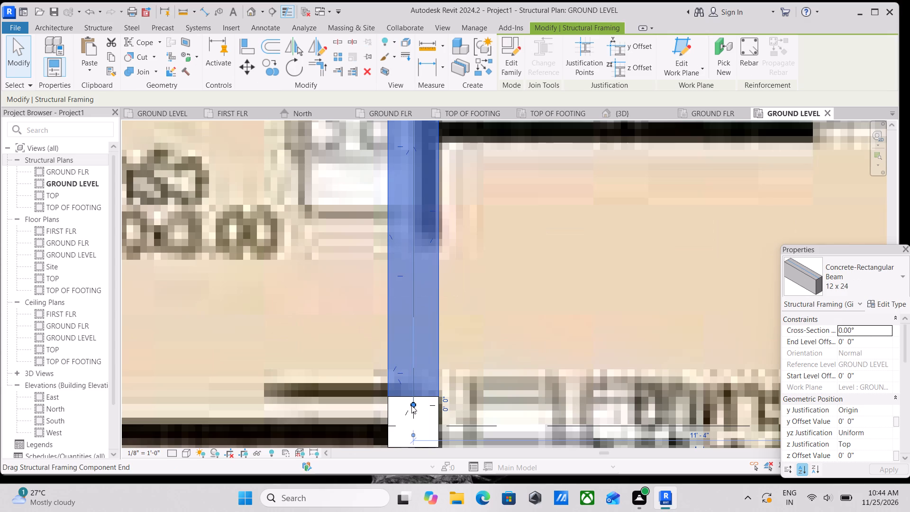
{"action": "left_click_drag", "start_coordinate": [411, 405], "coordinate": [411, 401]}
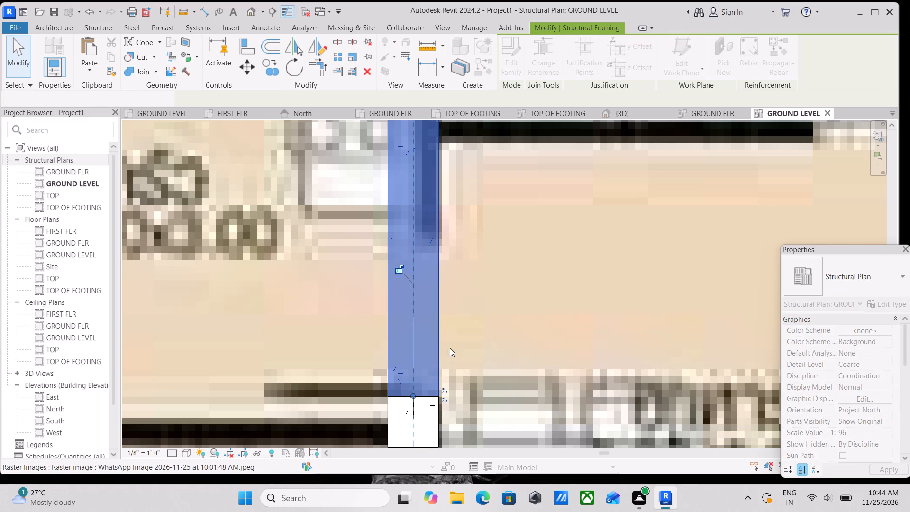
{"action": "key", "text": "Escape"}
Nudge column B-4 away from grid 3 to line its sides up with the beam along grid 4.
{"action": "scroll", "coordinate": [450, 348], "scroll_direction": "down", "scroll_amount": 9}
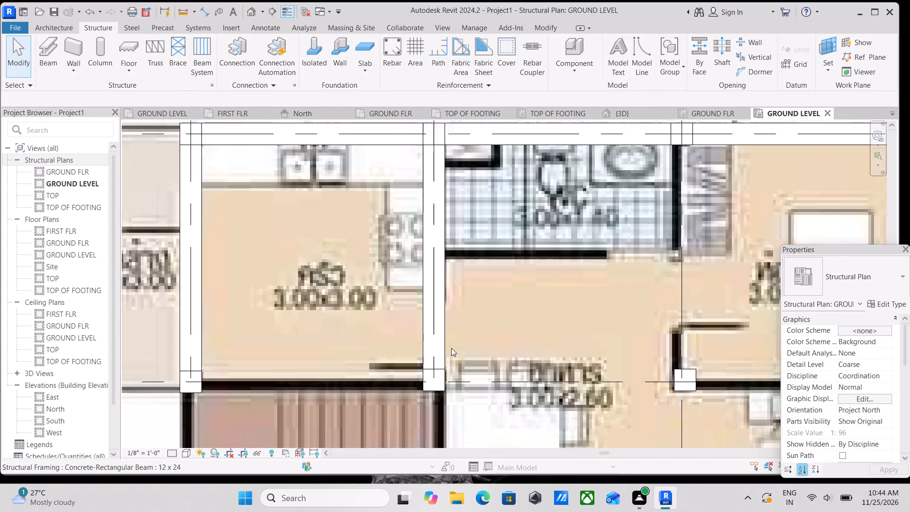
{"action": "scroll", "coordinate": [514, 321], "scroll_direction": "down", "scroll_amount": 3}
{"action": "middle_click_drag", "start_coordinate": [501, 314], "coordinate": [444, 301]}
{"action": "scroll", "coordinate": [645, 350], "scroll_direction": "up", "scroll_amount": 5}
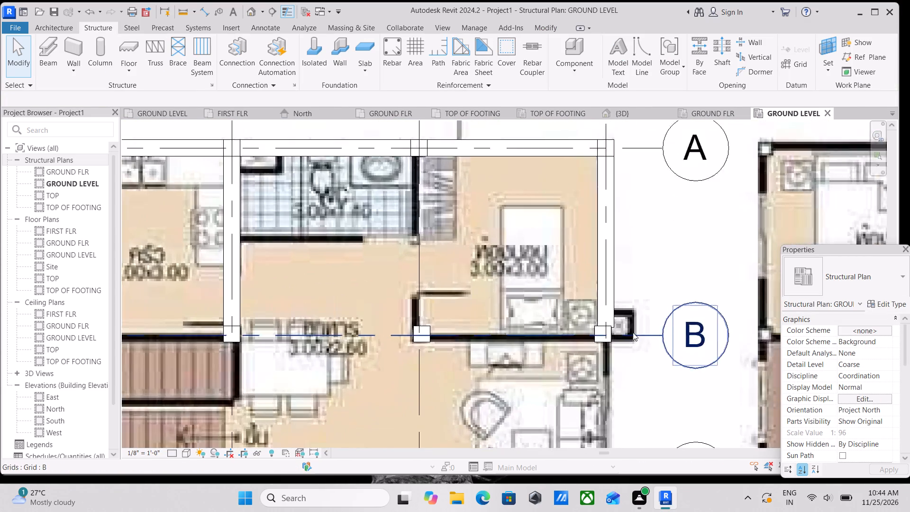
{"action": "scroll", "coordinate": [633, 332], "scroll_direction": "up", "scroll_amount": 6}
{"action": "left_click", "coordinate": [582, 347]}
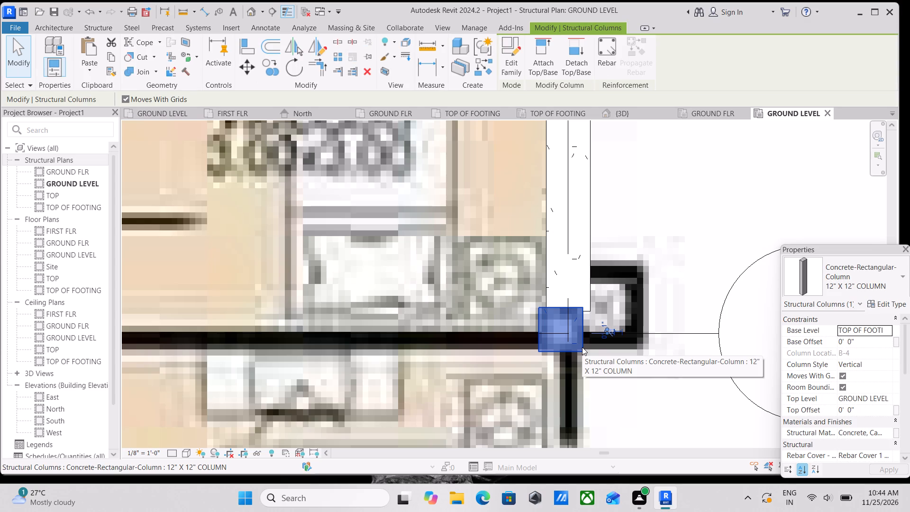
{"action": "key", "text": "Right"}
{"action": "key", "text": "Right"}
{"action": "key", "text": "Right"}
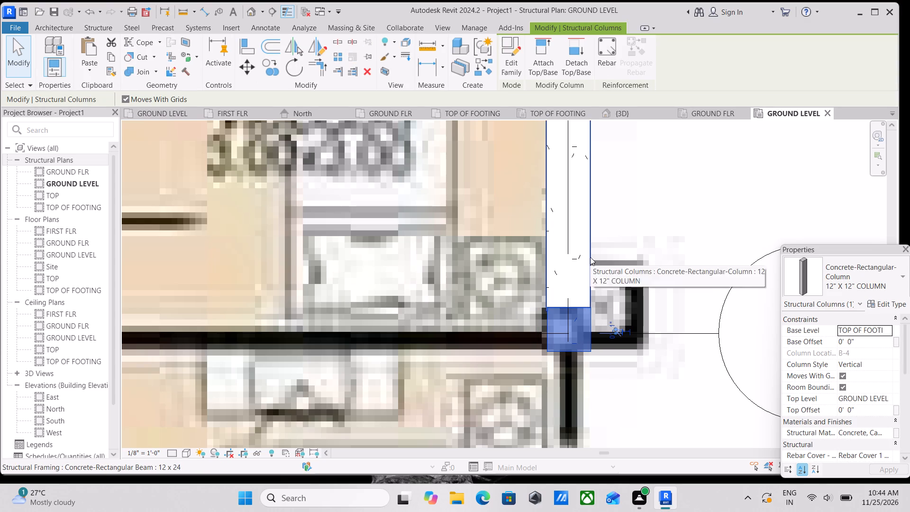
{"action": "key", "text": "Left"}
{"action": "key", "text": "Right"}
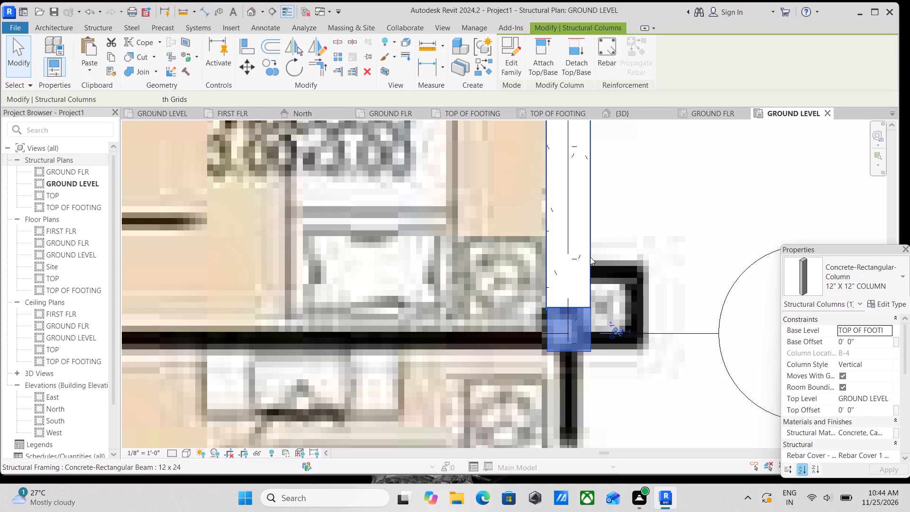
Adjust the grid 4 beam's end at column B-4 to meet the column's facing side.
{"action": "key", "text": "Escape"}
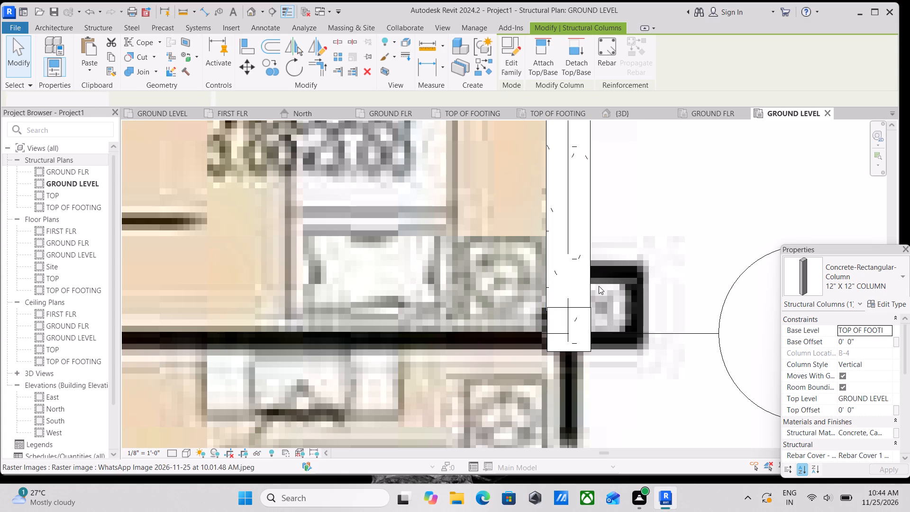
{"action": "left_click", "coordinate": [551, 289]}
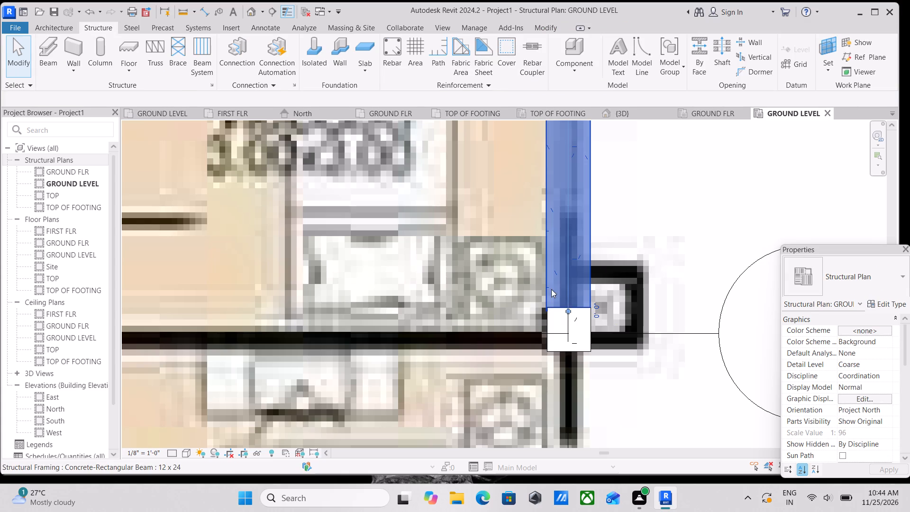
{"action": "scroll", "coordinate": [565, 304], "scroll_direction": "up", "scroll_amount": 6}
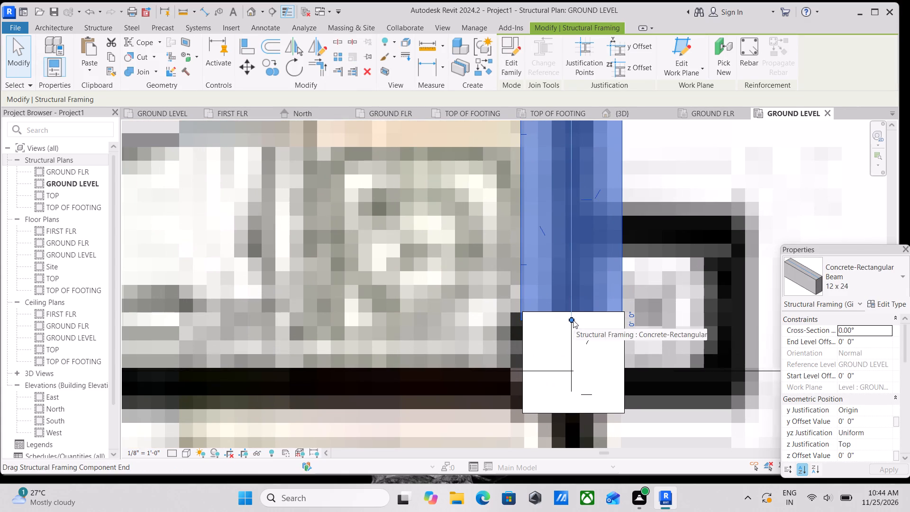
{"action": "left_click_drag", "start_coordinate": [573, 320], "coordinate": [570, 313]}
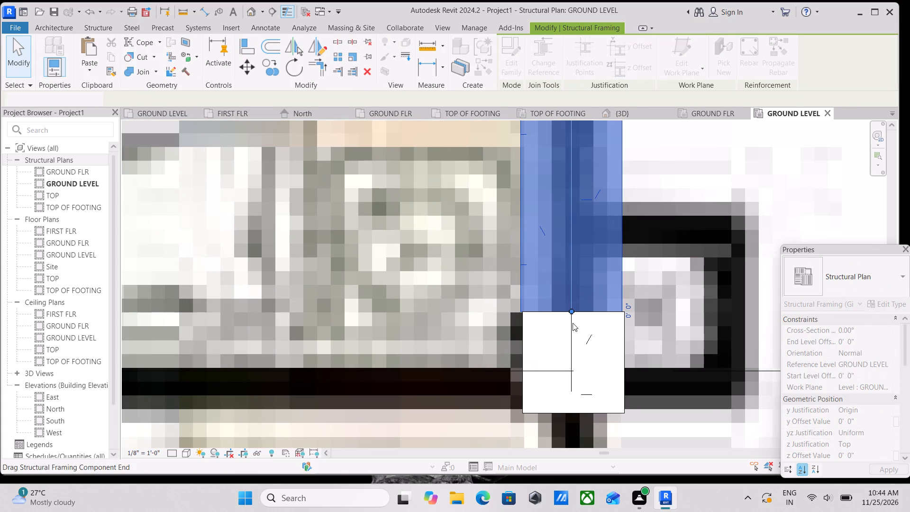
{"action": "key", "text": "Escape"}
{"action": "scroll", "coordinate": [603, 327], "scroll_direction": "up", "scroll_amount": 2}
{"action": "key", "text": "Escape"}
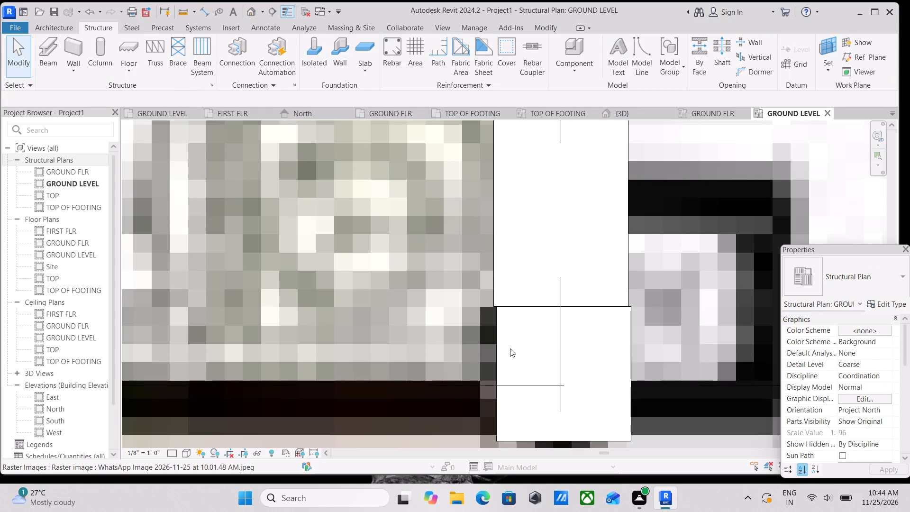
Nudge column B-4 slightly back toward grid 3 to line its sides up with the beam along grid 4.
{"action": "left_click", "coordinate": [496, 335]}
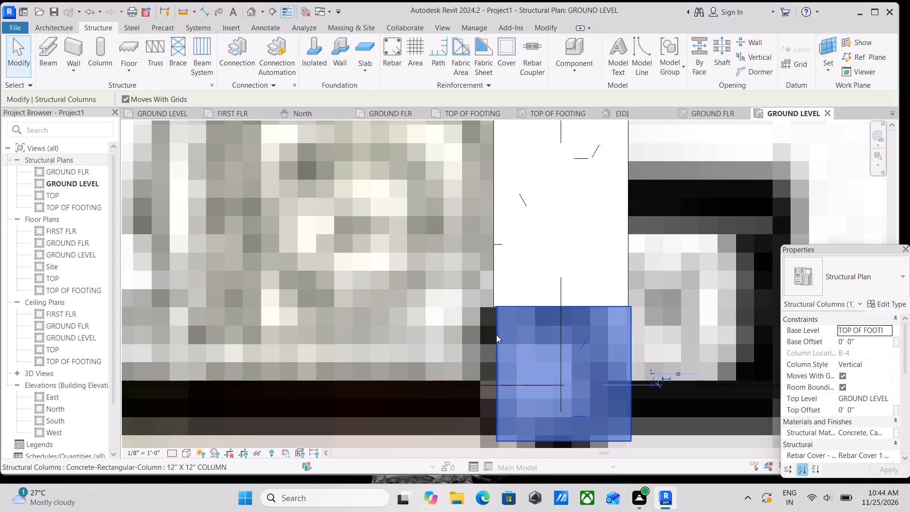
{"action": "key", "text": "Left"}
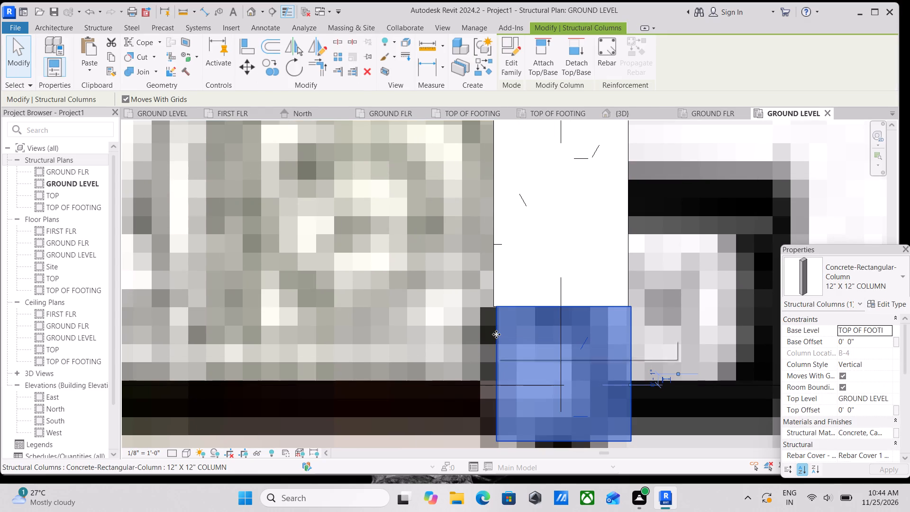
{"action": "scroll", "coordinate": [504, 331], "scroll_direction": "down", "scroll_amount": 2}
{"action": "key", "text": "Escape"}
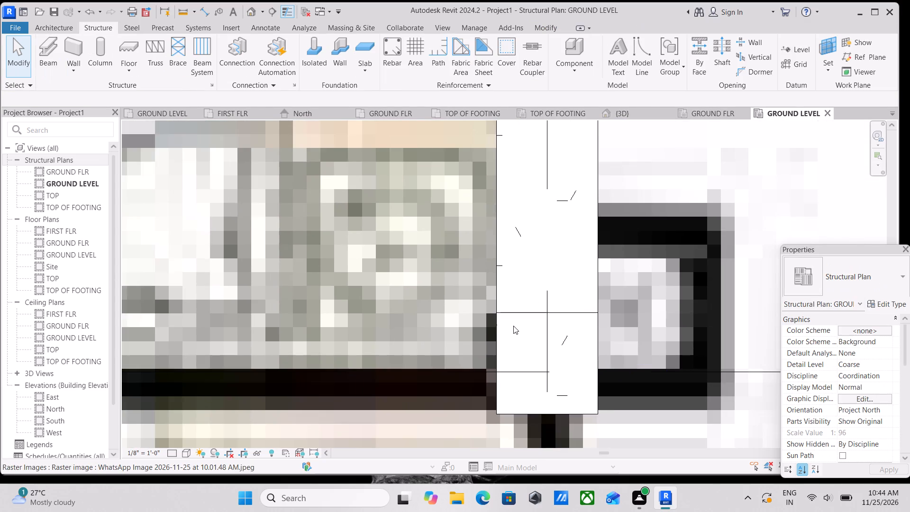
Draw a 12 x 24 concrete beam along grid 4 between the facing sides of columns B-4 and D-4.
{"action": "scroll", "coordinate": [513, 326], "scroll_direction": "down", "scroll_amount": 16}
{"action": "middle_click_drag", "start_coordinate": [529, 330], "coordinate": [535, 307]}
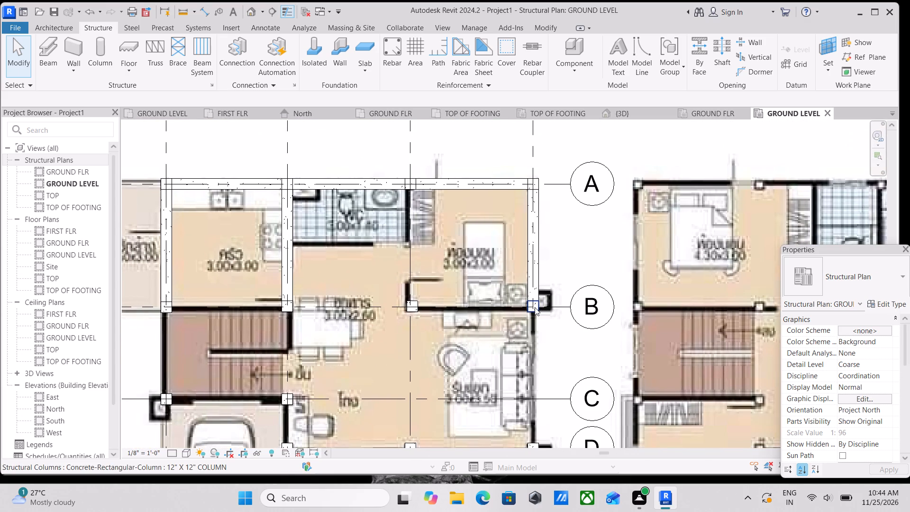
{"action": "scroll", "coordinate": [530, 308], "scroll_direction": "down", "scroll_amount": 3}
{"action": "scroll", "coordinate": [532, 309], "scroll_direction": "up", "scroll_amount": 6}
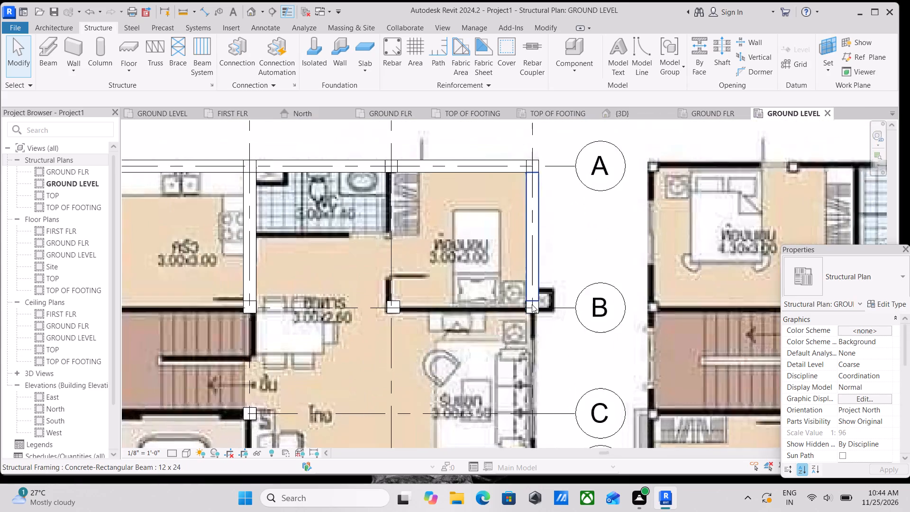
{"action": "scroll", "coordinate": [535, 270], "scroll_direction": "down", "scroll_amount": 3}
{"action": "middle_click_drag", "start_coordinate": [542, 320], "coordinate": [529, 288]}
{"action": "scroll", "coordinate": [534, 304], "scroll_direction": "down", "scroll_amount": 1}
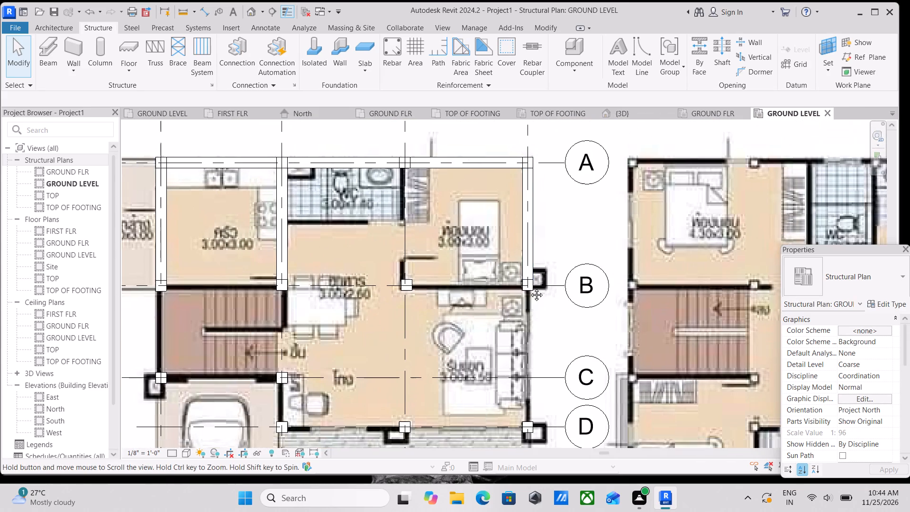
{"action": "middle_click_drag", "start_coordinate": [529, 288], "coordinate": [526, 257]}
{"action": "scroll", "coordinate": [518, 230], "scroll_direction": "up", "scroll_amount": 5}
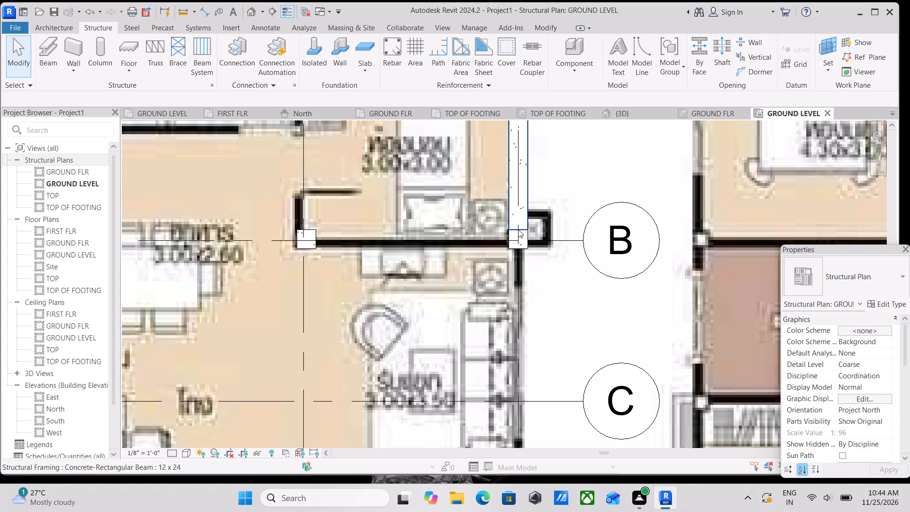
{"action": "scroll", "coordinate": [518, 229], "scroll_direction": "up", "scroll_amount": 9}
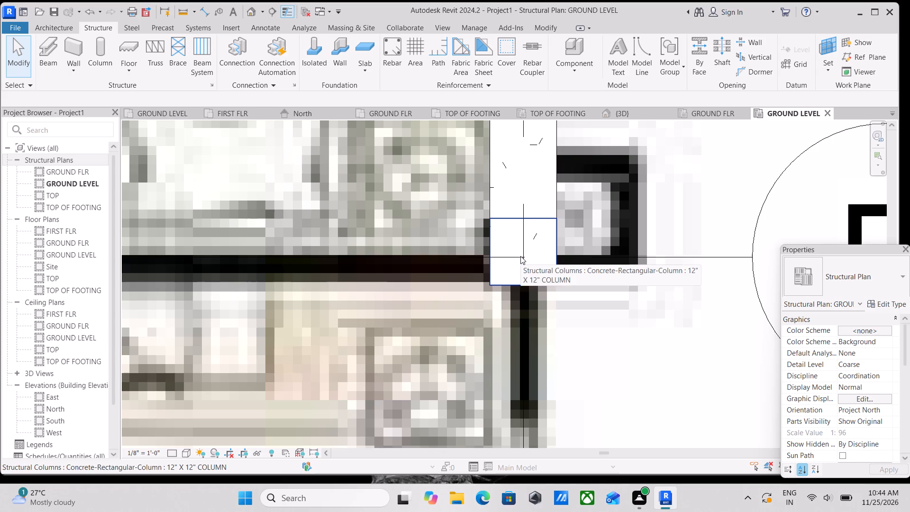
{"action": "type", "text": "BM"}
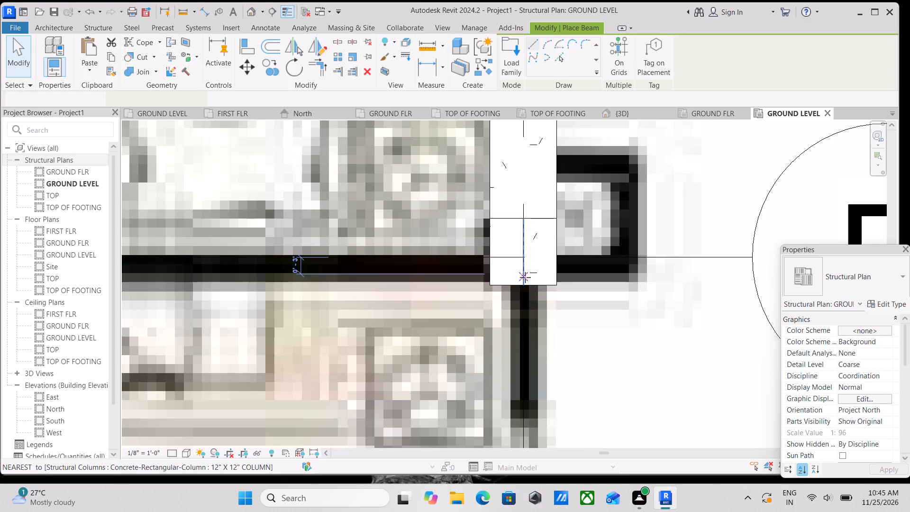
{"action": "left_click", "coordinate": [524, 282]}
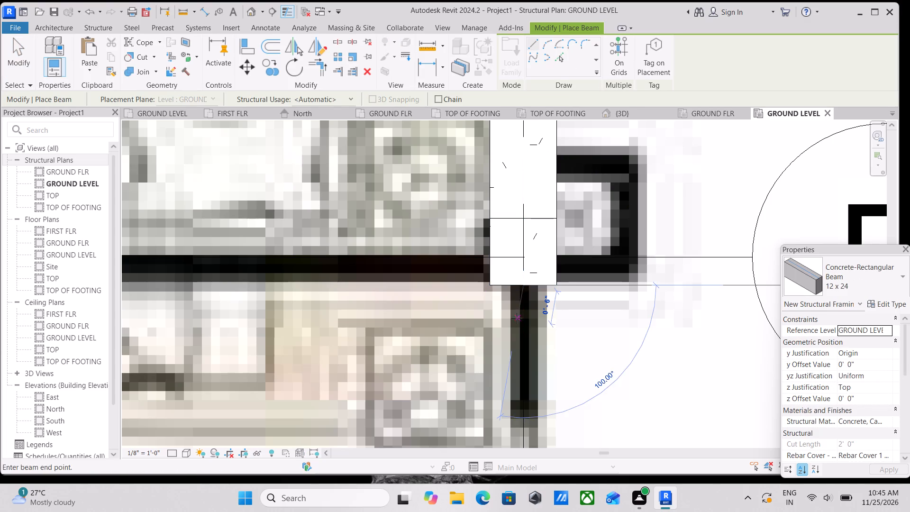
{"action": "middle_click_drag", "start_coordinate": [517, 318], "coordinate": [513, 199]}
{"action": "scroll", "coordinate": [522, 284], "scroll_direction": "down", "scroll_amount": 2}
{"action": "middle_click_drag", "start_coordinate": [522, 284], "coordinate": [527, 171]}
{"action": "middle_click_drag", "start_coordinate": [533, 324], "coordinate": [536, 209]}
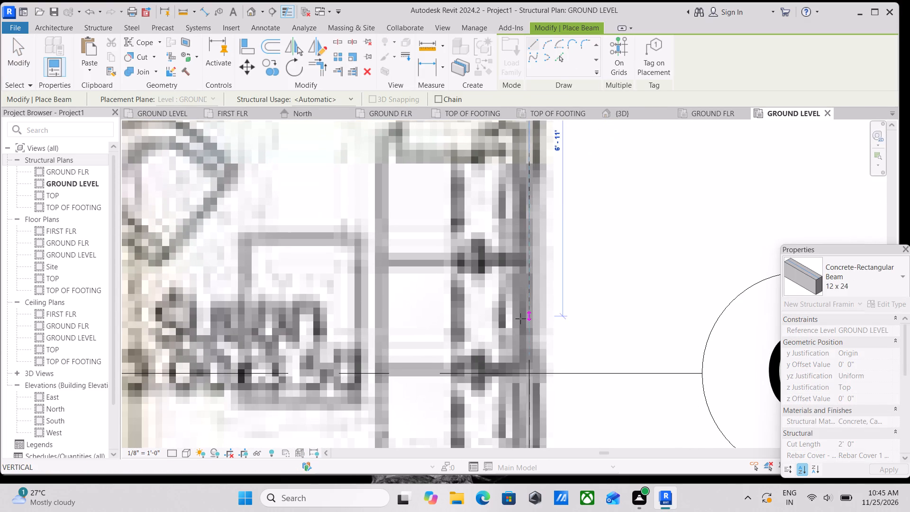
{"action": "middle_click_drag", "start_coordinate": [520, 319], "coordinate": [534, 223]}
{"action": "scroll", "coordinate": [539, 373], "scroll_direction": "down", "scroll_amount": 2}
{"action": "middle_click_drag", "start_coordinate": [539, 373], "coordinate": [536, 250]}
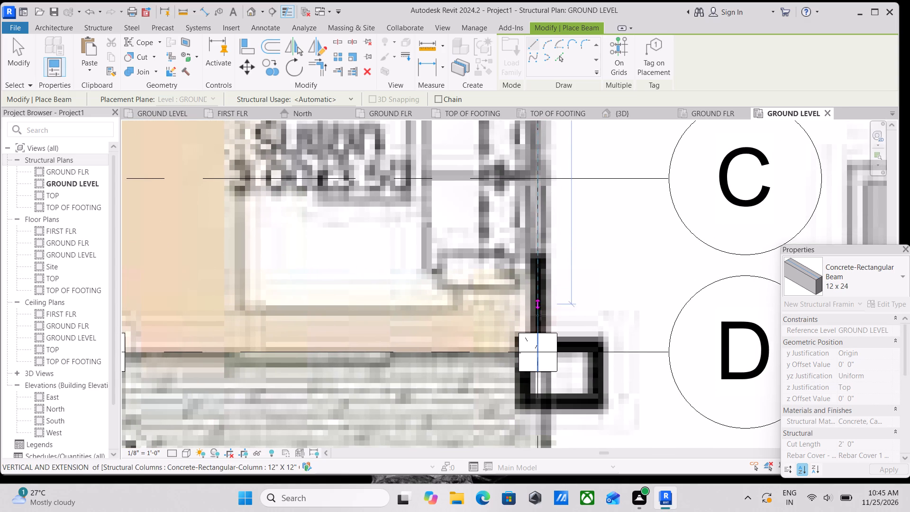
{"action": "left_click", "coordinate": [541, 336]}
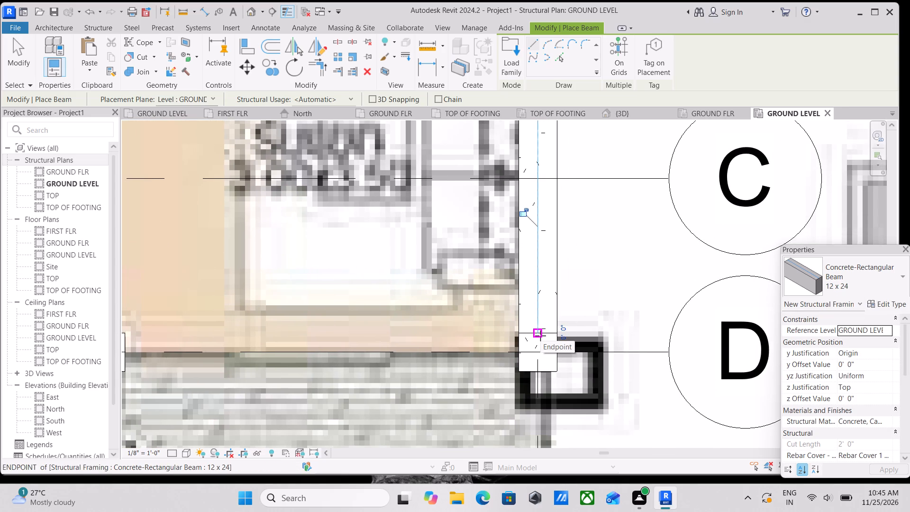
Draw a 12 x 24 concrete beam along grid D between the facing sides of columns D-4 and D-3.
{"action": "scroll", "coordinate": [520, 357], "scroll_direction": "down", "scroll_amount": 3}
{"action": "scroll", "coordinate": [401, 351], "scroll_direction": "down", "scroll_amount": 2}
{"action": "middle_click_drag", "start_coordinate": [406, 352], "coordinate": [449, 352]}
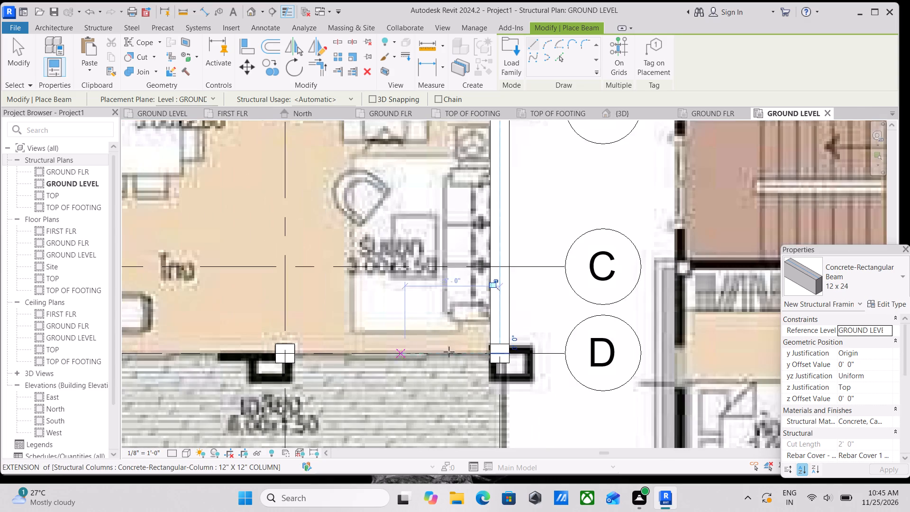
{"action": "middle_click_drag", "start_coordinate": [449, 352], "coordinate": [469, 341]}
{"action": "middle_click_drag", "start_coordinate": [245, 294], "coordinate": [444, 256]}
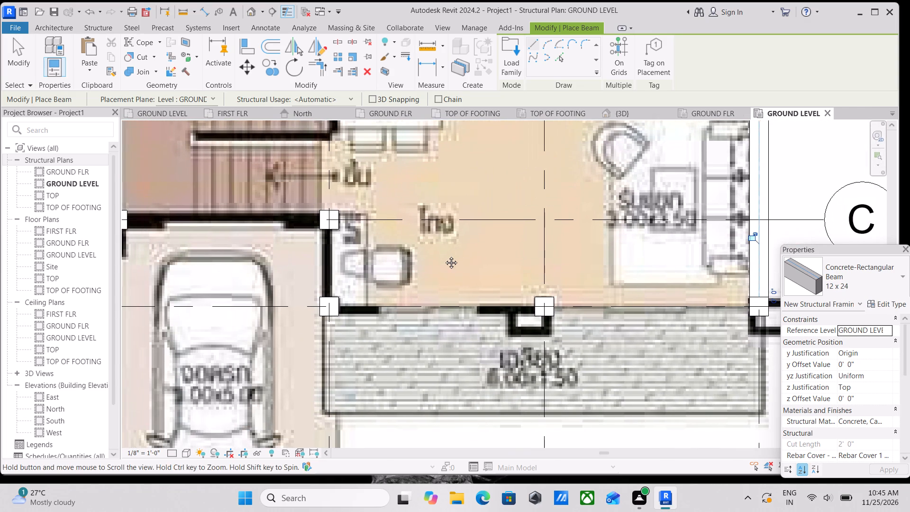
{"action": "middle_click_drag", "start_coordinate": [553, 284], "coordinate": [465, 301]}
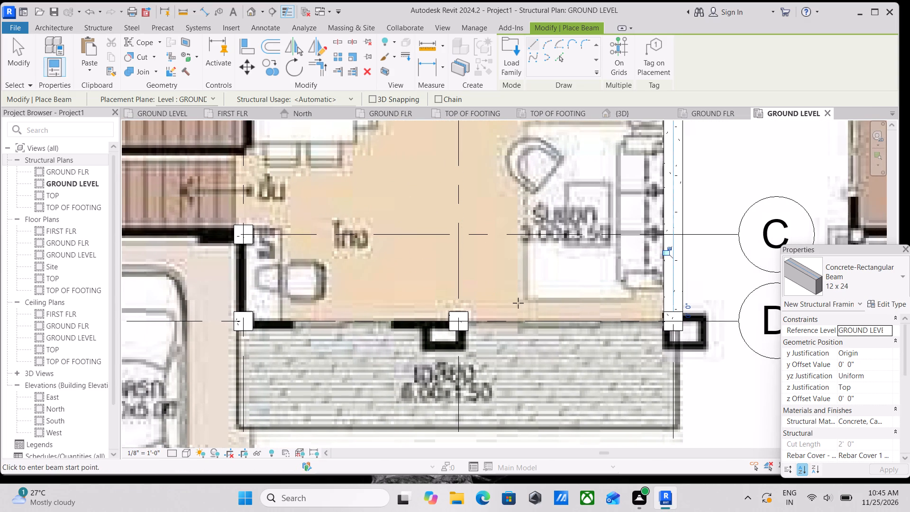
{"action": "scroll", "coordinate": [620, 329], "scroll_direction": "up", "scroll_amount": 2}
{"action": "scroll", "coordinate": [684, 302], "scroll_direction": "up", "scroll_amount": 3}
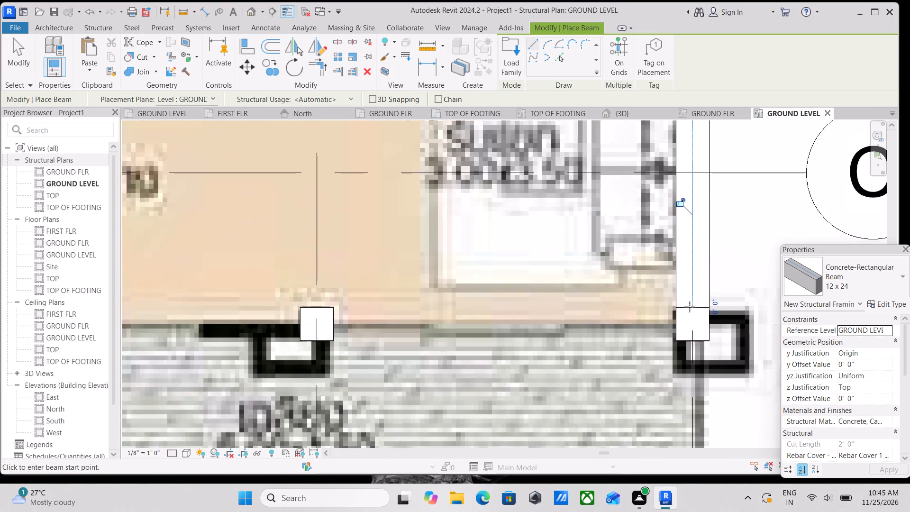
{"action": "scroll", "coordinate": [675, 328], "scroll_direction": "up", "scroll_amount": 3}
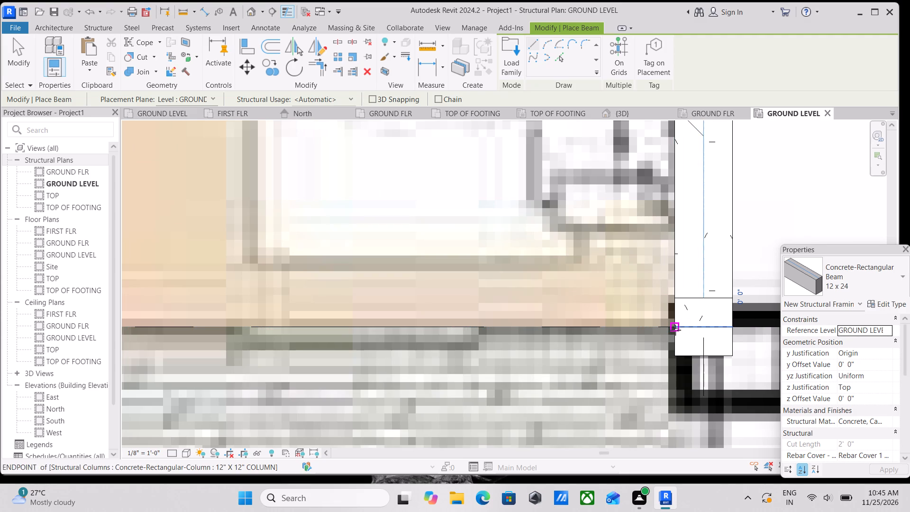
{"action": "left_click", "coordinate": [675, 330]}
{"action": "middle_click_drag", "start_coordinate": [464, 308], "coordinate": [623, 299]}
{"action": "scroll", "coordinate": [497, 310], "scroll_direction": "down", "scroll_amount": 3}
{"action": "middle_click_drag", "start_coordinate": [497, 310], "coordinate": [621, 290]}
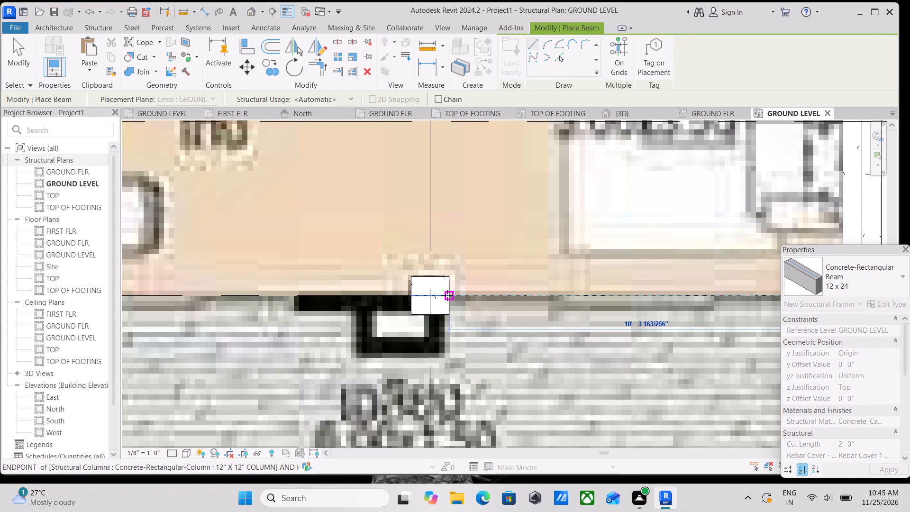
{"action": "left_click", "coordinate": [447, 295]}
Draw a 12 x 24 concrete beam along grid D between the facing sides of columns D-3 and D-2.
{"action": "scroll", "coordinate": [380, 293], "scroll_direction": "up", "scroll_amount": 7}
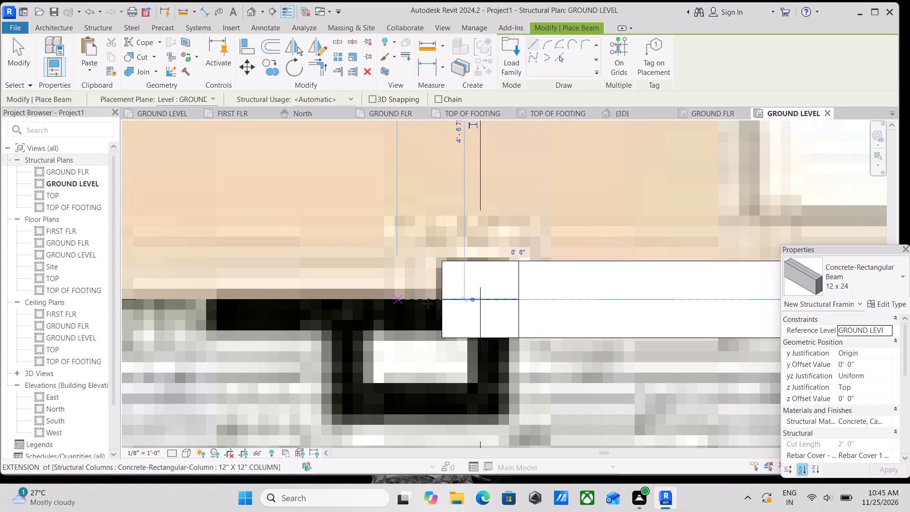
{"action": "scroll", "coordinate": [428, 303], "scroll_direction": "up", "scroll_amount": 1}
{"action": "left_click", "coordinate": [454, 296]}
{"action": "middle_click_drag", "start_coordinate": [329, 281], "coordinate": [559, 255]}
{"action": "scroll", "coordinate": [559, 255], "scroll_direction": "up", "scroll_amount": 1}
{"action": "scroll", "coordinate": [320, 276], "scroll_direction": "down", "scroll_amount": 3}
{"action": "middle_click_drag", "start_coordinate": [320, 276], "coordinate": [508, 275]}
{"action": "scroll", "coordinate": [504, 275], "scroll_direction": "down", "scroll_amount": 3}
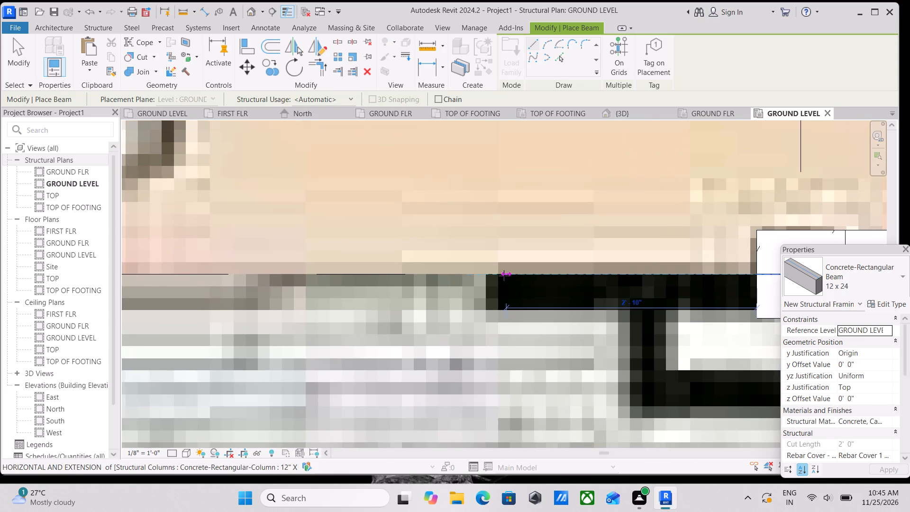
{"action": "scroll", "coordinate": [504, 275], "scroll_direction": "down", "scroll_amount": 6}
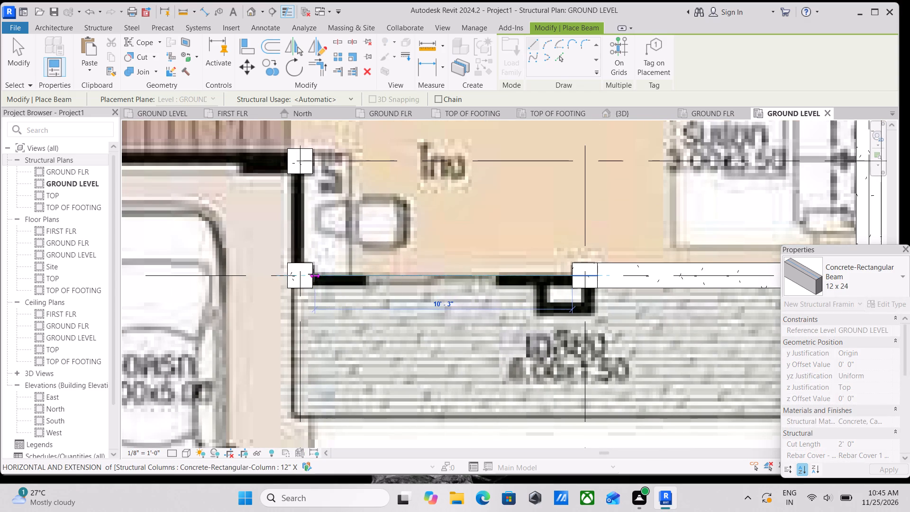
{"action": "left_click", "coordinate": [311, 274]}
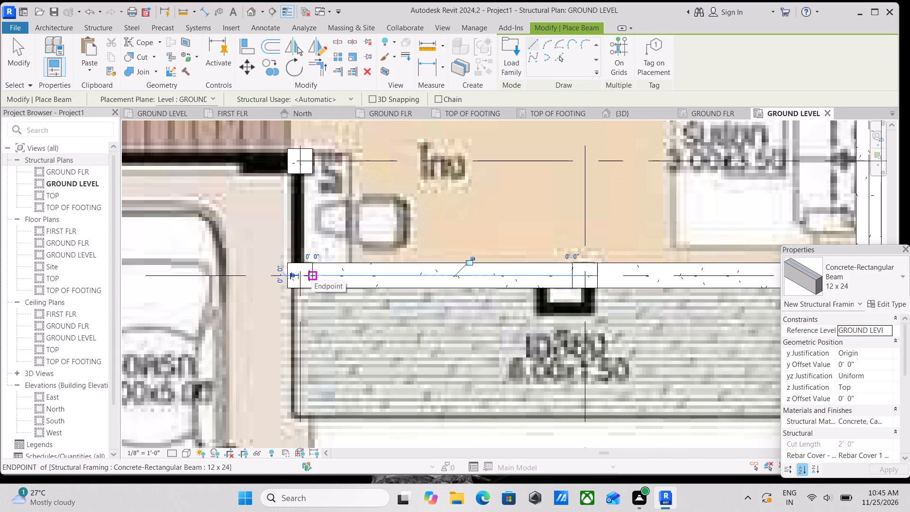
Draw a 12 x 24 concrete beam along grid 2 between the facing sides of columns D-2 and C-2.
{"action": "scroll", "coordinate": [288, 223], "scroll_direction": "up", "scroll_amount": 4}
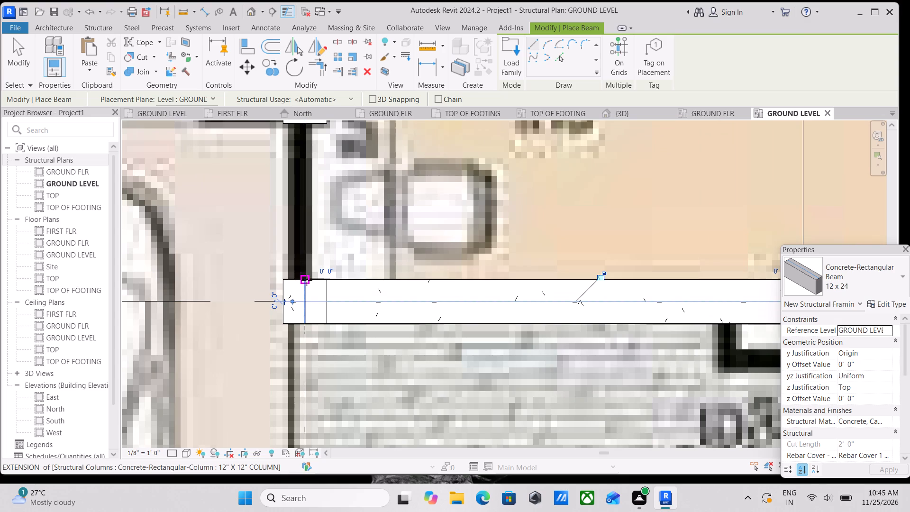
{"action": "left_click", "coordinate": [307, 280]}
{"action": "middle_click_drag", "start_coordinate": [306, 179], "coordinate": [283, 325]}
{"action": "scroll", "coordinate": [283, 325], "scroll_direction": "up", "scroll_amount": 1}
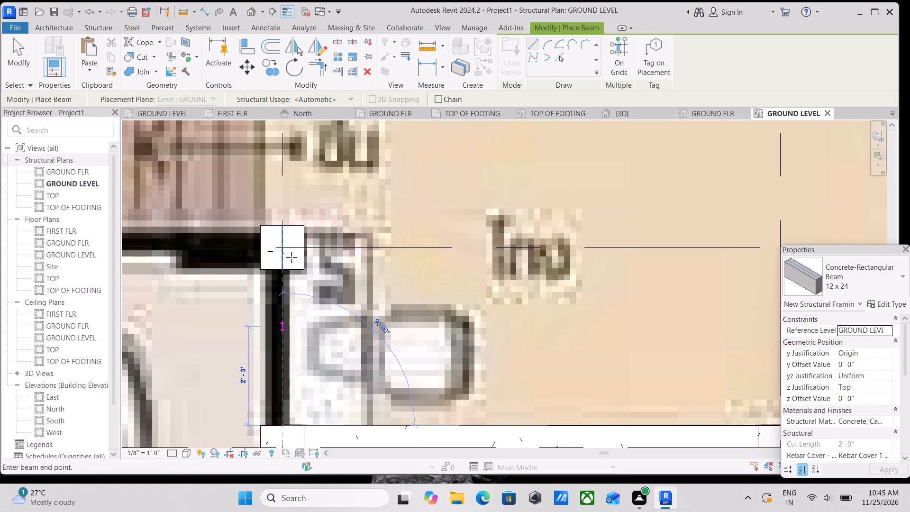
{"action": "left_click", "coordinate": [283, 259]}
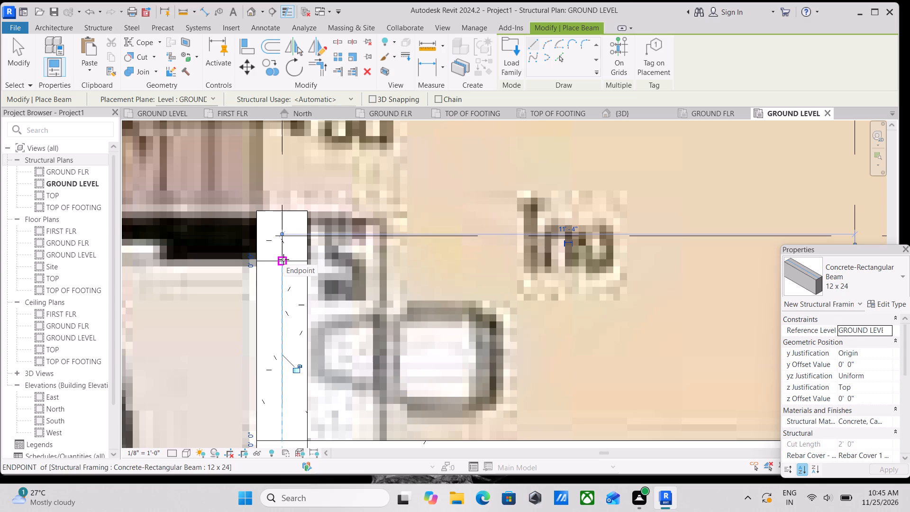
Draw a 12 x 24 concrete beam along grid 2 between the facing sides of columns C-2 and B-2.
{"action": "scroll", "coordinate": [387, 209], "scroll_direction": "down", "scroll_amount": 5}
{"action": "middle_click_drag", "start_coordinate": [389, 190], "coordinate": [392, 197]}
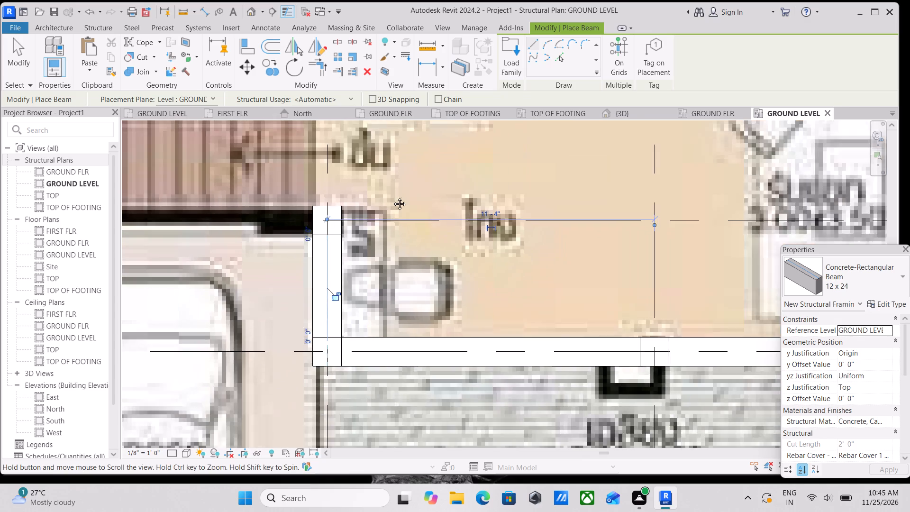
{"action": "middle_click_drag", "start_coordinate": [392, 197], "coordinate": [465, 321]}
{"action": "scroll", "coordinate": [443, 273], "scroll_direction": "down", "scroll_amount": 2}
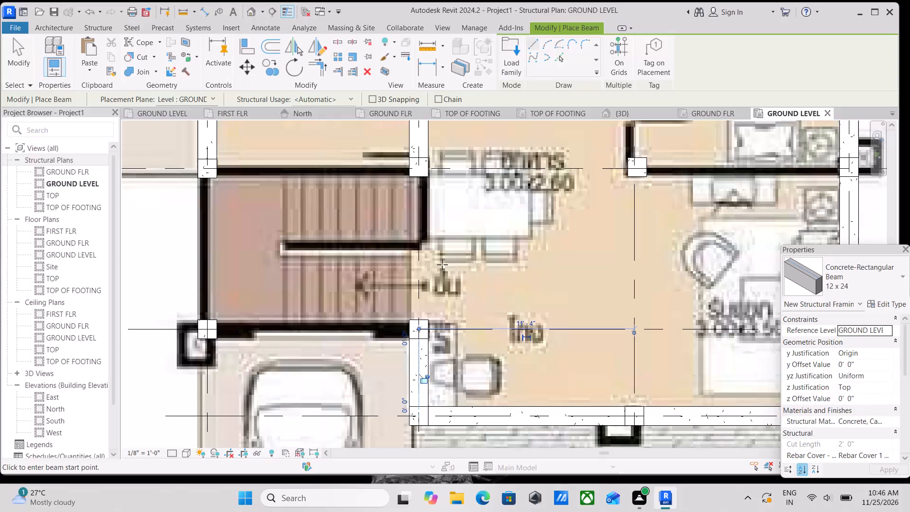
{"action": "scroll", "coordinate": [386, 312], "scroll_direction": "up", "scroll_amount": 4}
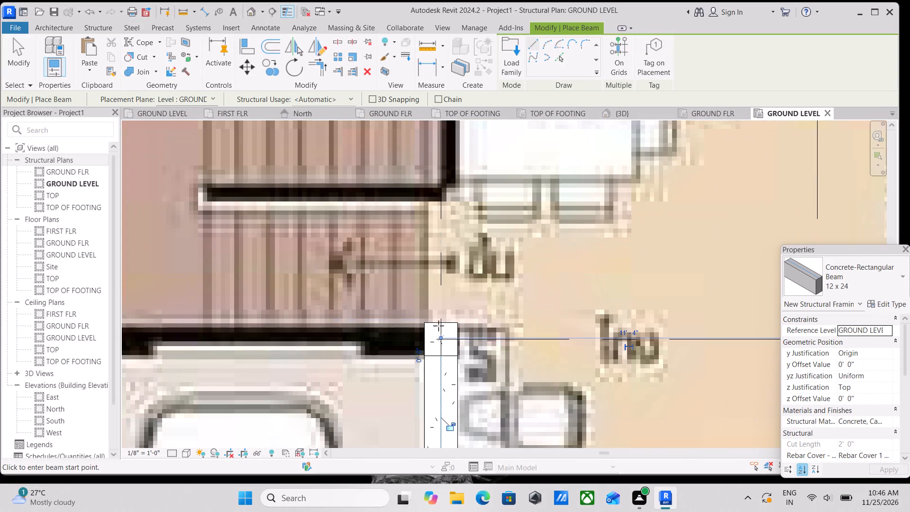
{"action": "left_click", "coordinate": [441, 324]}
{"action": "middle_click_drag", "start_coordinate": [433, 236], "coordinate": [445, 355]}
{"action": "scroll", "coordinate": [445, 355], "scroll_direction": "up", "scroll_amount": 1}
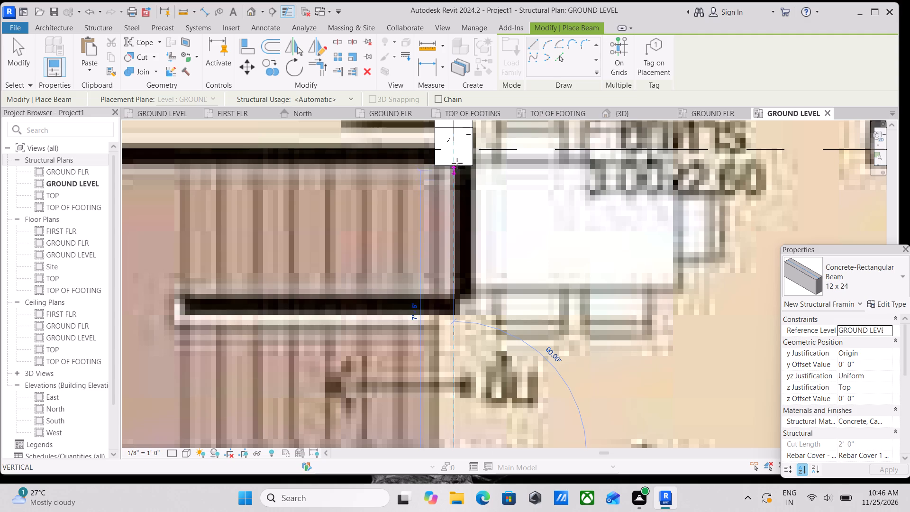
{"action": "left_click", "coordinate": [455, 162]}
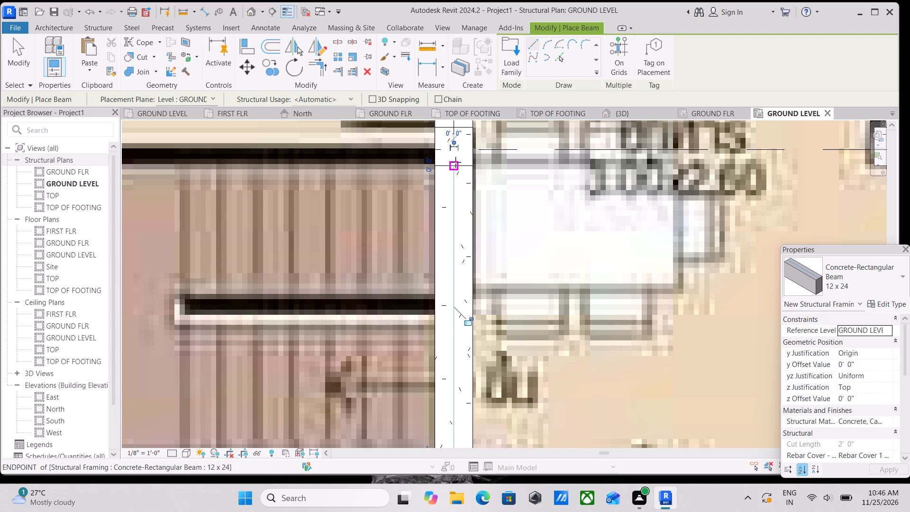
Draw a 12 x 24 concrete beam along grid C between the facing sides of columns C-2 and C-1.
{"action": "scroll", "coordinate": [466, 177], "scroll_direction": "down", "scroll_amount": 4}
{"action": "scroll", "coordinate": [449, 269], "scroll_direction": "down", "scroll_amount": 2}
{"action": "middle_click_drag", "start_coordinate": [449, 268], "coordinate": [457, 168]}
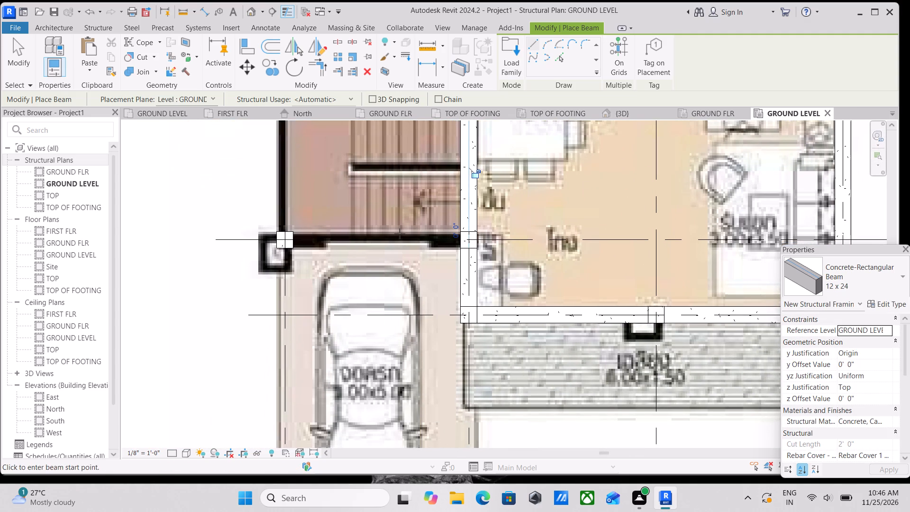
{"action": "scroll", "coordinate": [416, 249], "scroll_direction": "up", "scroll_amount": 3}
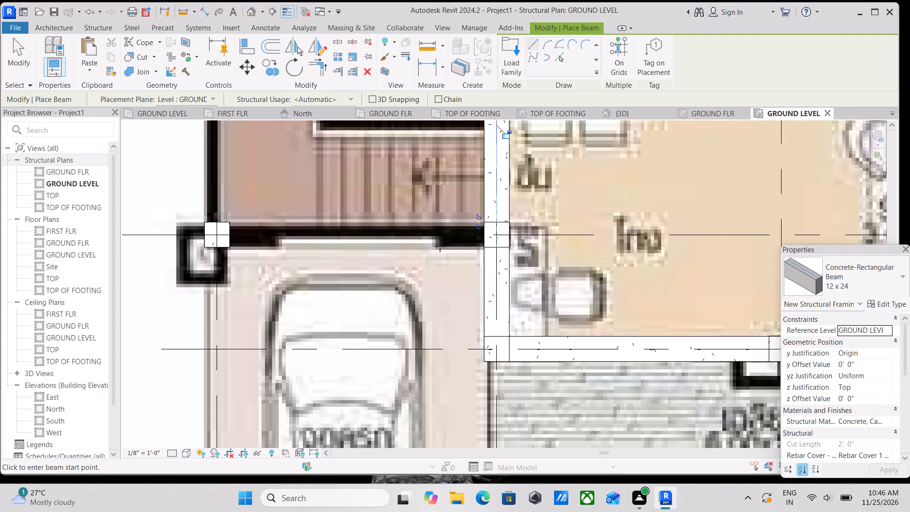
{"action": "left_click", "coordinate": [486, 233]}
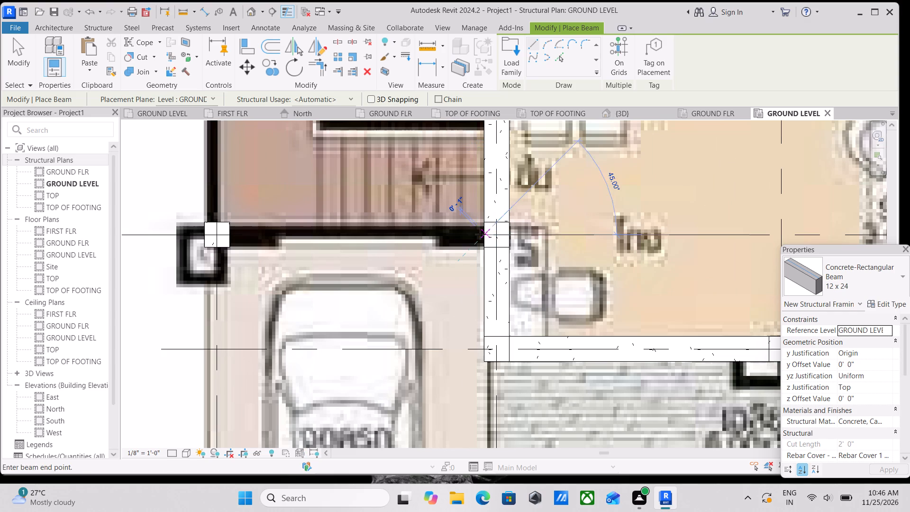
{"action": "middle_click_drag", "start_coordinate": [370, 241], "coordinate": [413, 238]}
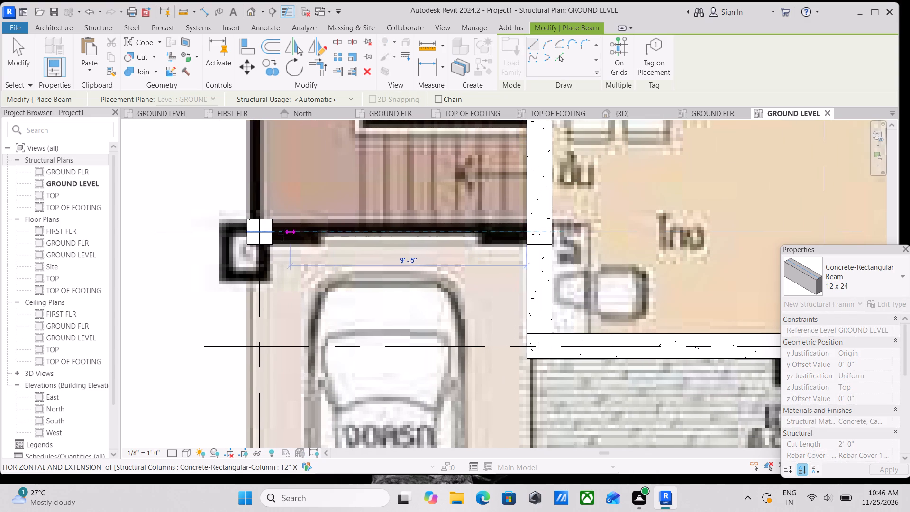
{"action": "left_click", "coordinate": [271, 237]}
{"action": "scroll", "coordinate": [271, 237], "scroll_direction": "down", "scroll_amount": 3}
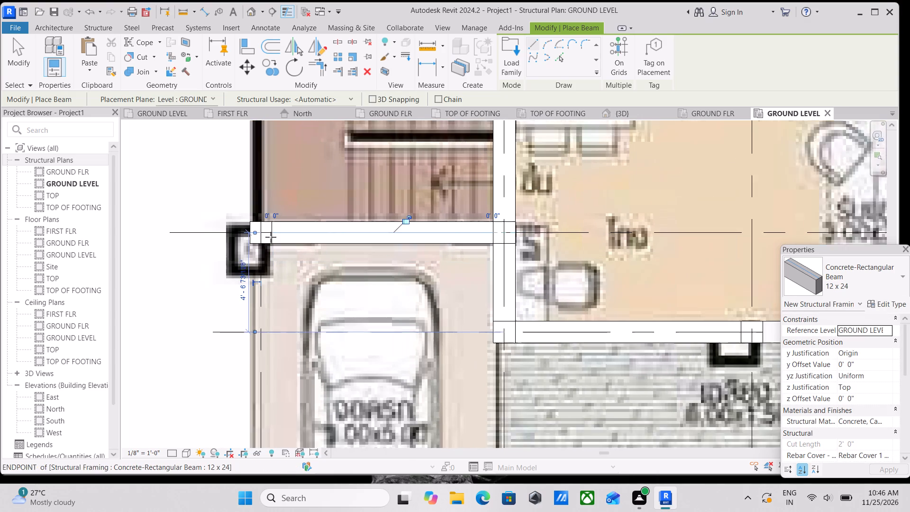
Draw a 12 x 24 concrete beam along grid 1 between the facing sides of columns C-1 and B-1.
{"action": "scroll", "coordinate": [249, 218], "scroll_direction": "up", "scroll_amount": 10}
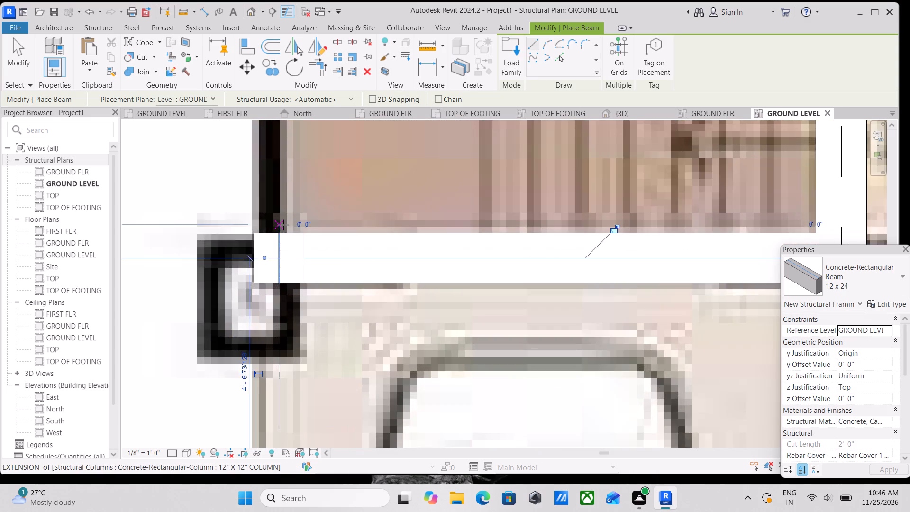
{"action": "scroll", "coordinate": [283, 225], "scroll_direction": "up", "scroll_amount": 3}
{"action": "left_click", "coordinate": [276, 244]}
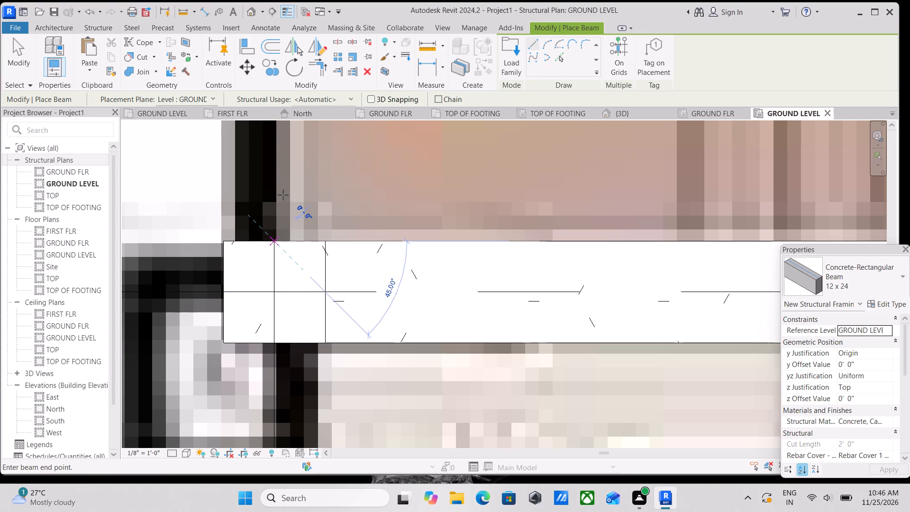
{"action": "middle_click_drag", "start_coordinate": [282, 189], "coordinate": [313, 392]}
{"action": "scroll", "coordinate": [304, 305], "scroll_direction": "up", "scroll_amount": 1}
{"action": "scroll", "coordinate": [296, 204], "scroll_direction": "down", "scroll_amount": 5}
{"action": "middle_click_drag", "start_coordinate": [296, 204], "coordinate": [286, 332]}
{"action": "scroll", "coordinate": [286, 332], "scroll_direction": "up", "scroll_amount": 1}
{"action": "scroll", "coordinate": [297, 205], "scroll_direction": "down", "scroll_amount": 2}
{"action": "middle_click_drag", "start_coordinate": [297, 205], "coordinate": [282, 346]}
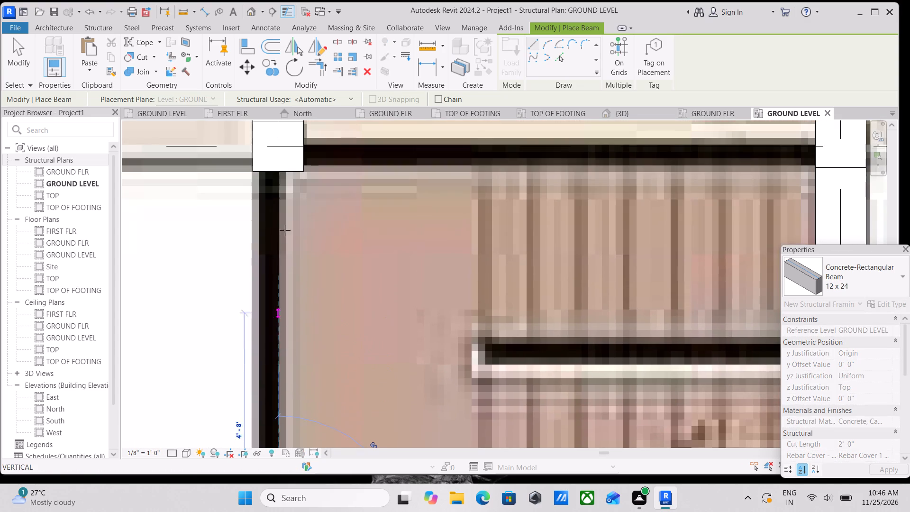
{"action": "scroll", "coordinate": [285, 214], "scroll_direction": "down", "scroll_amount": 2}
{"action": "middle_click_drag", "start_coordinate": [285, 214], "coordinate": [275, 297]}
{"action": "left_click", "coordinate": [274, 263]}
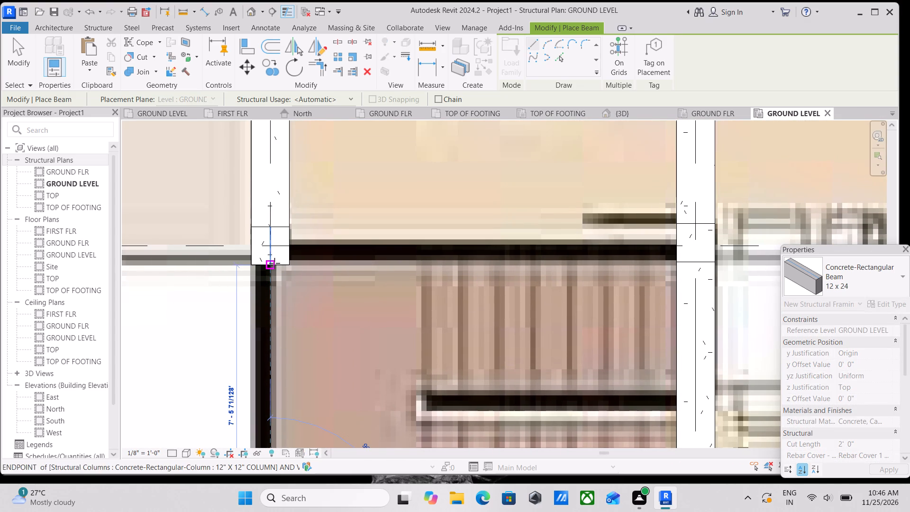
{"action": "scroll", "coordinate": [274, 263], "scroll_direction": "down", "scroll_amount": 6}
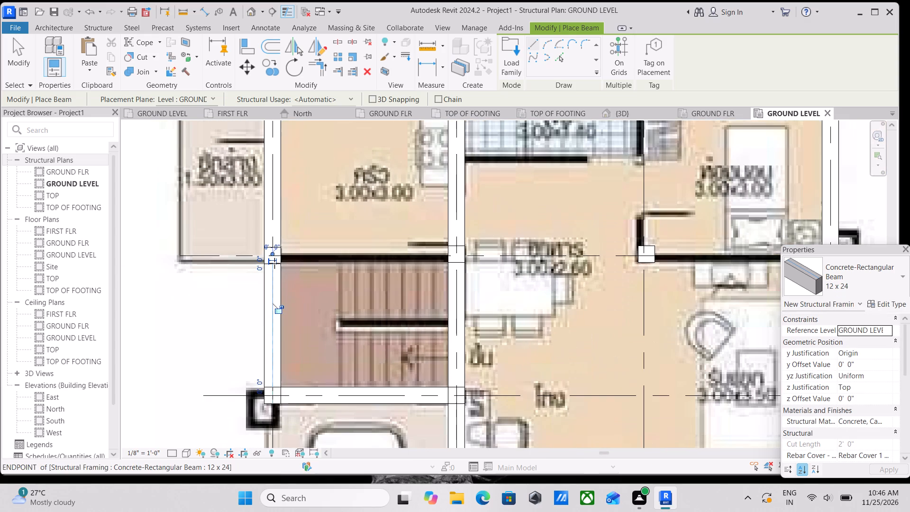
Draw a 12 x 24 concrete beam along grid B from column B-1 to column B-2 and leave the Beam command.
{"action": "key", "text": "Escape"}
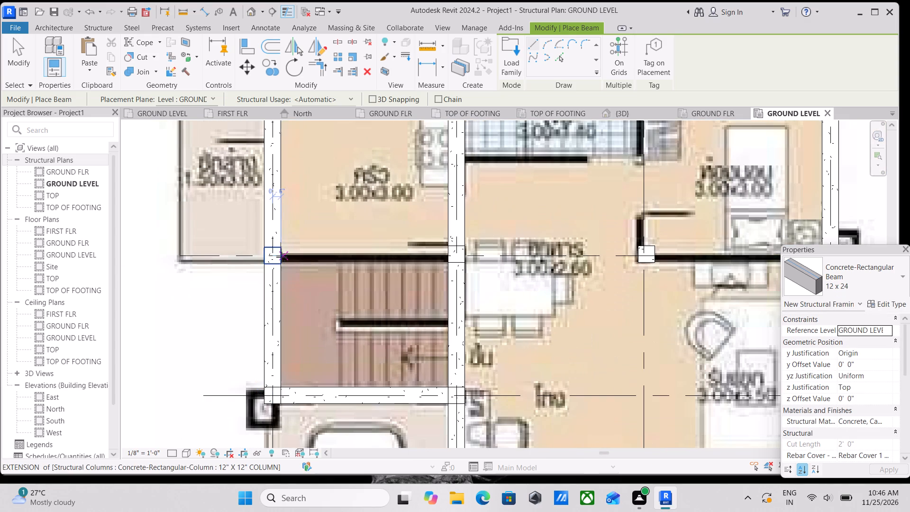
{"action": "scroll", "coordinate": [280, 263], "scroll_direction": "up", "scroll_amount": 8}
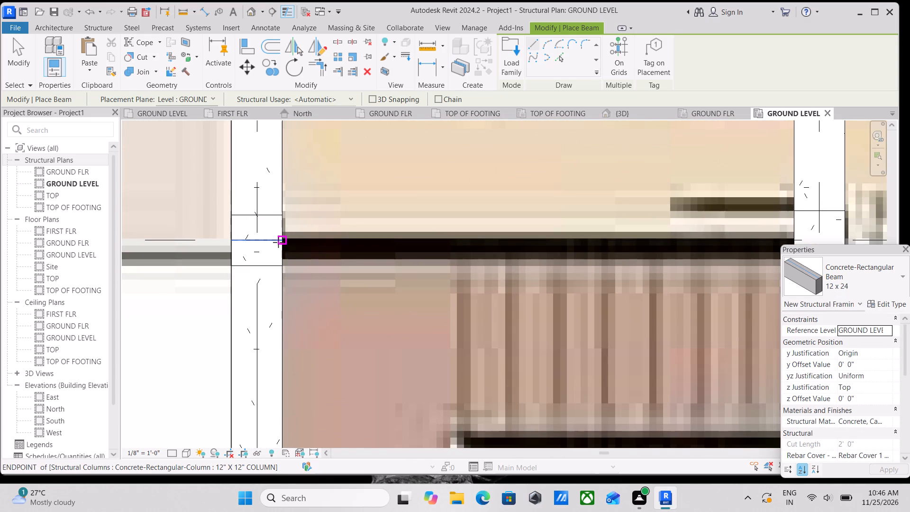
{"action": "left_click", "coordinate": [278, 242]}
{"action": "middle_click_drag", "start_coordinate": [455, 259], "coordinate": [315, 245]}
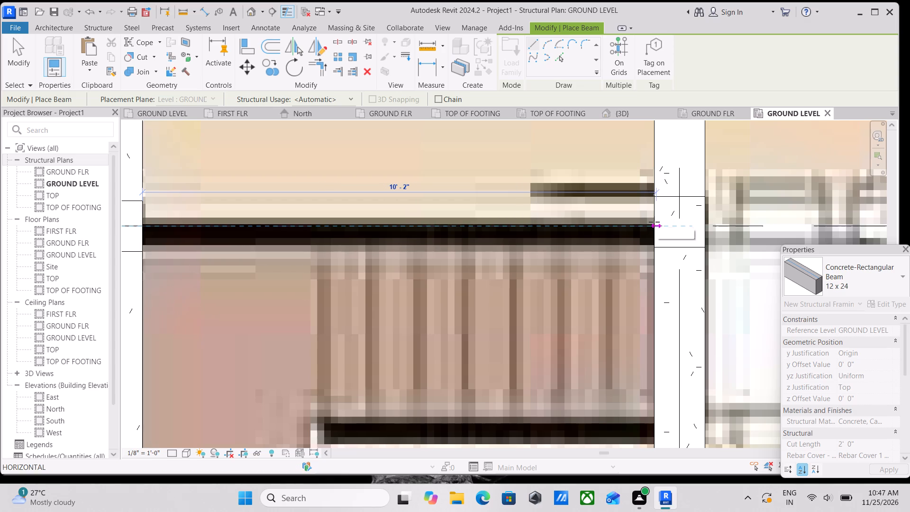
{"action": "scroll", "coordinate": [634, 224], "scroll_direction": "down", "scroll_amount": 3}
{"action": "middle_click_drag", "start_coordinate": [634, 224], "coordinate": [682, 213]}
{"action": "scroll", "coordinate": [685, 213], "scroll_direction": "up", "scroll_amount": 1}
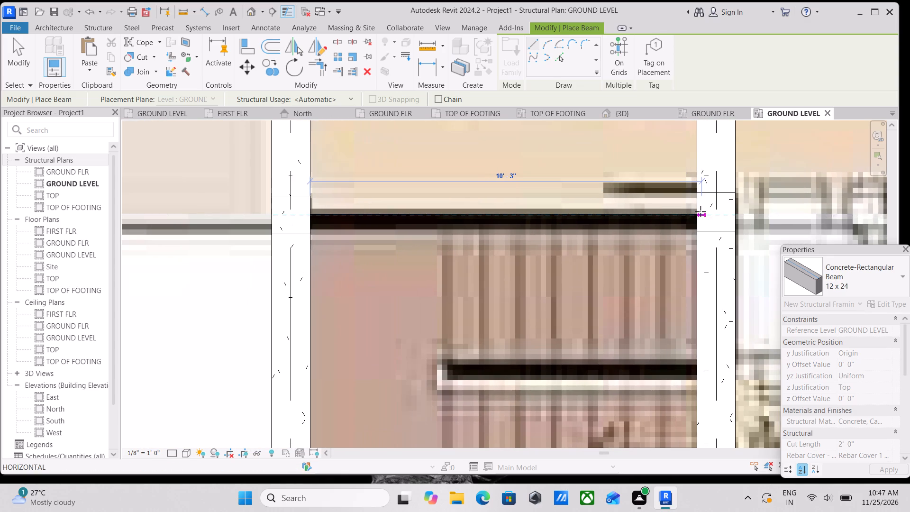
{"action": "scroll", "coordinate": [699, 211], "scroll_direction": "up", "scroll_amount": 3}
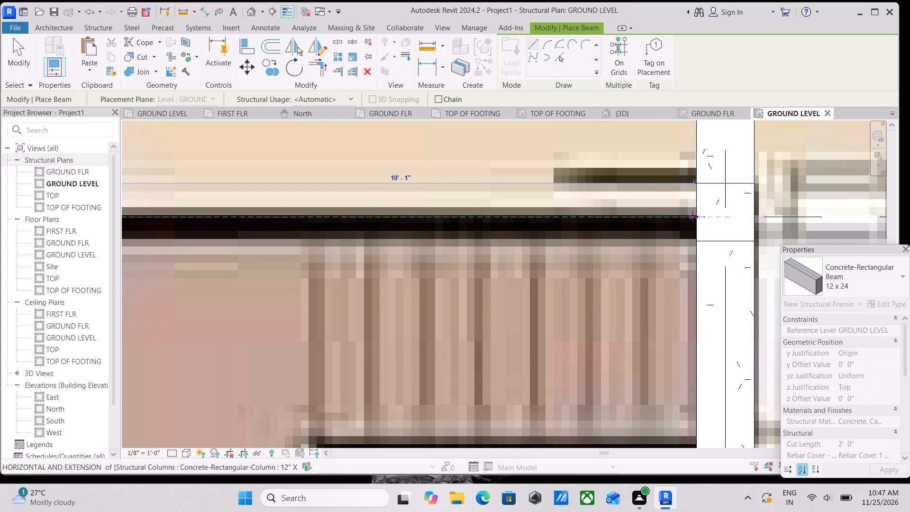
{"action": "left_click", "coordinate": [696, 215]}
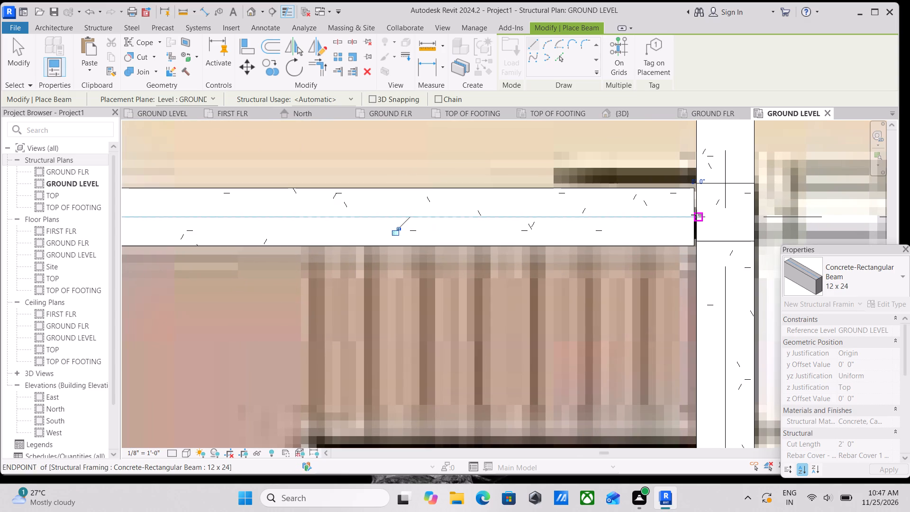
{"action": "key", "text": "Escape"}
{"action": "key", "text": "Escape"}
{"action": "key", "text": "Escape"}
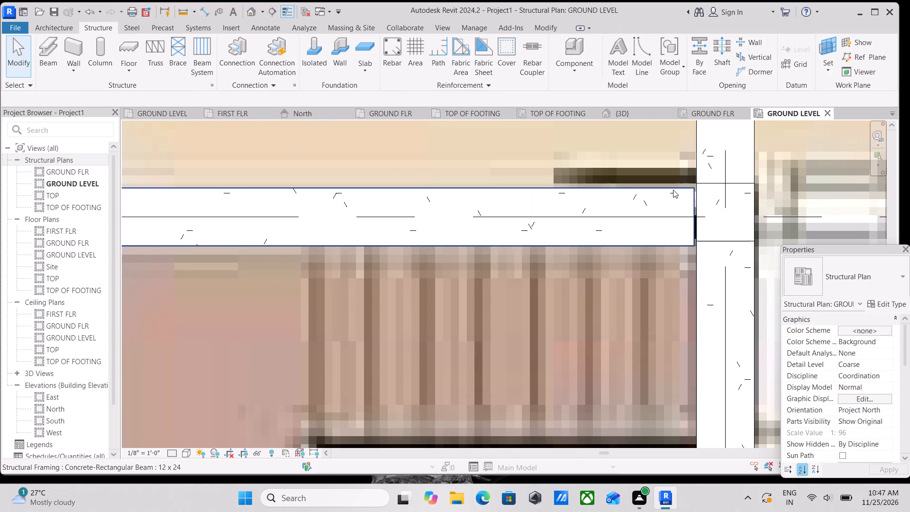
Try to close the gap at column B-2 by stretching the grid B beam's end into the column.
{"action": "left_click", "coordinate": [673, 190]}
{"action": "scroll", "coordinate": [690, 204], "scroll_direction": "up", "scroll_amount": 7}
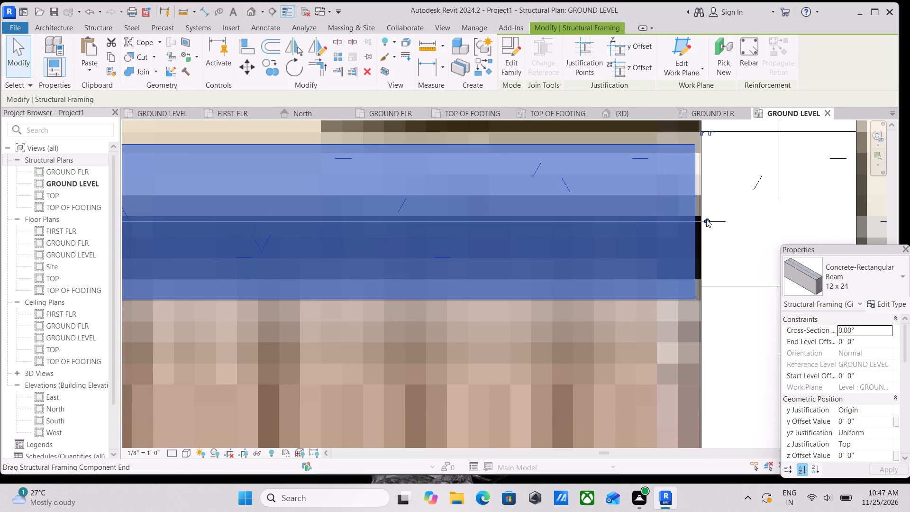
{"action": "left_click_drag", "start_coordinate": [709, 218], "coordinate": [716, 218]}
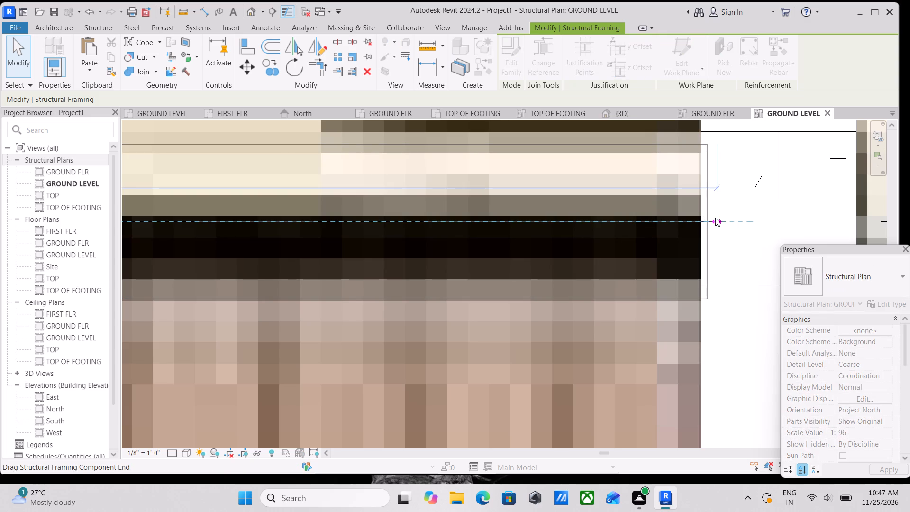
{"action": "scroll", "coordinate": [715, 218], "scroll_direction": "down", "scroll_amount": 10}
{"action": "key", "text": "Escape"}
Move the end of the grid B beam onto the facing side of column B-2.
{"action": "scroll", "coordinate": [715, 218], "scroll_direction": "down", "scroll_amount": 3}
{"action": "middle_click_drag", "start_coordinate": [532, 221], "coordinate": [529, 221]}
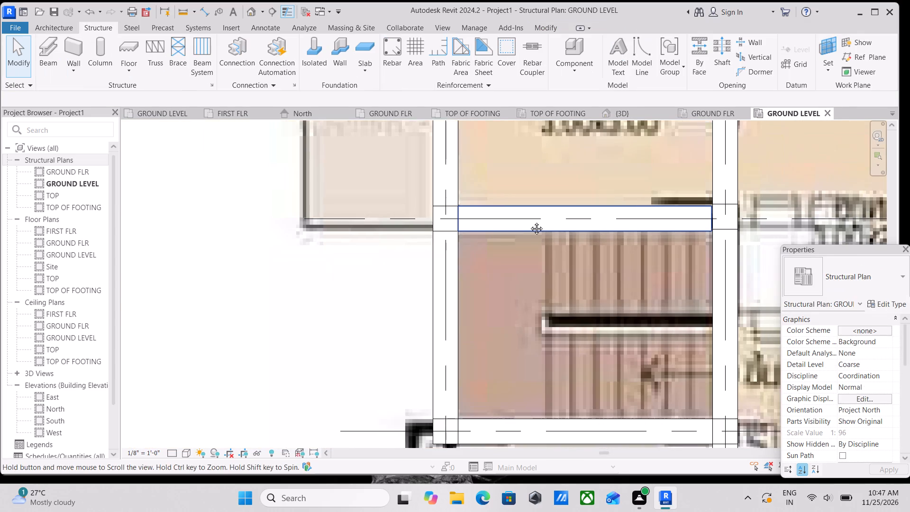
{"action": "middle_click_drag", "start_coordinate": [529, 221], "coordinate": [284, 274]}
{"action": "middle_click_drag", "start_coordinate": [342, 245], "coordinate": [346, 262]}
{"action": "scroll", "coordinate": [368, 274], "scroll_direction": "up", "scroll_amount": 3}
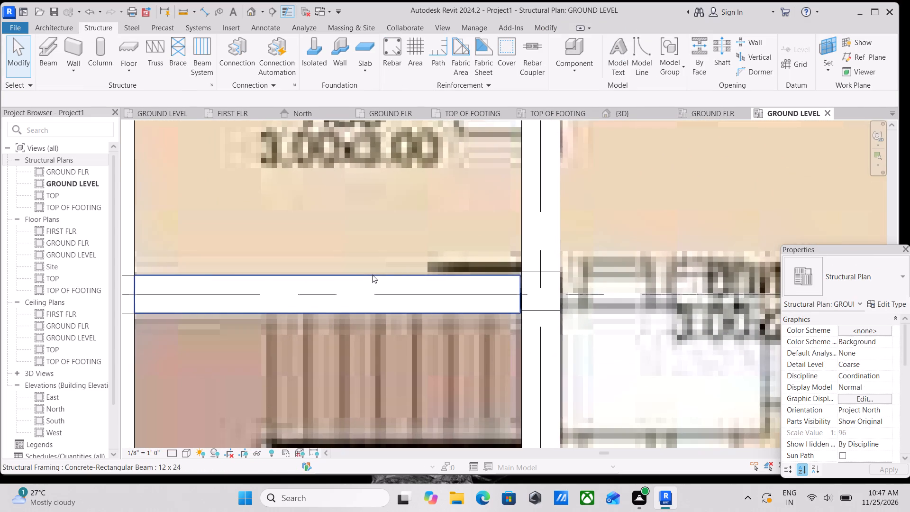
{"action": "scroll", "coordinate": [529, 285], "scroll_direction": "up", "scroll_amount": 10}
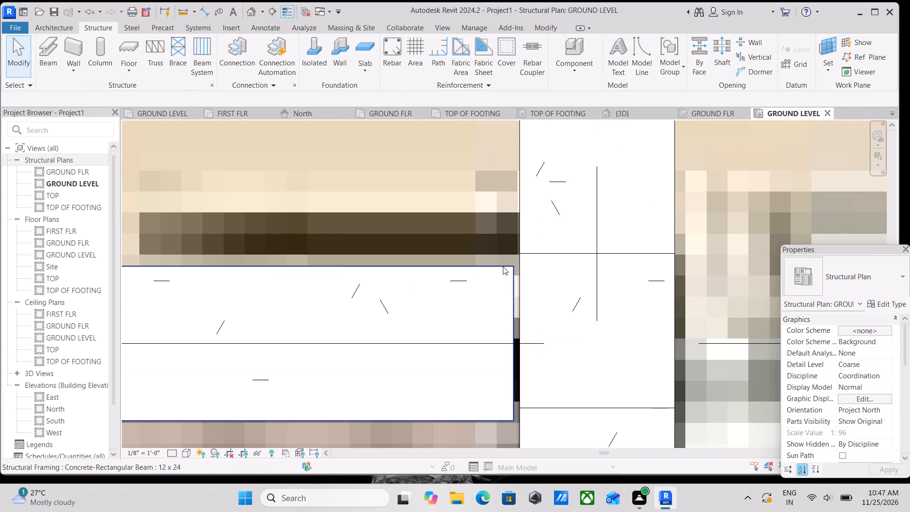
{"action": "left_click", "coordinate": [503, 266]}
{"action": "scroll", "coordinate": [509, 285], "scroll_direction": "up", "scroll_amount": 4}
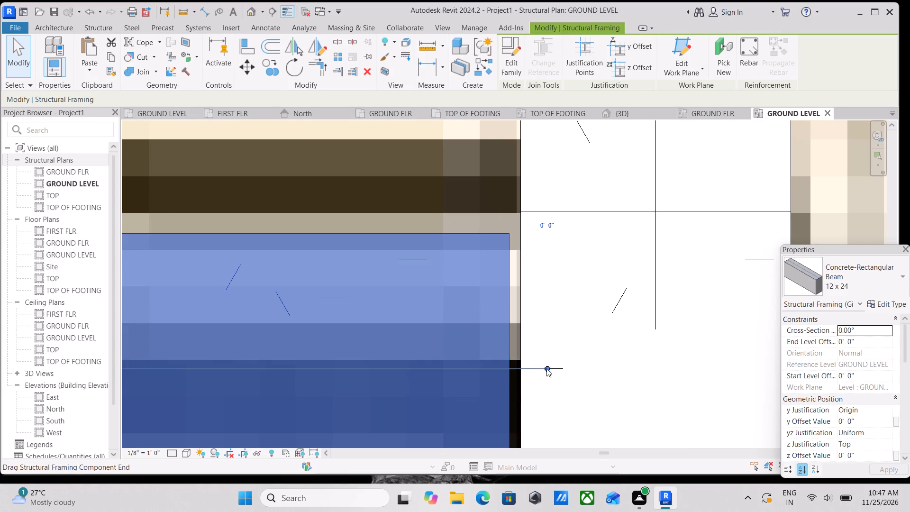
{"action": "left_click_drag", "start_coordinate": [546, 368], "coordinate": [520, 367]}
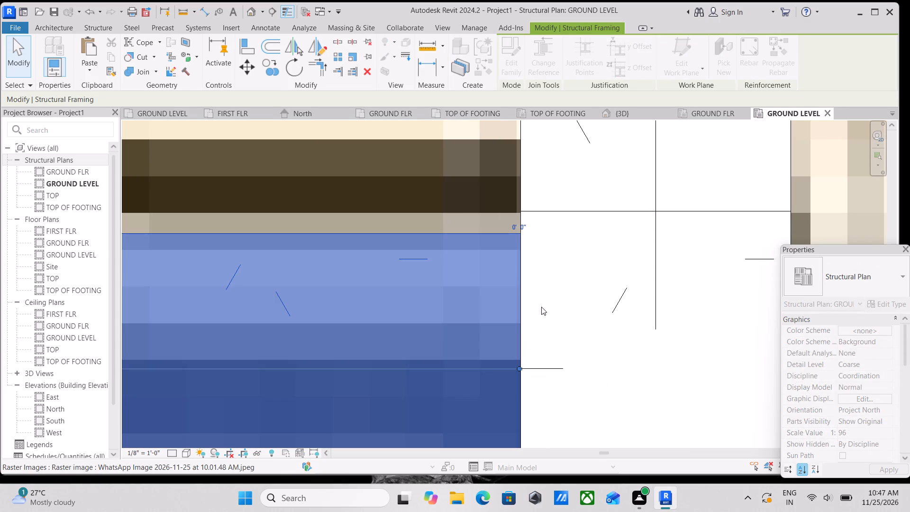
{"action": "scroll", "coordinate": [542, 297], "scroll_direction": "down", "scroll_amount": 13}
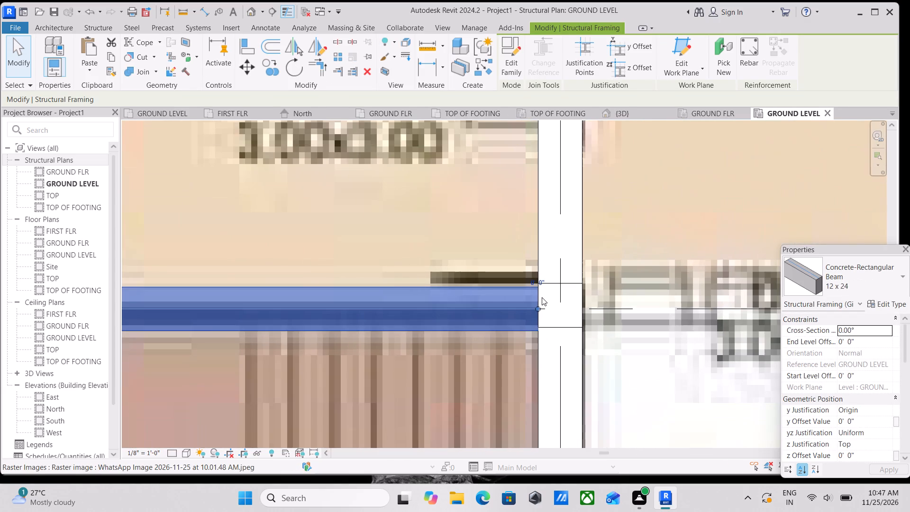
{"action": "scroll", "coordinate": [542, 295], "scroll_direction": "down", "scroll_amount": 4}
{"action": "key", "text": "Escape"}
Examine the beam joint at column B-2 and the overall beam layout across grids A to D.
{"action": "scroll", "coordinate": [471, 304], "scroll_direction": "down", "scroll_amount": 4}
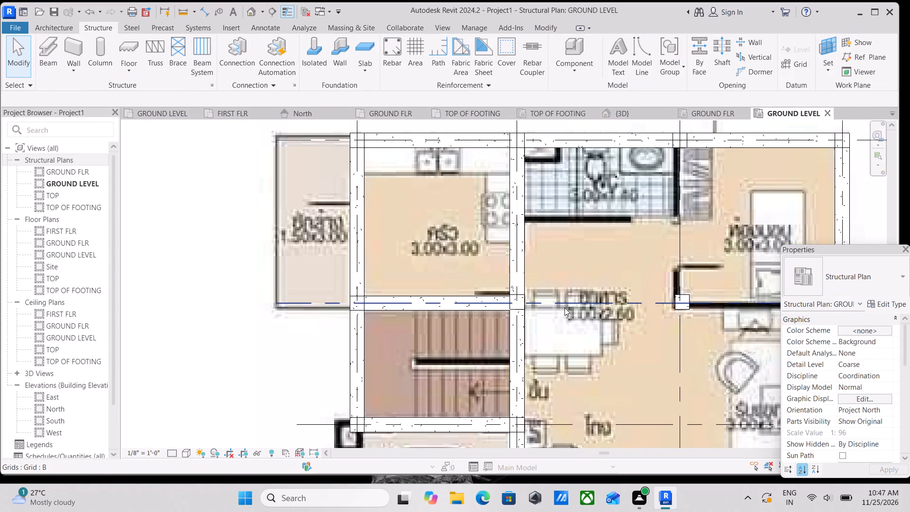
{"action": "scroll", "coordinate": [565, 308], "scroll_direction": "up", "scroll_amount": 2}
{"action": "scroll", "coordinate": [496, 303], "scroll_direction": "up", "scroll_amount": 3}
{"action": "scroll", "coordinate": [536, 302], "scroll_direction": "up", "scroll_amount": 2}
{"action": "middle_click_drag", "start_coordinate": [533, 303], "coordinate": [482, 326]}
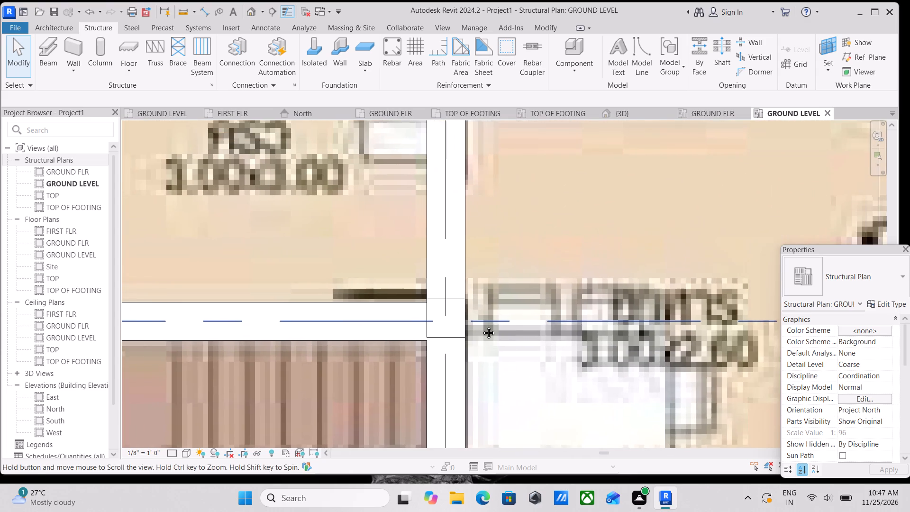
{"action": "scroll", "coordinate": [558, 291], "scroll_direction": "down", "scroll_amount": 3}
{"action": "middle_click_drag", "start_coordinate": [557, 291], "coordinate": [432, 315]}
{"action": "scroll", "coordinate": [490, 299], "scroll_direction": "down", "scroll_amount": 6}
{"action": "middle_click_drag", "start_coordinate": [499, 300], "coordinate": [467, 310]}
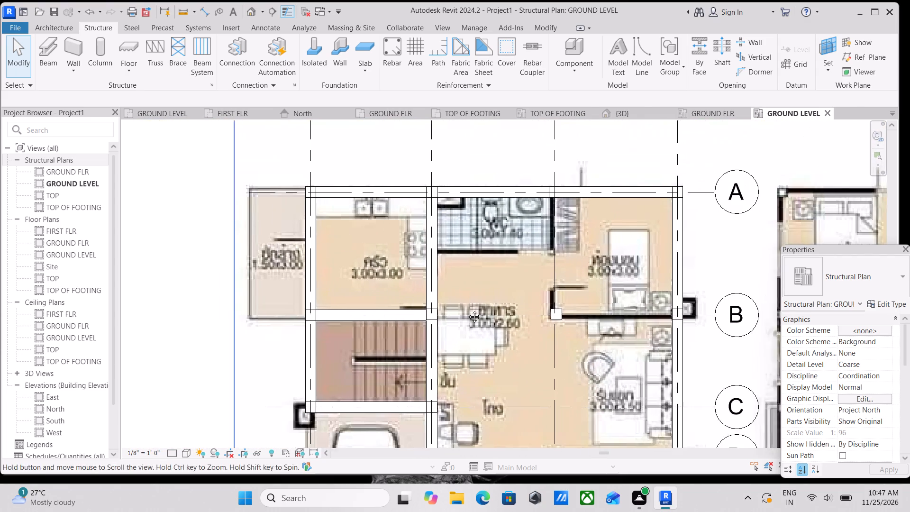
{"action": "middle_click_drag", "start_coordinate": [467, 310], "coordinate": [463, 310]}
{"action": "middle_click_drag", "start_coordinate": [523, 297], "coordinate": [572, 229]}
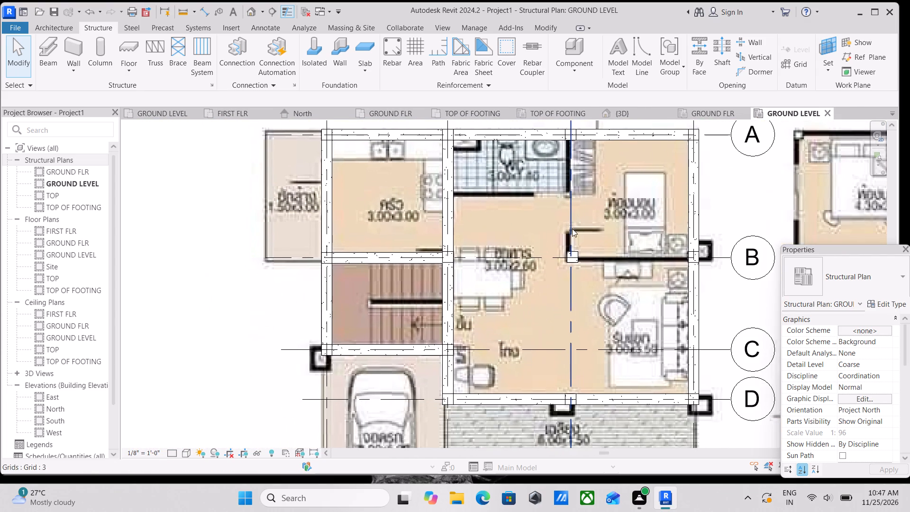
{"action": "scroll", "coordinate": [441, 306], "scroll_direction": "up", "scroll_amount": 1}
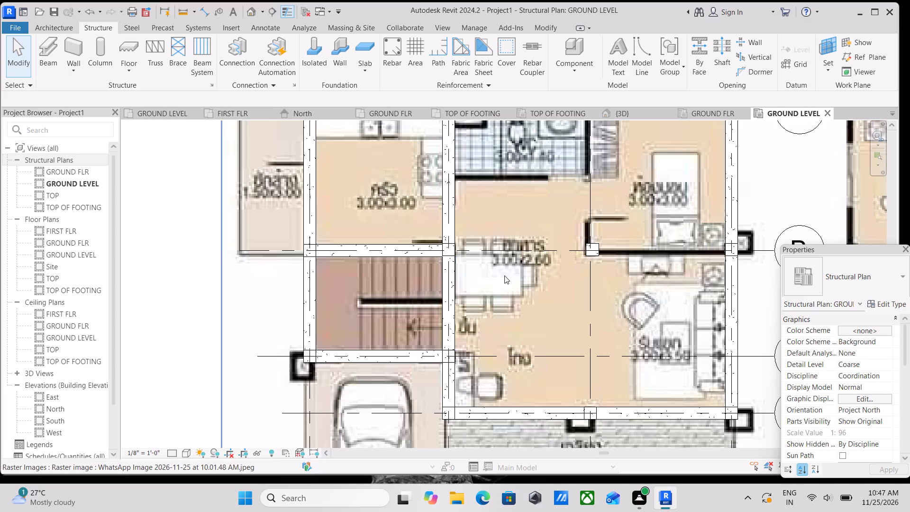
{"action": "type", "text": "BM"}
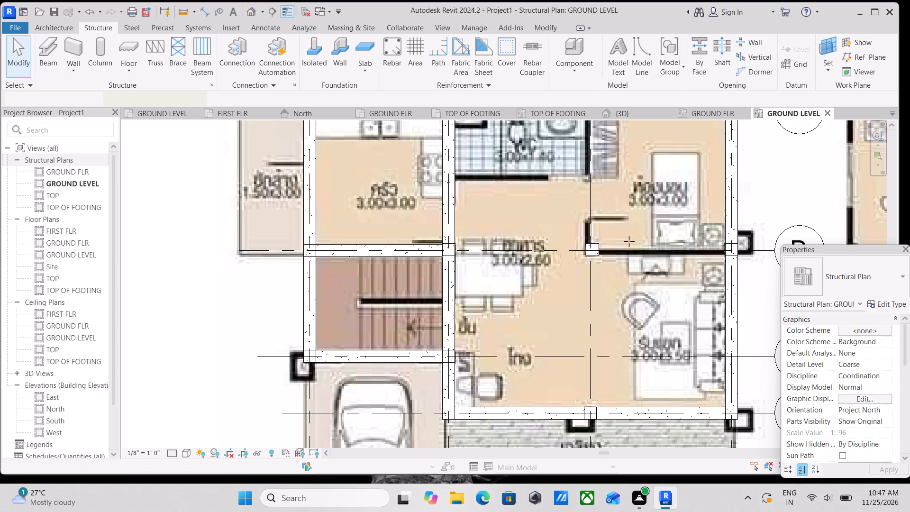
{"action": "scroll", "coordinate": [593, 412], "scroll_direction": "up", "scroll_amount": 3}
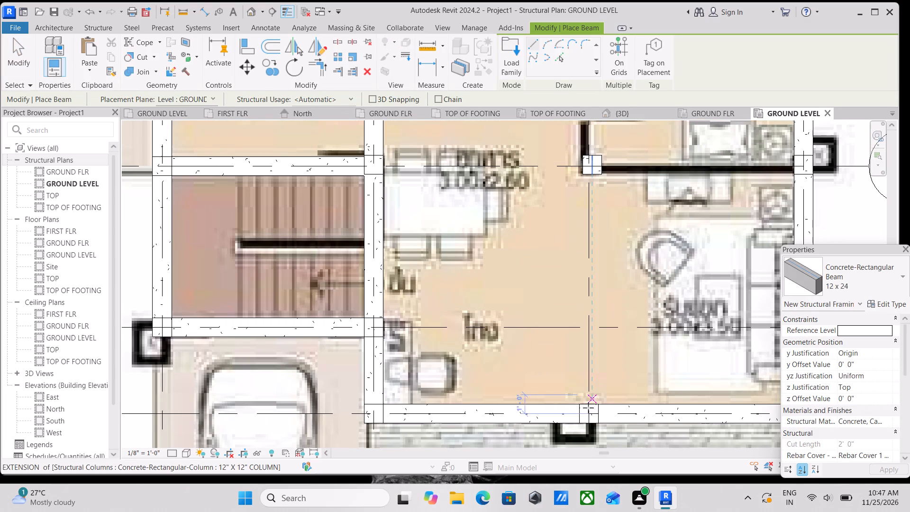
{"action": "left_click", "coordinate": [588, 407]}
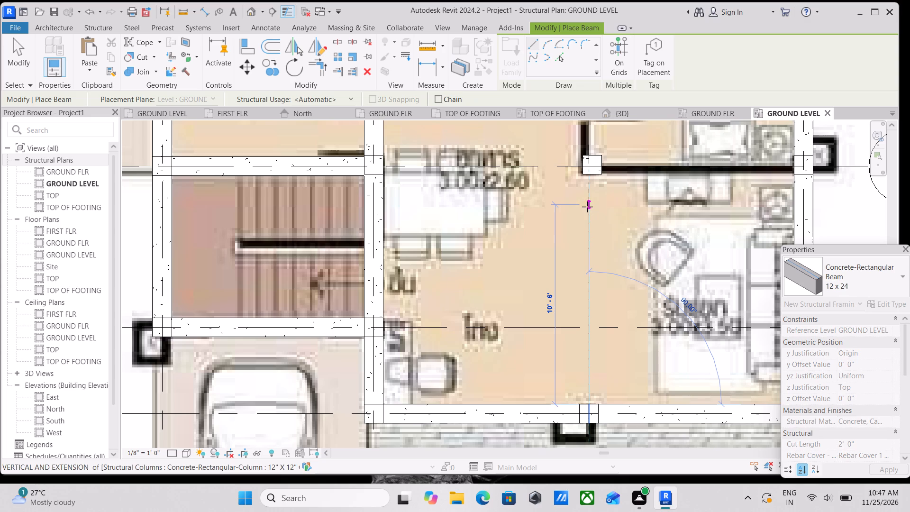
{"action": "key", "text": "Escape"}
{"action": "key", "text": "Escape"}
Nudge the 12" X 12" column at B-3 sideways until it is centred on grid line 3.
{"action": "scroll", "coordinate": [597, 166], "scroll_direction": "up", "scroll_amount": 3}
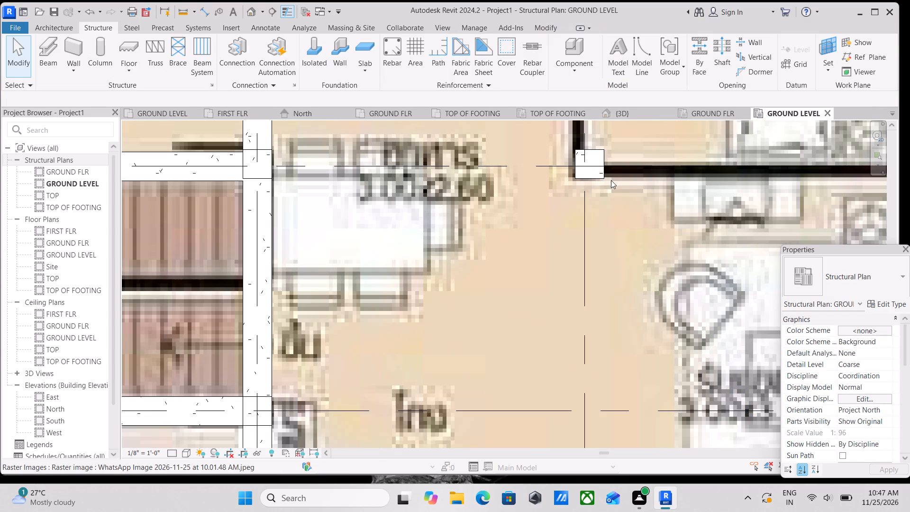
{"action": "left_click", "coordinate": [603, 174]}
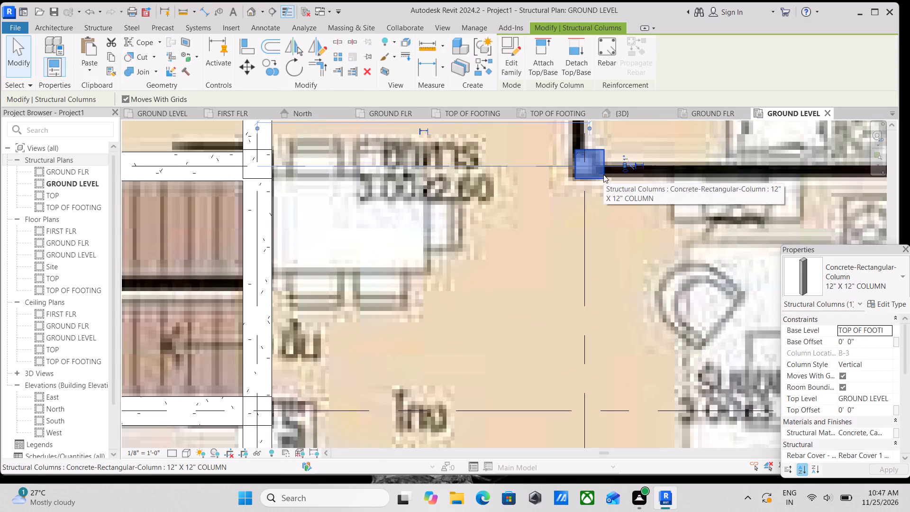
{"action": "key", "text": "Left"}
{"action": "key", "text": "Left"}
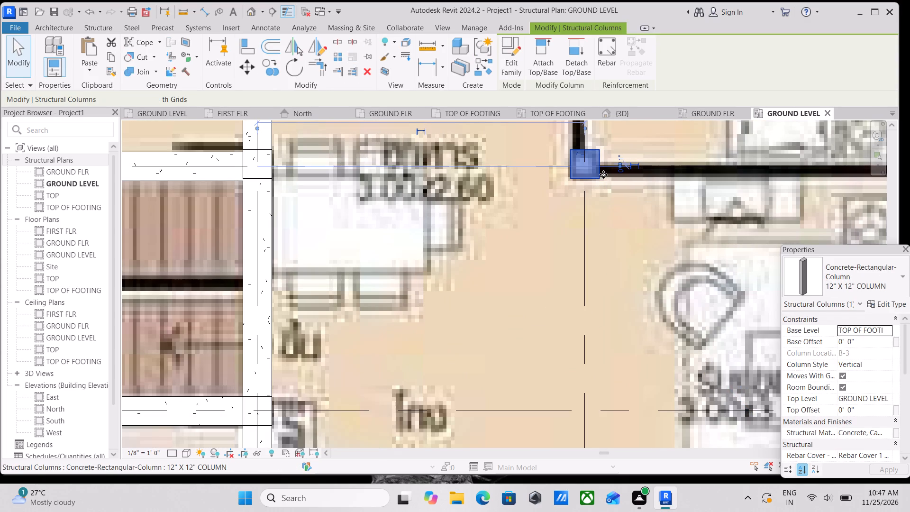
{"action": "key", "text": "Left"}
{"action": "key", "text": "Right"}
{"action": "scroll", "coordinate": [603, 174], "scroll_direction": "down", "scroll_amount": 4}
{"action": "scroll", "coordinate": [612, 265], "scroll_direction": "down", "scroll_amount": 2}
{"action": "middle_click_drag", "start_coordinate": [610, 263], "coordinate": [606, 234]}
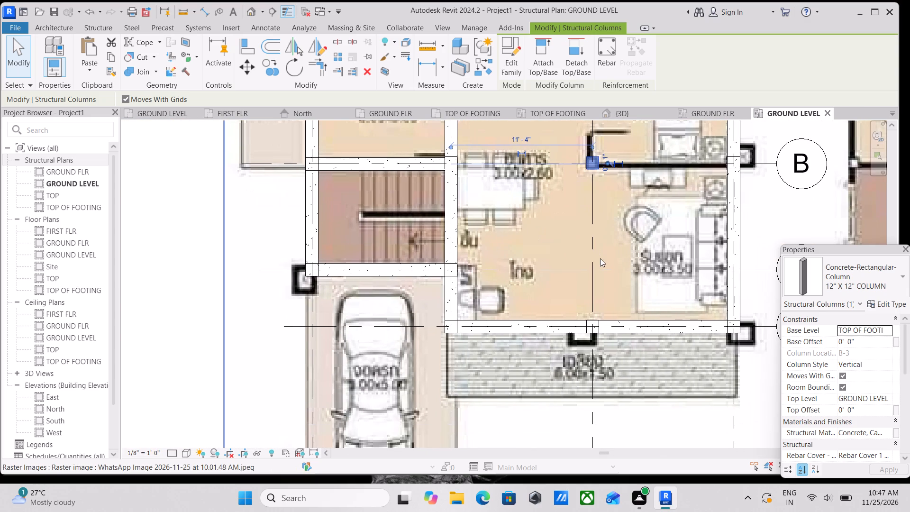
{"action": "key", "text": "Escape"}
Draw a 12 x 24 concrete beam along grid 3 from column D-3 to the facing side of column B-3.
{"action": "type", "text": "BM"}
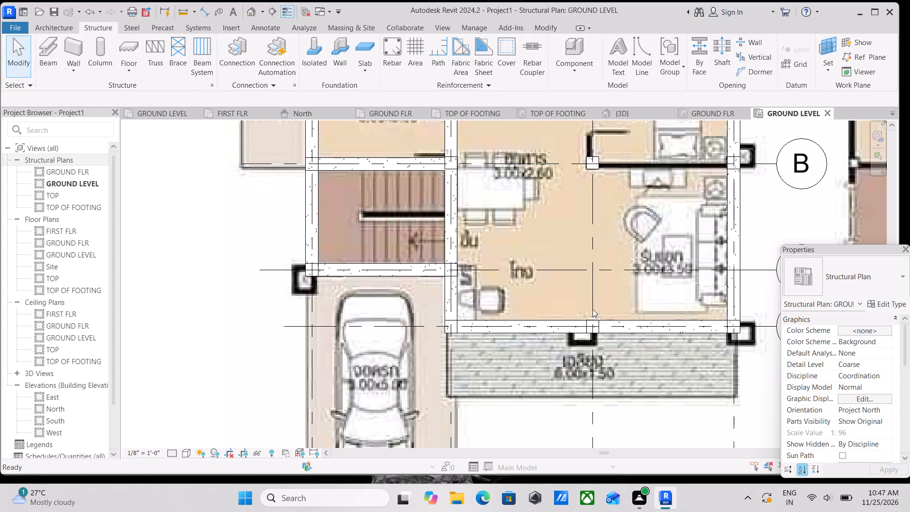
{"action": "scroll", "coordinate": [592, 323], "scroll_direction": "up", "scroll_amount": 5}
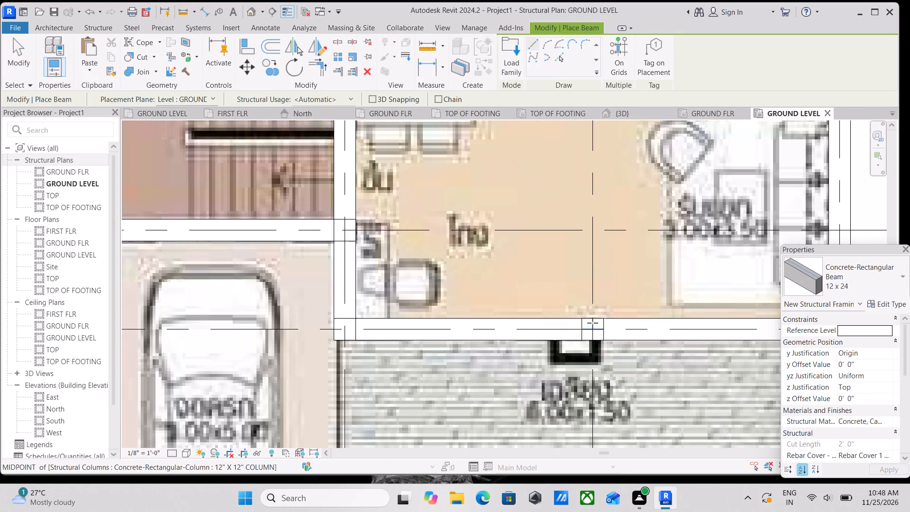
{"action": "scroll", "coordinate": [592, 323], "scroll_direction": "up", "scroll_amount": 2}
{"action": "left_click", "coordinate": [593, 319]}
{"action": "middle_click_drag", "start_coordinate": [581, 224], "coordinate": [595, 299]}
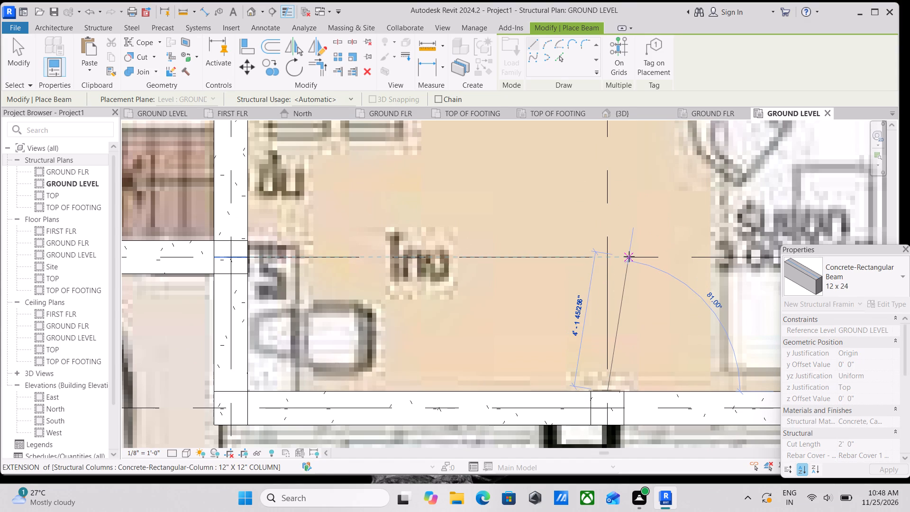
{"action": "scroll", "coordinate": [629, 256], "scroll_direction": "down", "scroll_amount": 1}
{"action": "middle_click_drag", "start_coordinate": [628, 256], "coordinate": [607, 352]}
{"action": "scroll", "coordinate": [607, 352], "scroll_direction": "down", "scroll_amount": 1}
{"action": "middle_click_drag", "start_coordinate": [585, 226], "coordinate": [588, 242]}
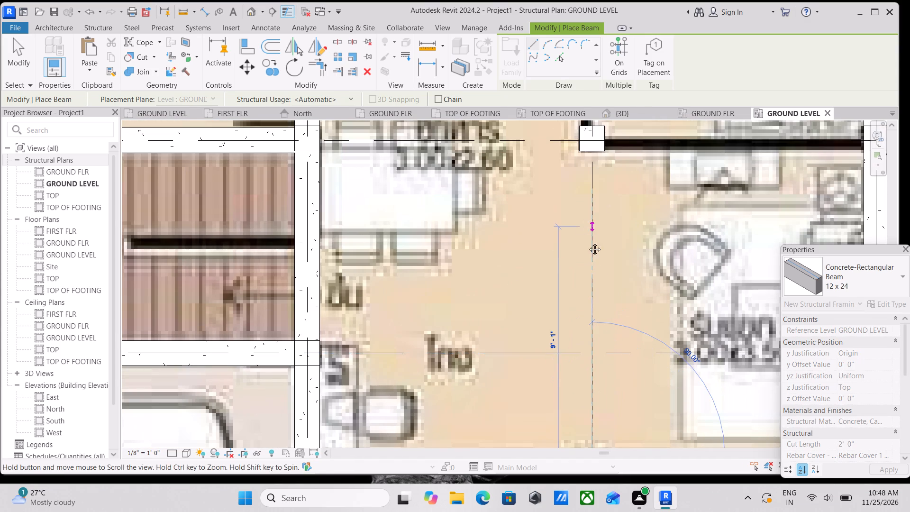
{"action": "middle_click_drag", "start_coordinate": [588, 242], "coordinate": [582, 315]}
{"action": "scroll", "coordinate": [582, 258], "scroll_direction": "up", "scroll_amount": 3}
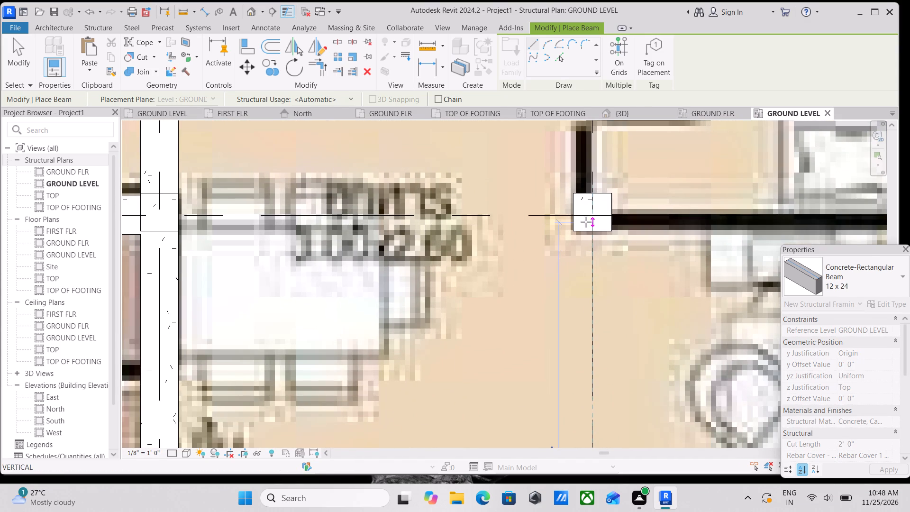
{"action": "scroll", "coordinate": [592, 232], "scroll_direction": "up", "scroll_amount": 4}
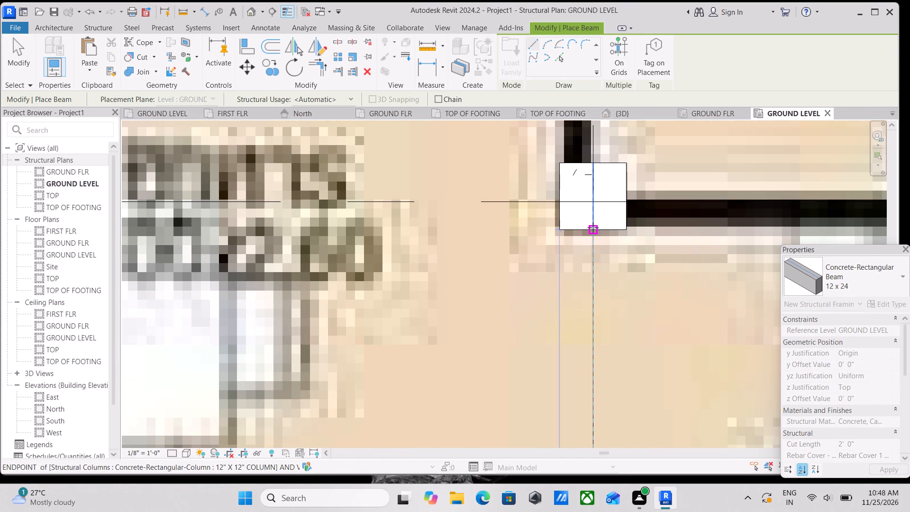
{"action": "left_click", "coordinate": [593, 228]}
Draw a 12 x 24 concrete beam along grid B from column B-4 to column B-3.
{"action": "scroll", "coordinate": [593, 228], "scroll_direction": "down", "scroll_amount": 4}
{"action": "scroll", "coordinate": [698, 240], "scroll_direction": "down", "scroll_amount": 2}
{"action": "middle_click_drag", "start_coordinate": [695, 238], "coordinate": [591, 264]}
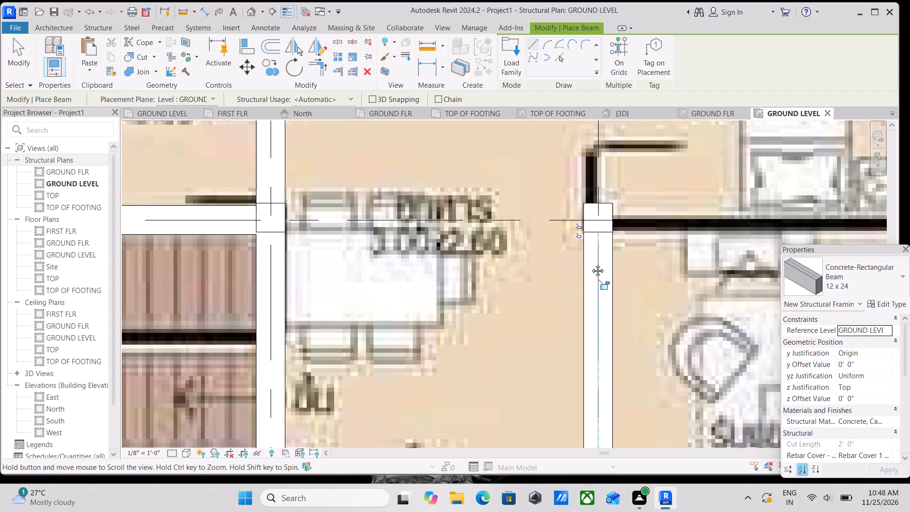
{"action": "middle_click_drag", "start_coordinate": [591, 264], "coordinate": [429, 308]}
{"action": "scroll", "coordinate": [700, 268], "scroll_direction": "up", "scroll_amount": 4}
{"action": "scroll", "coordinate": [641, 294], "scroll_direction": "up", "scroll_amount": 2}
{"action": "left_click", "coordinate": [648, 292]}
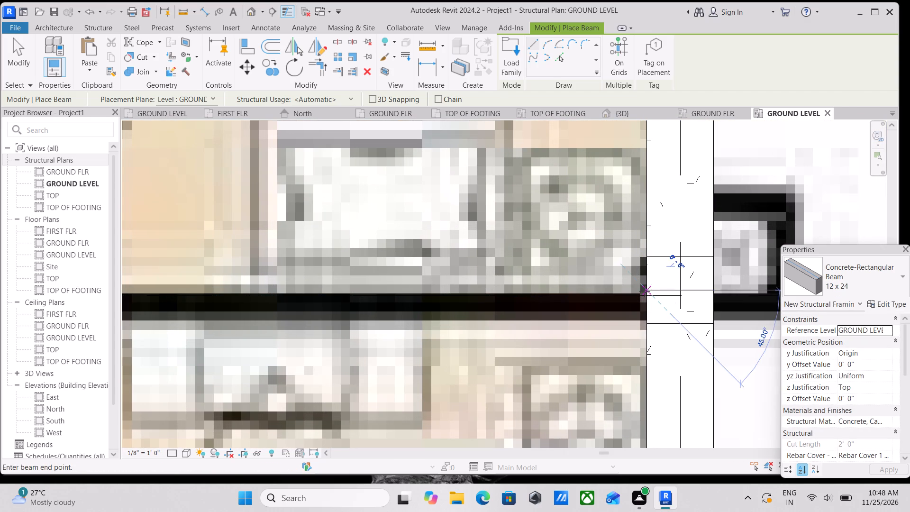
{"action": "middle_click_drag", "start_coordinate": [566, 287], "coordinate": [804, 274]}
{"action": "middle_click_drag", "start_coordinate": [390, 275], "coordinate": [516, 261]}
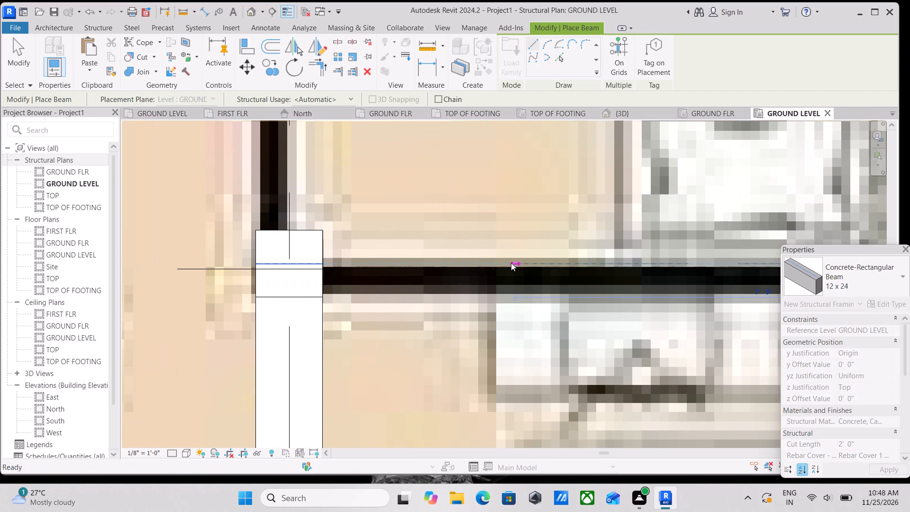
{"action": "left_click", "coordinate": [318, 261]}
Draw a 12 x 24 concrete beam along grid 3 from column B-3 to column A-3.
{"action": "scroll", "coordinate": [318, 261], "scroll_direction": "down", "scroll_amount": 8}
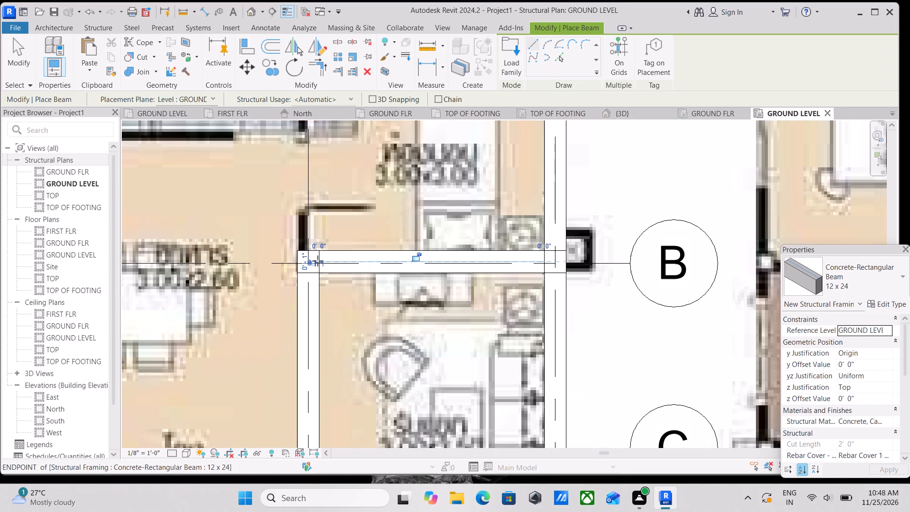
{"action": "scroll", "coordinate": [318, 261], "scroll_direction": "down", "scroll_amount": 8}
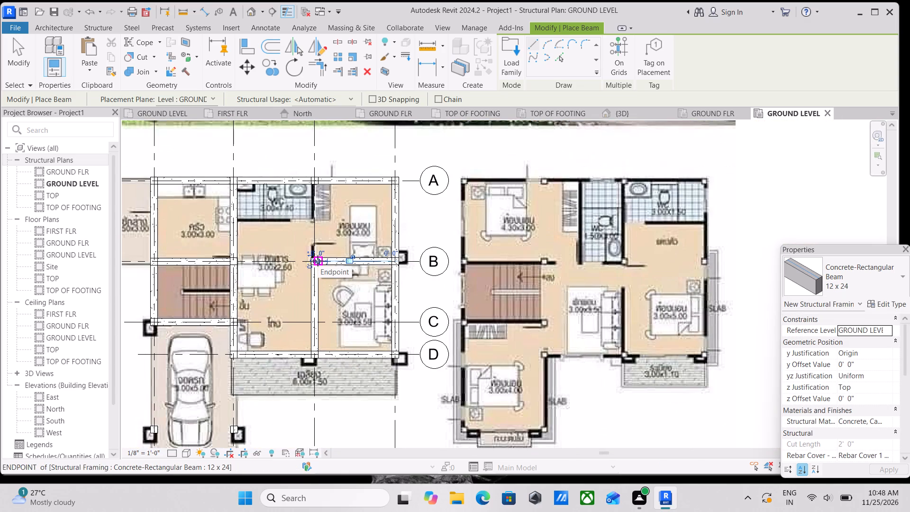
{"action": "scroll", "coordinate": [314, 255], "scroll_direction": "up", "scroll_amount": 19}
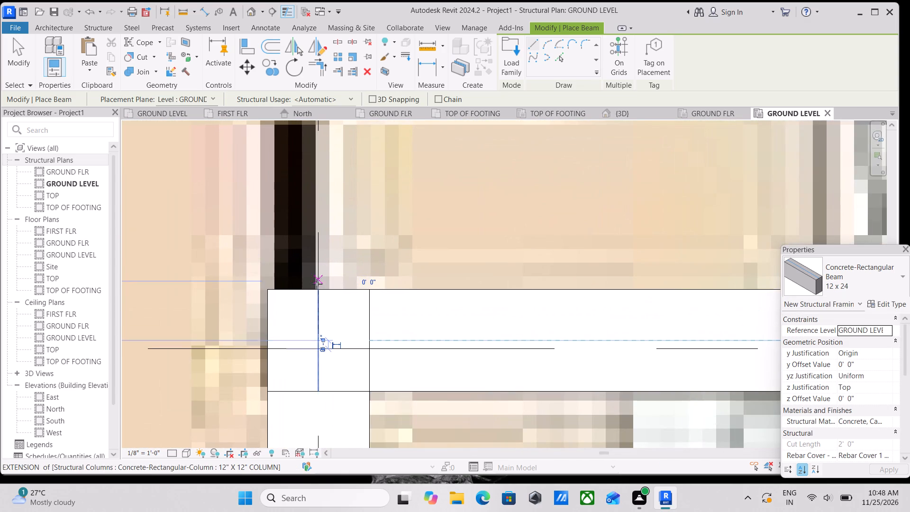
{"action": "left_click", "coordinate": [322, 293]}
{"action": "middle_click_drag", "start_coordinate": [318, 238], "coordinate": [331, 376]}
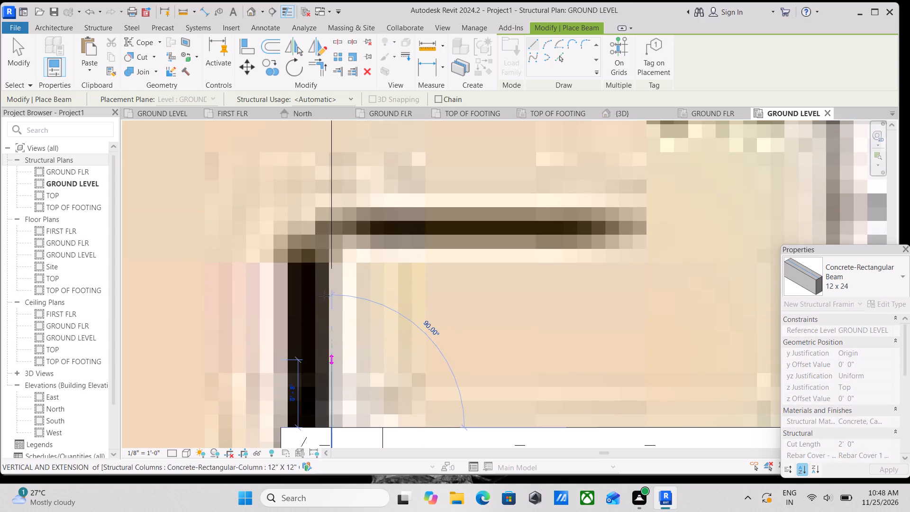
{"action": "scroll", "coordinate": [321, 277], "scroll_direction": "down", "scroll_amount": 3}
{"action": "middle_click_drag", "start_coordinate": [321, 277], "coordinate": [339, 348]}
{"action": "scroll", "coordinate": [340, 251], "scroll_direction": "down", "scroll_amount": 7}
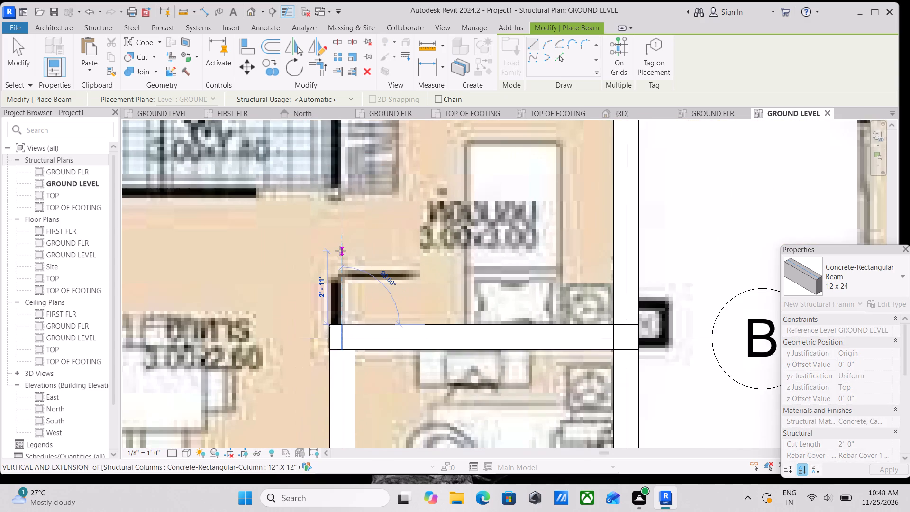
{"action": "scroll", "coordinate": [340, 251], "scroll_direction": "down", "scroll_amount": 1}
{"action": "middle_click_drag", "start_coordinate": [340, 251], "coordinate": [352, 366]}
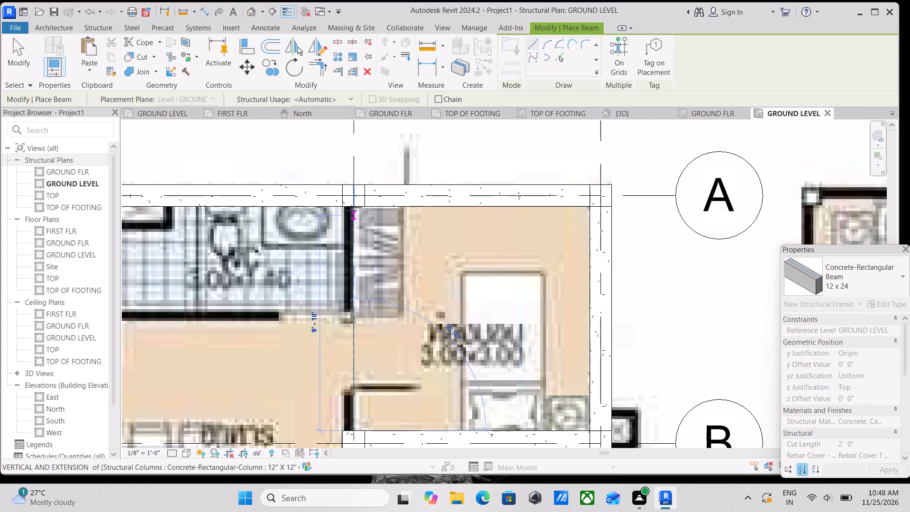
{"action": "left_click", "coordinate": [352, 203]}
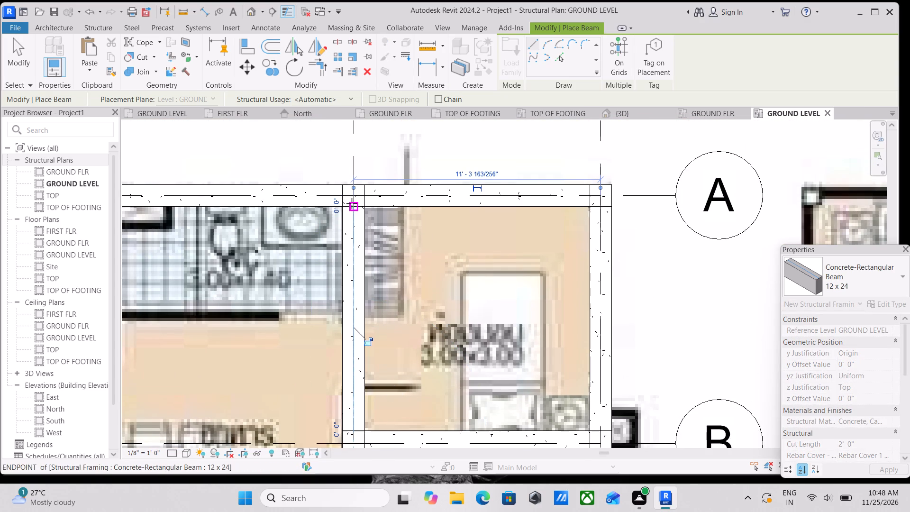
Draw a 12 x 24 concrete beam along grid B from column B-2 to column B-3 and leave the Beam command.
{"action": "scroll", "coordinate": [367, 306], "scroll_direction": "down", "scroll_amount": 3}
{"action": "scroll", "coordinate": [312, 307], "scroll_direction": "down", "scroll_amount": 2}
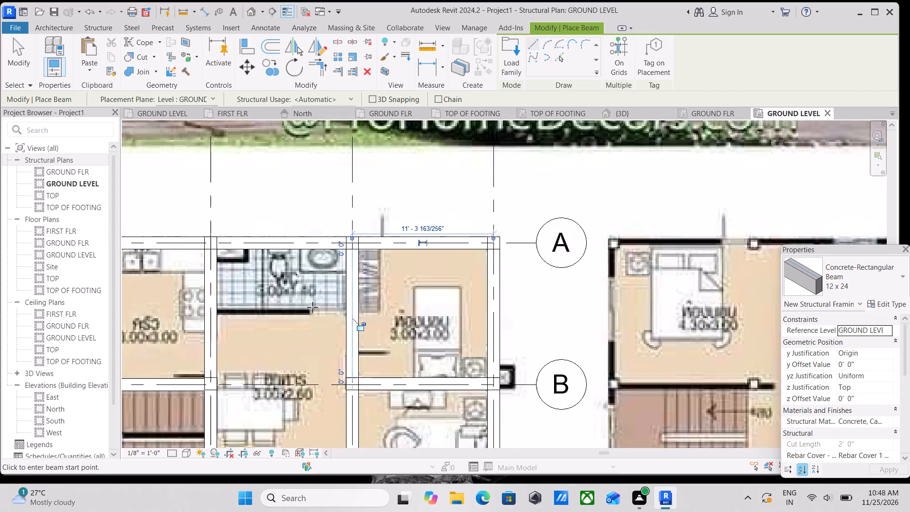
{"action": "middle_click_drag", "start_coordinate": [312, 307], "coordinate": [508, 206]}
{"action": "scroll", "coordinate": [538, 270], "scroll_direction": "up", "scroll_amount": 3}
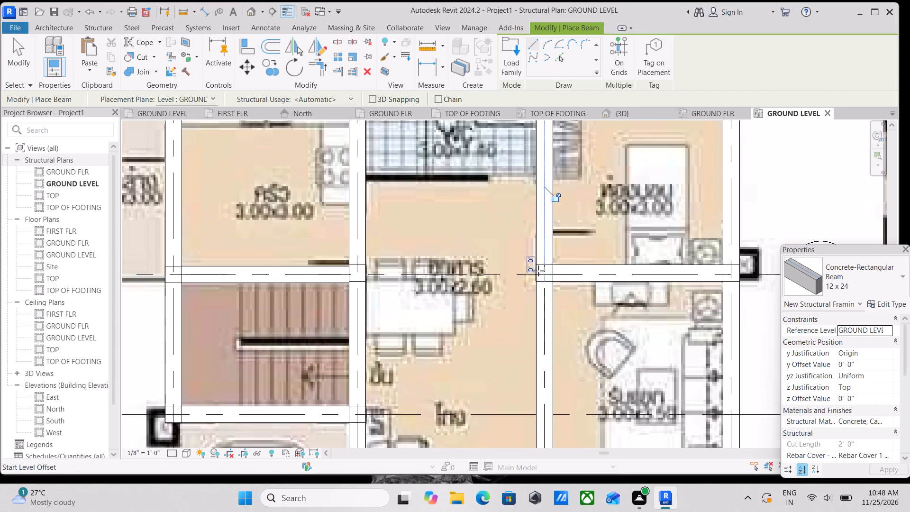
{"action": "scroll", "coordinate": [542, 277], "scroll_direction": "up", "scroll_amount": 12}
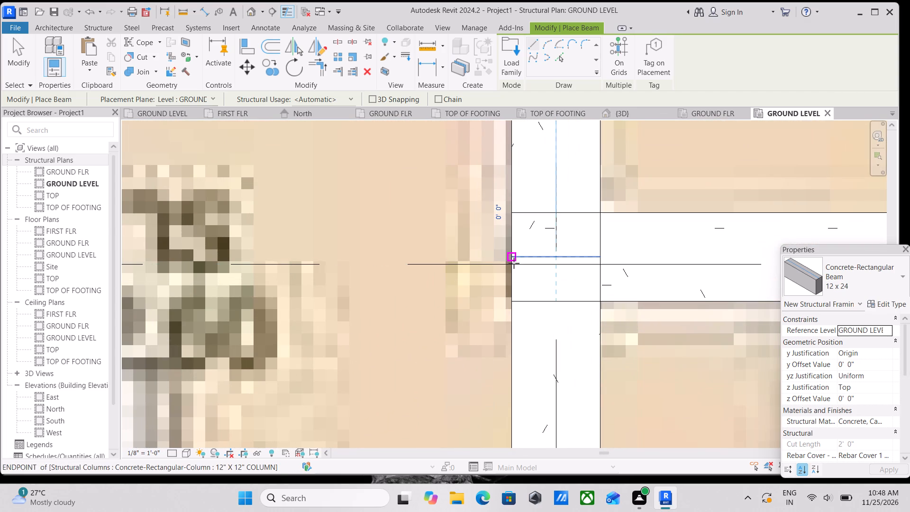
{"action": "scroll", "coordinate": [513, 262], "scroll_direction": "up", "scroll_amount": 4}
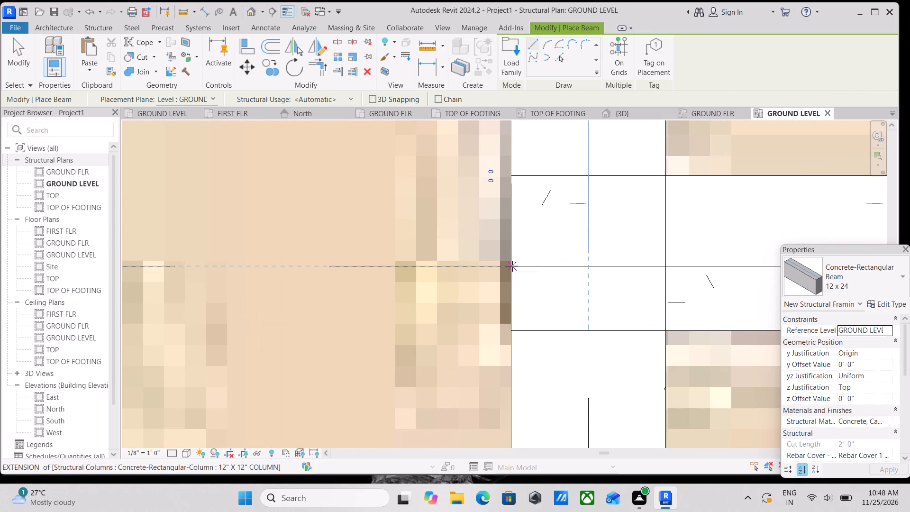
{"action": "scroll", "coordinate": [512, 266], "scroll_direction": "down", "scroll_amount": 14}
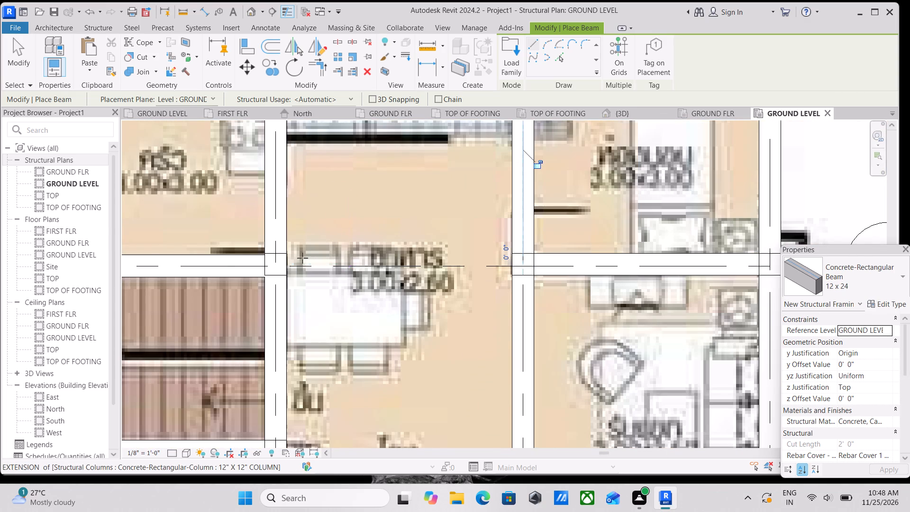
{"action": "scroll", "coordinate": [300, 262], "scroll_direction": "up", "scroll_amount": 7}
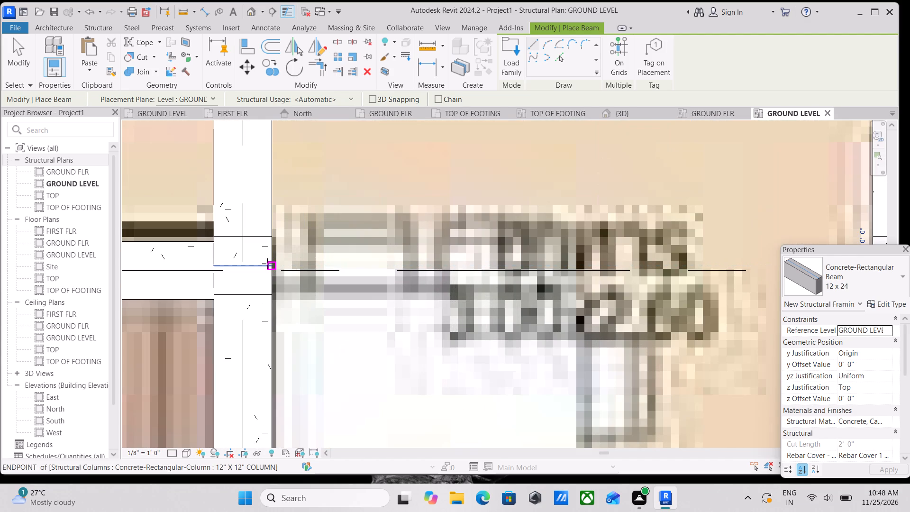
{"action": "left_click", "coordinate": [267, 264]}
{"action": "middle_click_drag", "start_coordinate": [483, 263], "coordinate": [294, 260]}
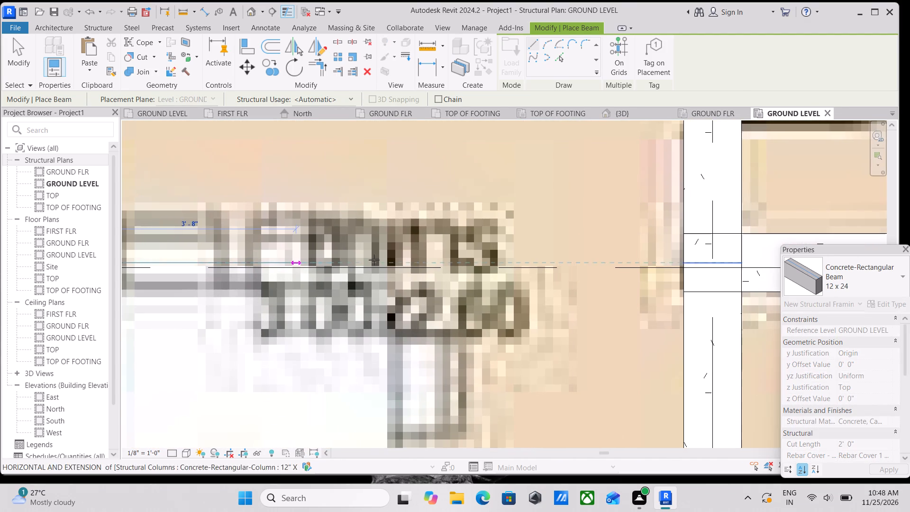
{"action": "middle_click_drag", "start_coordinate": [620, 254], "coordinate": [488, 262]}
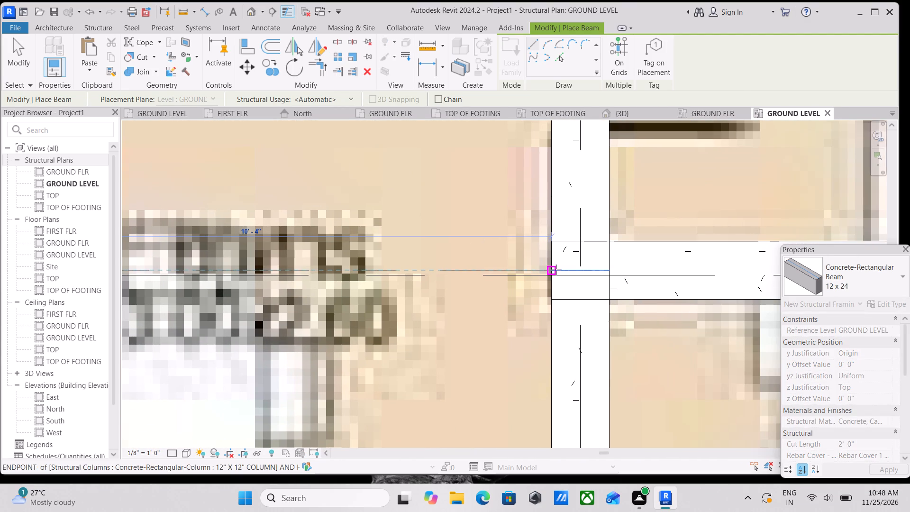
{"action": "left_click", "coordinate": [556, 270]}
{"action": "scroll", "coordinate": [556, 270], "scroll_direction": "down", "scroll_amount": 4}
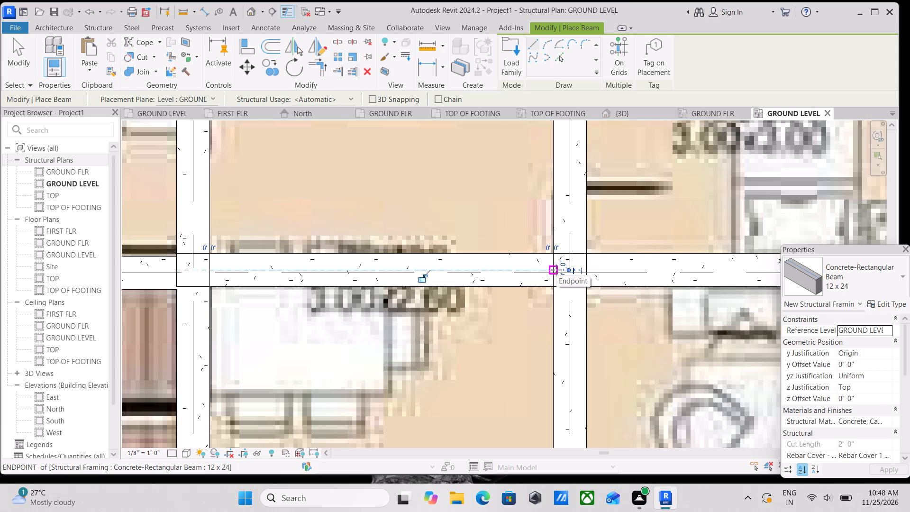
{"action": "key", "text": "Escape"}
{"action": "key", "text": "Escape"}
{"action": "scroll", "coordinate": [247, 306], "scroll_direction": "down", "scroll_amount": 2}
{"action": "middle_click_drag", "start_coordinate": [263, 309], "coordinate": [393, 322]}
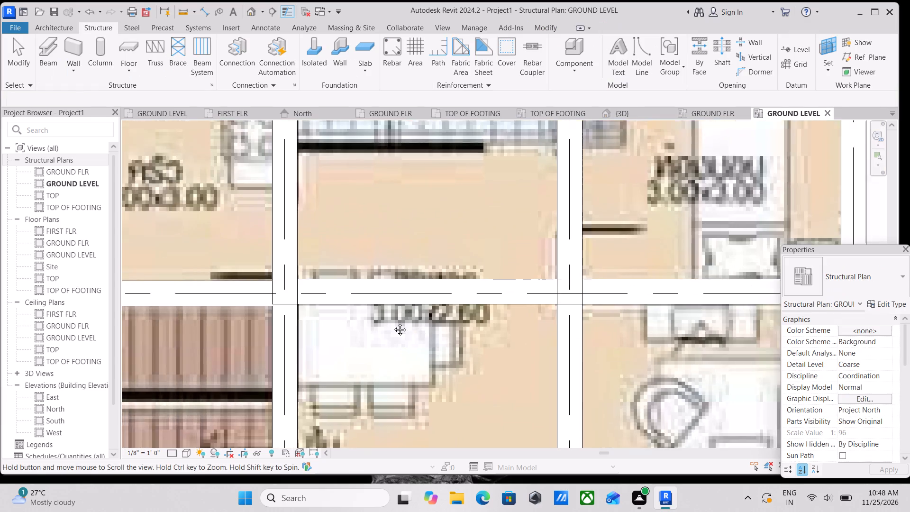
{"action": "middle_click_drag", "start_coordinate": [393, 322], "coordinate": [481, 321]}
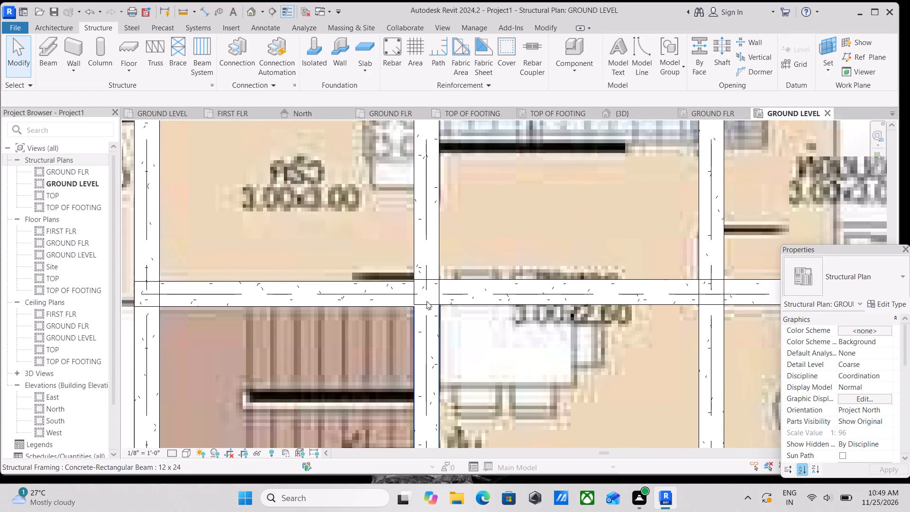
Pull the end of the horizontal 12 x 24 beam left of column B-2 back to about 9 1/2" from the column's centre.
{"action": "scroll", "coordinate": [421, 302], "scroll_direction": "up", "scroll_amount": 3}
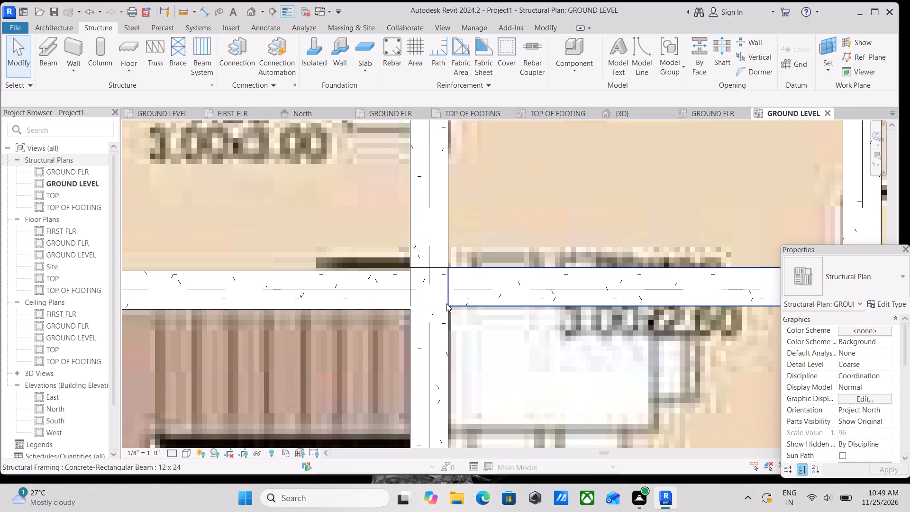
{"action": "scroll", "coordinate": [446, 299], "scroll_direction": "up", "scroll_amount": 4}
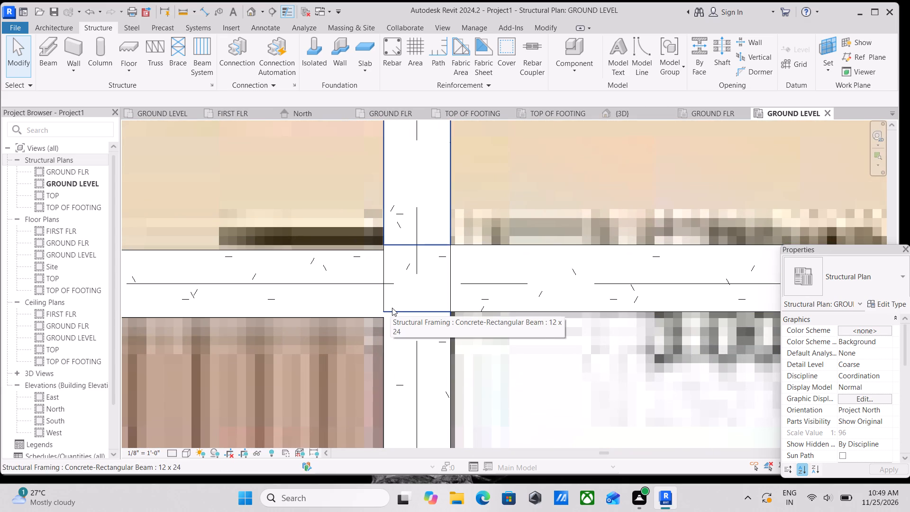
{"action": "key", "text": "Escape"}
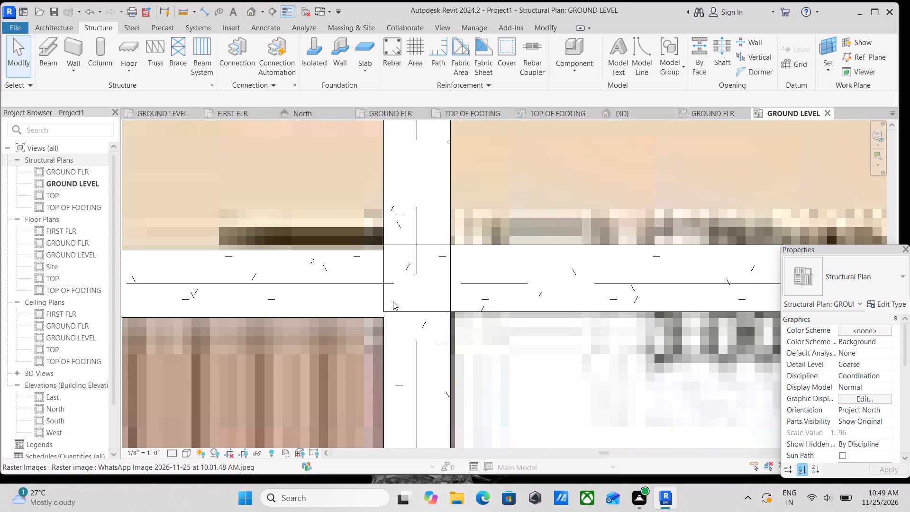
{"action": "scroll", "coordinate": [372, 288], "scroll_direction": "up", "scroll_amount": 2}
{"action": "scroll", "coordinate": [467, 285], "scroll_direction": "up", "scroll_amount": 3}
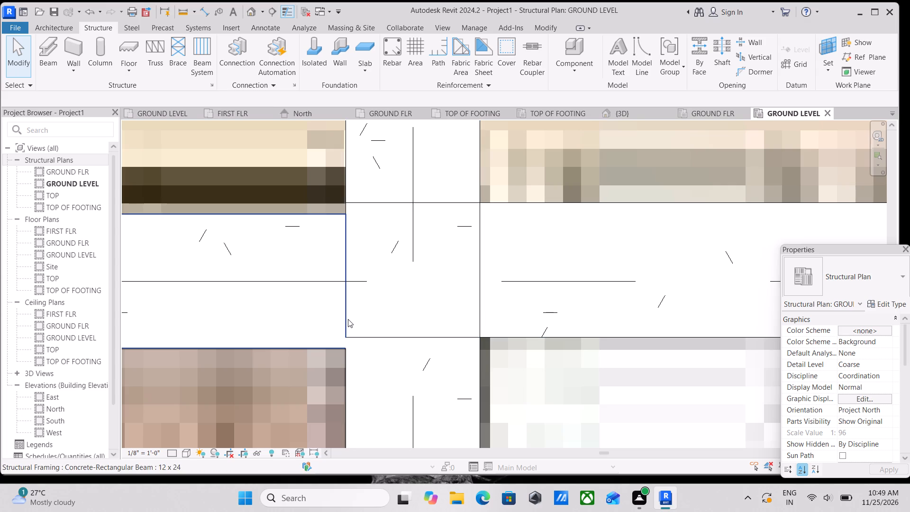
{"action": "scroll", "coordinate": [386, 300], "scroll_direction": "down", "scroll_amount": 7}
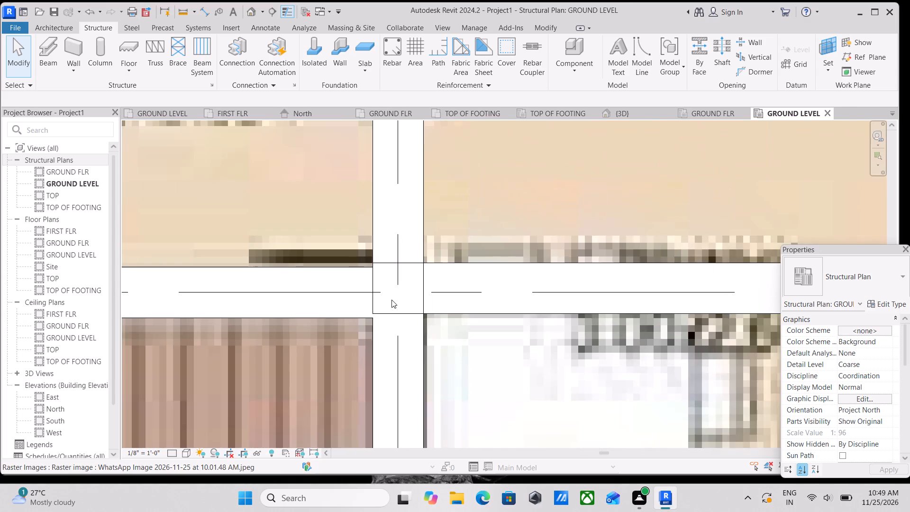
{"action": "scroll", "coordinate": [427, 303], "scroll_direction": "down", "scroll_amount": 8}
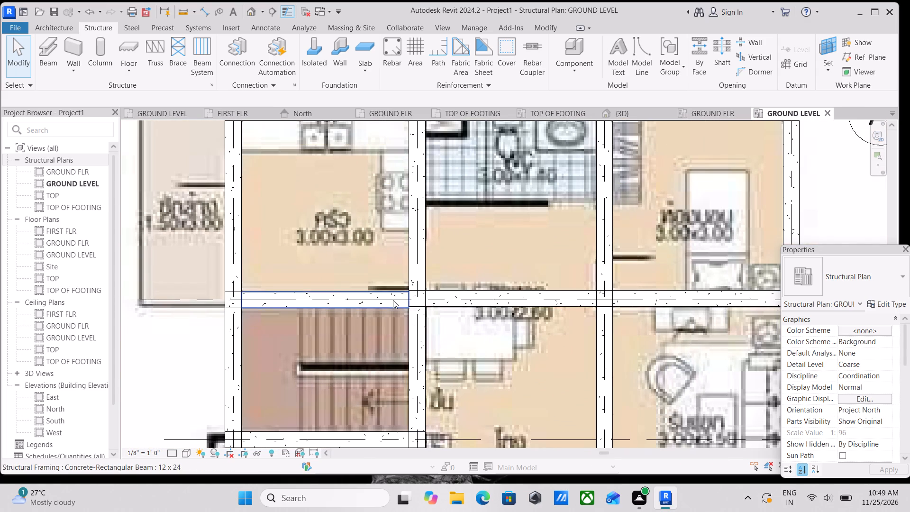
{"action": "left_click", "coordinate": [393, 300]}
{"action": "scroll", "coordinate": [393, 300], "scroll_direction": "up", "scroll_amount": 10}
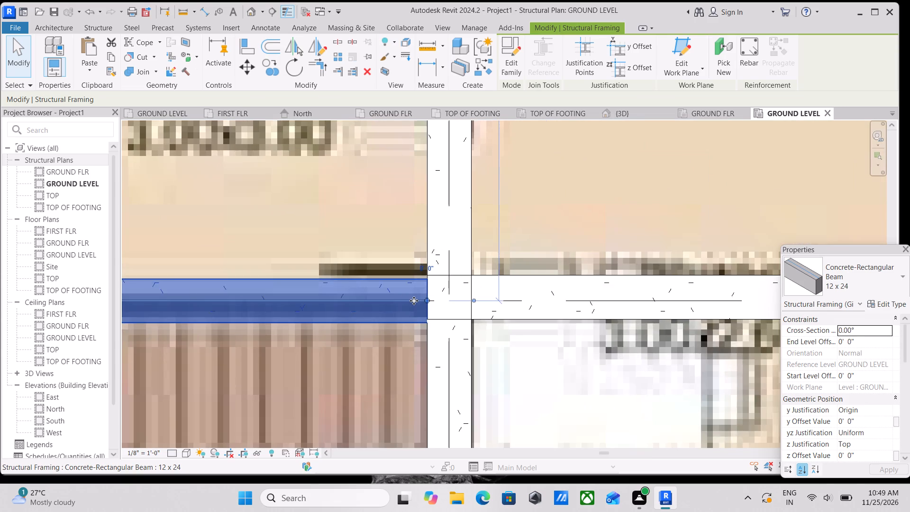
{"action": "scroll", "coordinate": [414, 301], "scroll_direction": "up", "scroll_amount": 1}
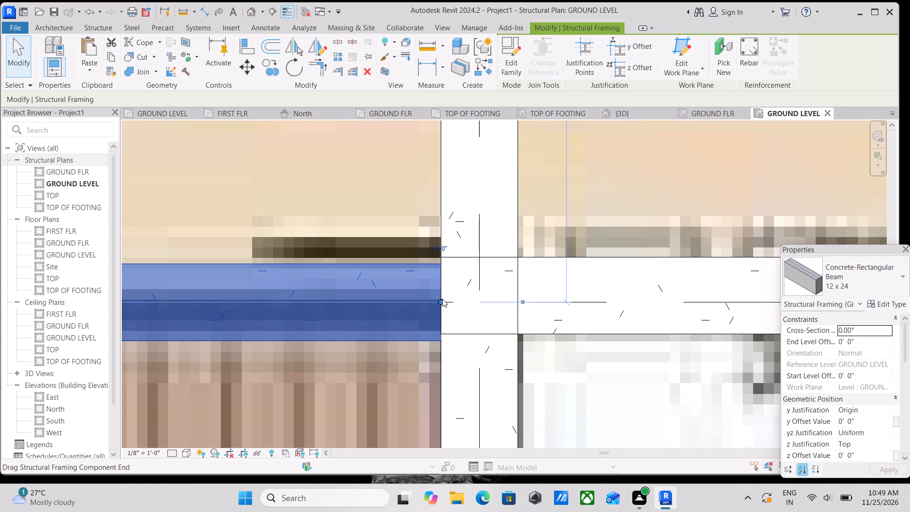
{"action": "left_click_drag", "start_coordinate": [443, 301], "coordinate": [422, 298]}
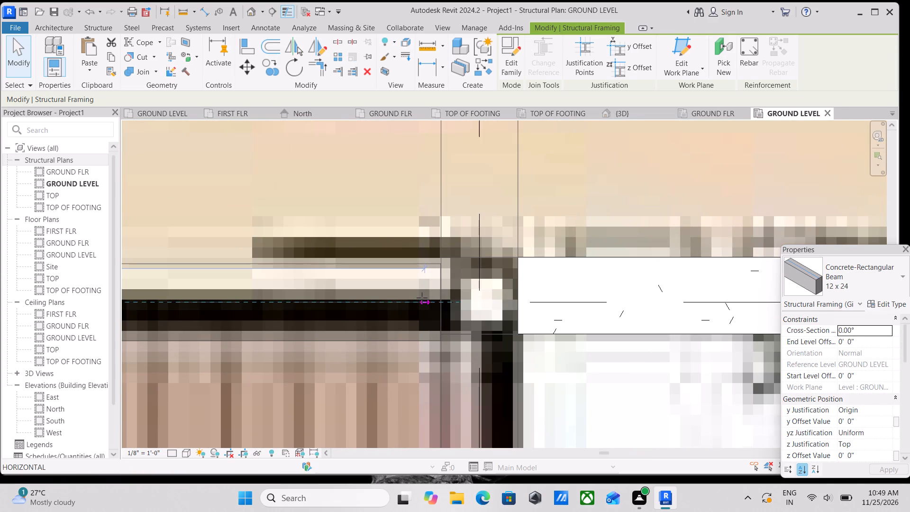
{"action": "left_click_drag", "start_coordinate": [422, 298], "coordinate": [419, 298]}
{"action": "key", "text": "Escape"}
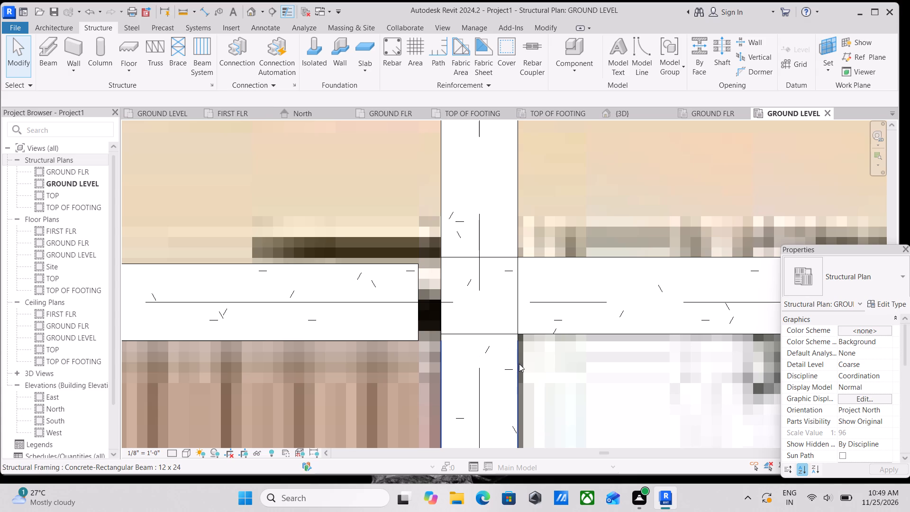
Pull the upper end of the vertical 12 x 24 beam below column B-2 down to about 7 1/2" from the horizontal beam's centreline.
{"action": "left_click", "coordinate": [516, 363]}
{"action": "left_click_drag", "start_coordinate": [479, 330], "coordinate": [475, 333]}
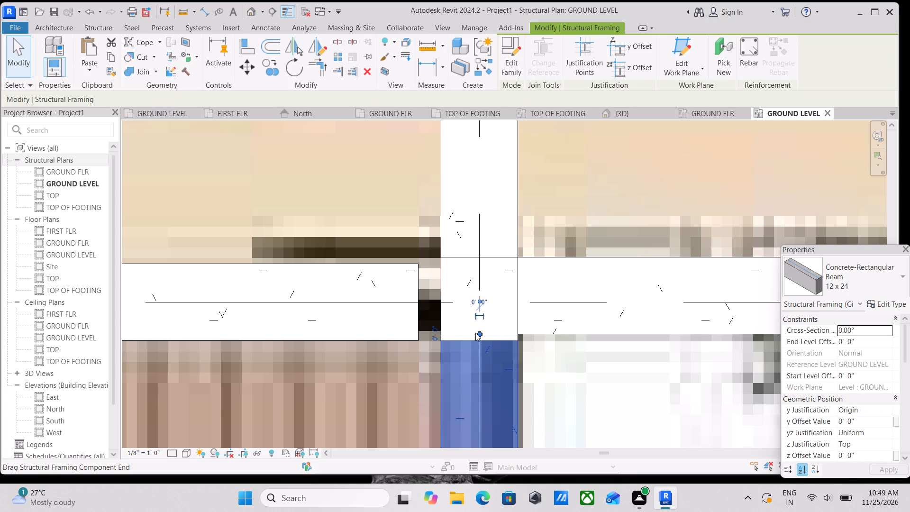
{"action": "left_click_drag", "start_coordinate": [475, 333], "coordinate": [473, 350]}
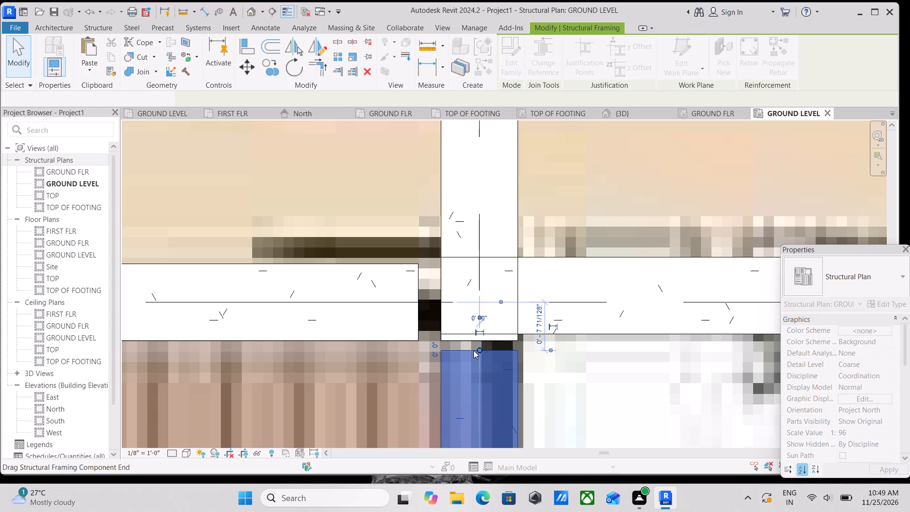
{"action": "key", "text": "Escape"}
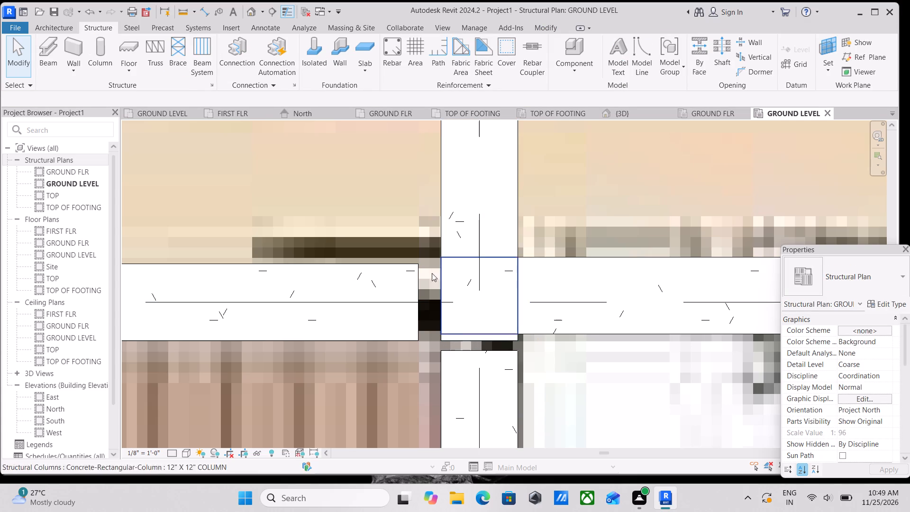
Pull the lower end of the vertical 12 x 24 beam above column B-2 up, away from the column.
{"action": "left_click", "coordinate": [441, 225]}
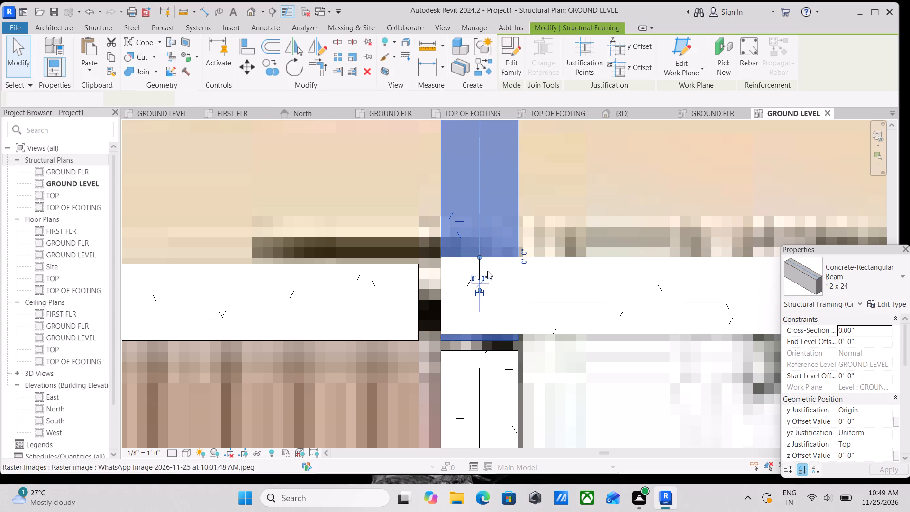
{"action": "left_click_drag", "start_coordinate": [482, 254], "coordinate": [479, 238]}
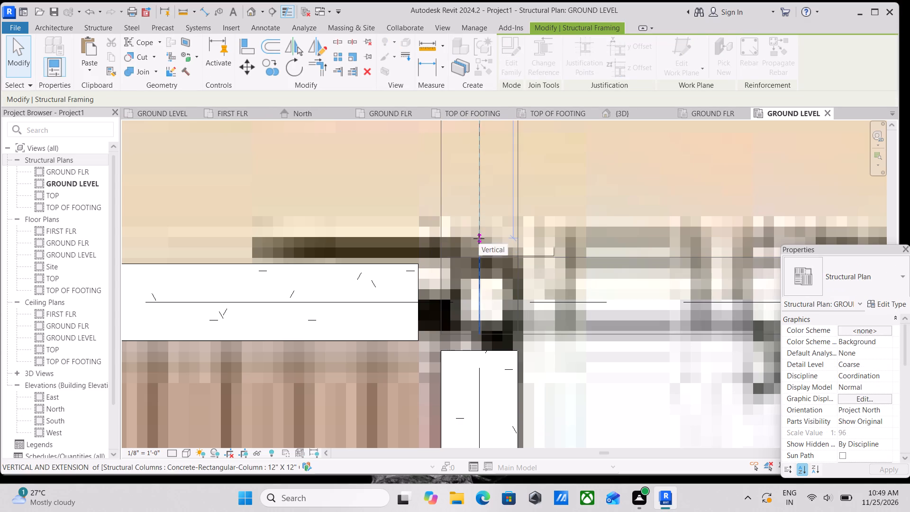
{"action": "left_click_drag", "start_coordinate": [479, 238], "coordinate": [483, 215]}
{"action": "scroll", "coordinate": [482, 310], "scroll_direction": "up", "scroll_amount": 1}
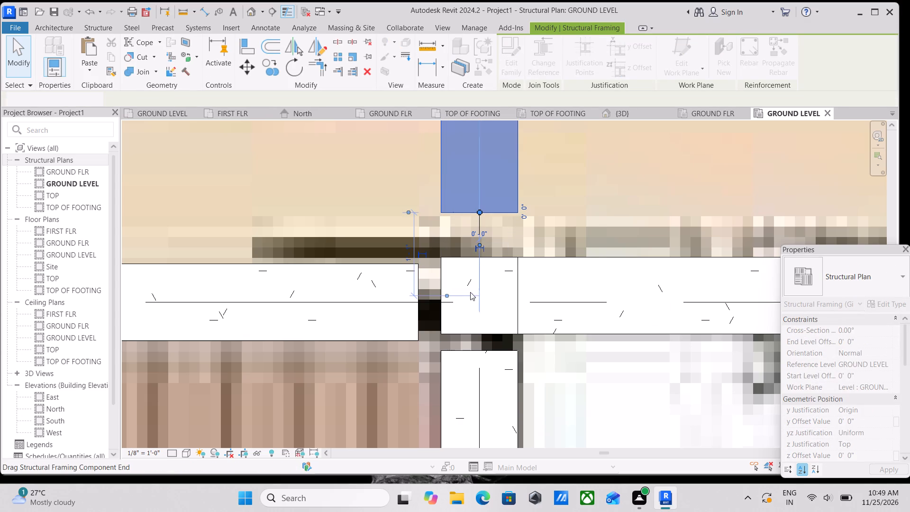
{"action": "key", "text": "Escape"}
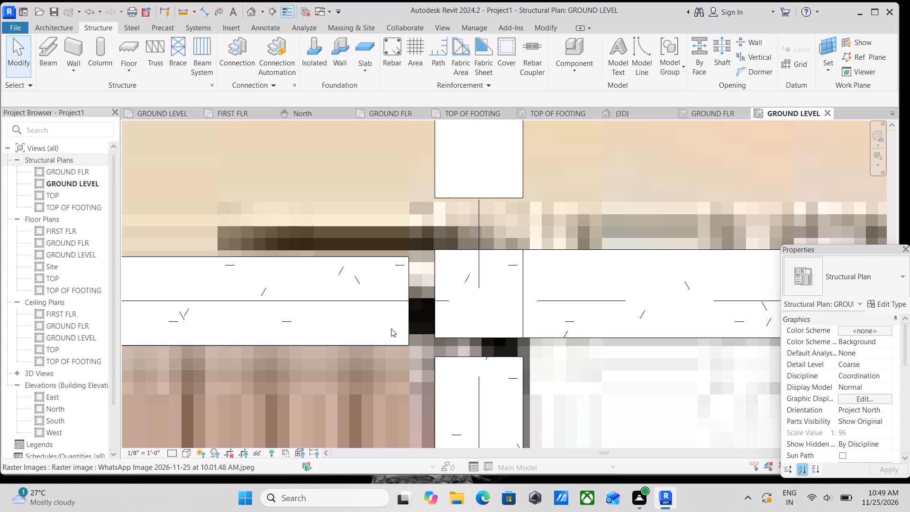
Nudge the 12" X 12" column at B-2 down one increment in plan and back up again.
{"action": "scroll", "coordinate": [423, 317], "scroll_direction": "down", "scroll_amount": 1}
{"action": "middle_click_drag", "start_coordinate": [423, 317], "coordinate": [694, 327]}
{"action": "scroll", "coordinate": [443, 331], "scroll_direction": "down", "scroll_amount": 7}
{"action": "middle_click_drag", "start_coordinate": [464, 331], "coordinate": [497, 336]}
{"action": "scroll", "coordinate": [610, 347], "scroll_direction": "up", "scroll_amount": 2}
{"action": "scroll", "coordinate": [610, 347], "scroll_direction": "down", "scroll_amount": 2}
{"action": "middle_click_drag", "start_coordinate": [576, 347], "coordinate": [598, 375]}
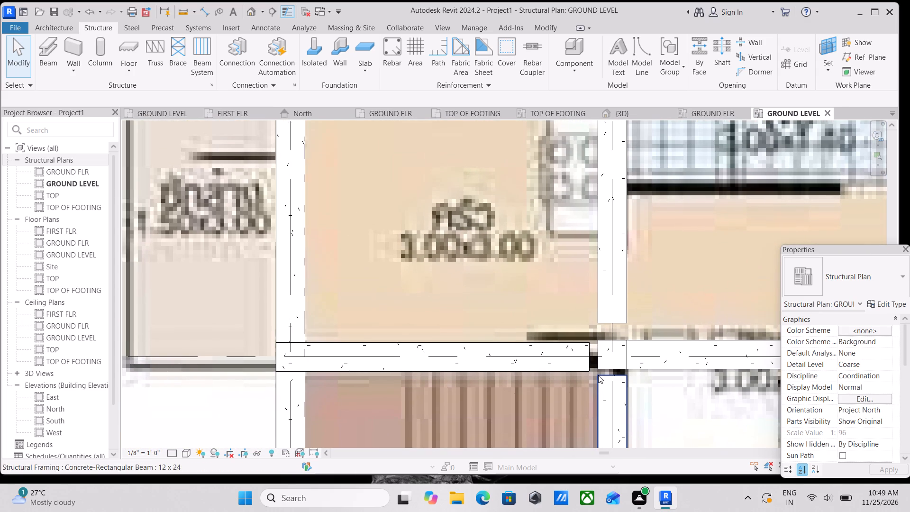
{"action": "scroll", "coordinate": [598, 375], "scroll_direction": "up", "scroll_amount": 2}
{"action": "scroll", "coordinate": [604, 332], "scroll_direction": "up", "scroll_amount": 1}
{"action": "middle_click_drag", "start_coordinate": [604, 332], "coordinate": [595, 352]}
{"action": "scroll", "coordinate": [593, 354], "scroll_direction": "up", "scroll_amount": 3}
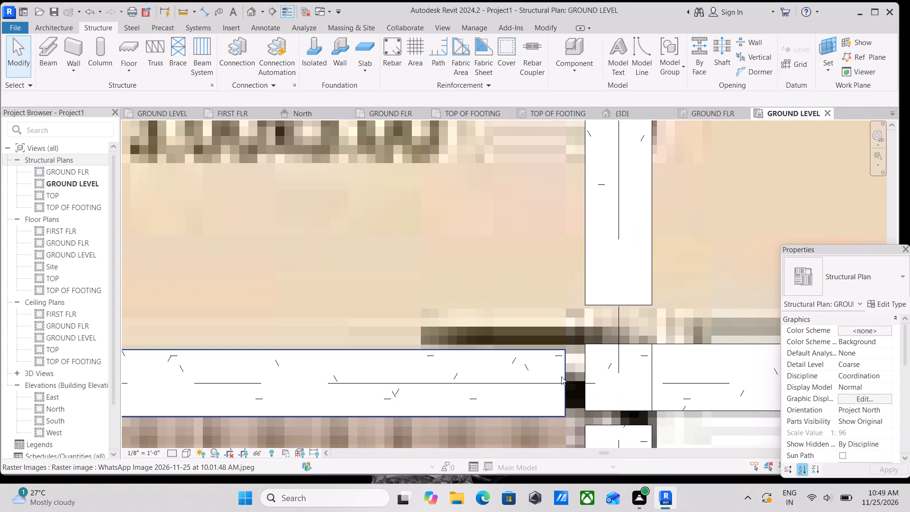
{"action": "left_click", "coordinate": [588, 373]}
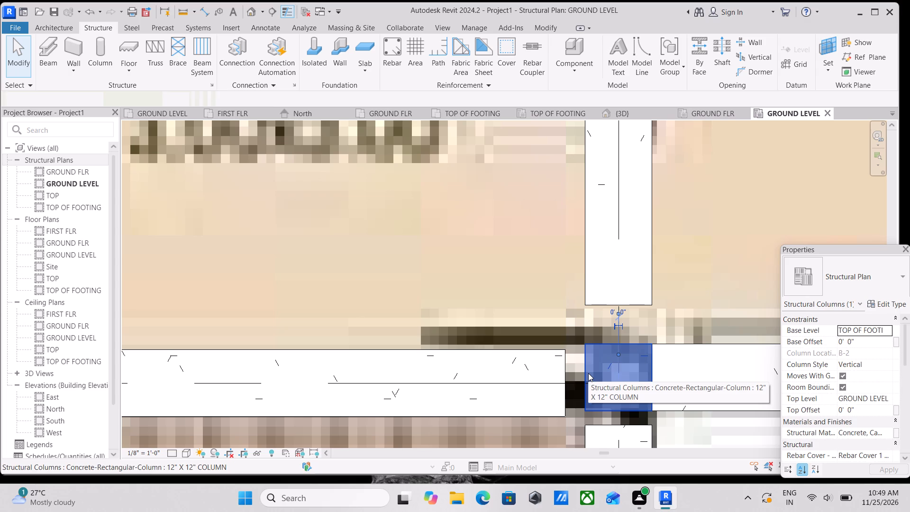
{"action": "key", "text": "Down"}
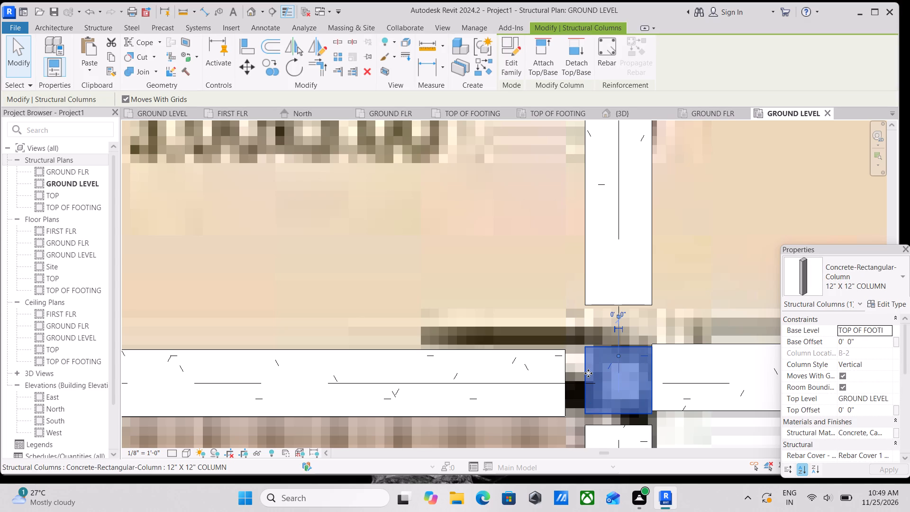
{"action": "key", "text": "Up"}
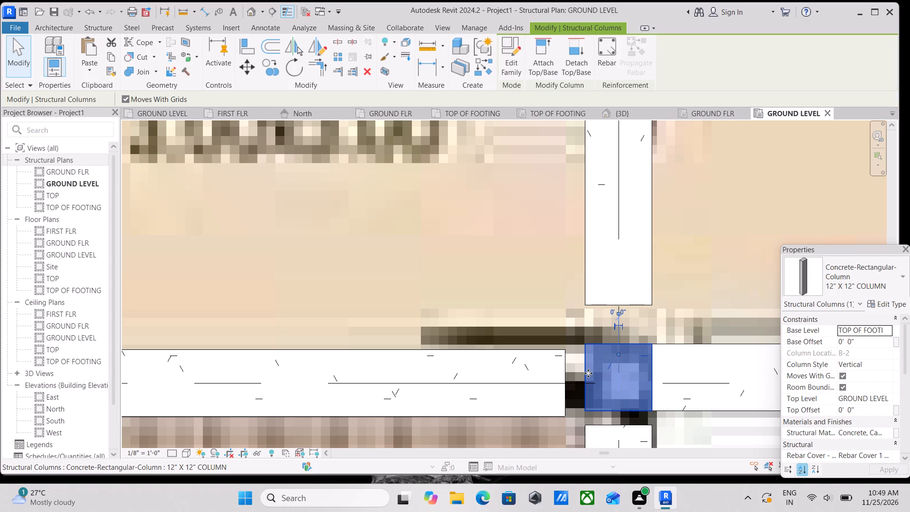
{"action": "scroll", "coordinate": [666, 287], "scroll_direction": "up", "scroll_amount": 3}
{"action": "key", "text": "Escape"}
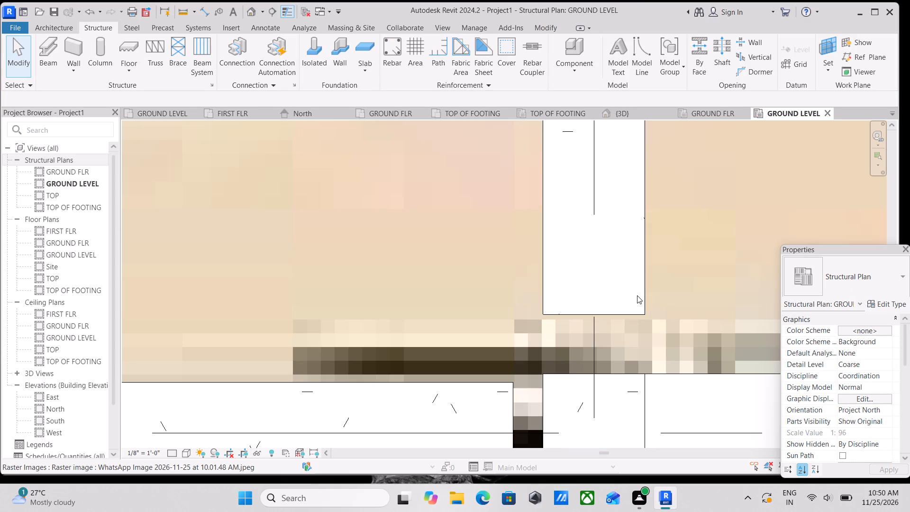
Stretch the lower end of the vertical beam above column B-2 back down to the column's upper face.
{"action": "left_click", "coordinate": [641, 311]}
{"action": "scroll", "coordinate": [582, 317], "scroll_direction": "up", "scroll_amount": 2}
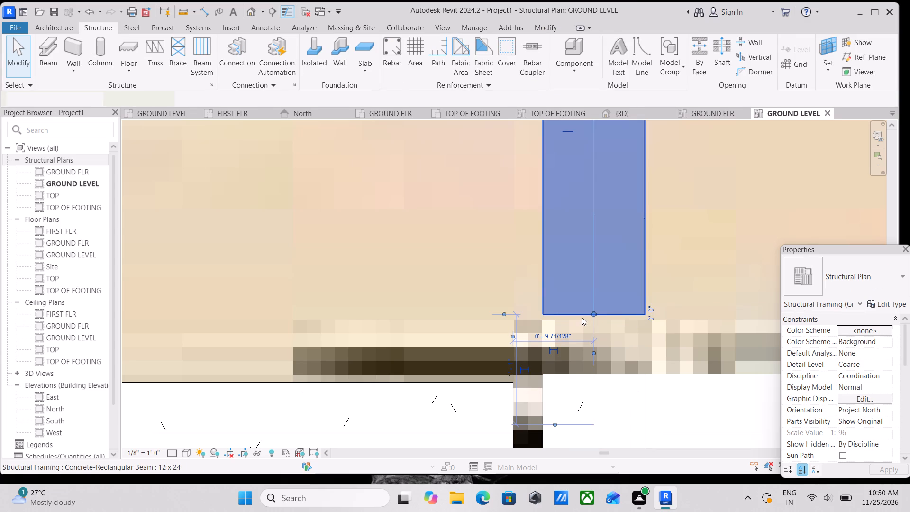
{"action": "left_click_drag", "start_coordinate": [597, 312], "coordinate": [592, 362]}
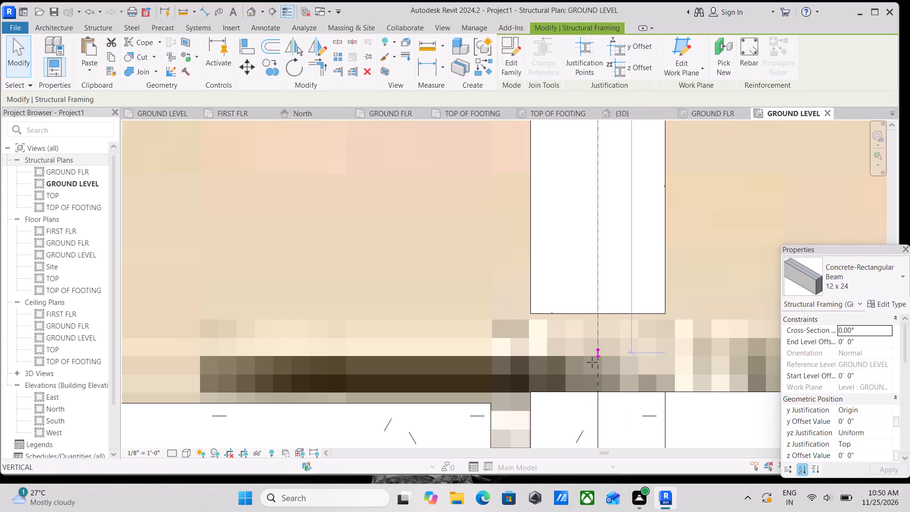
{"action": "left_click_drag", "start_coordinate": [592, 362], "coordinate": [594, 393]}
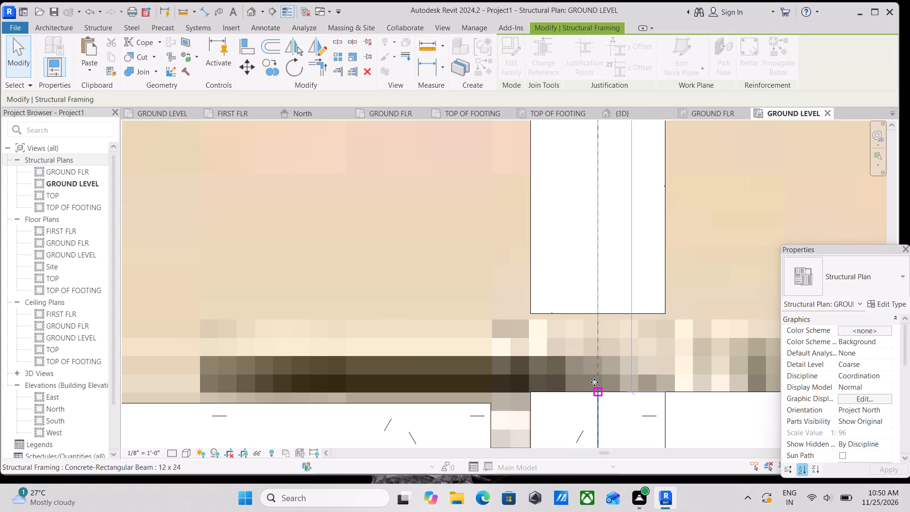
{"action": "scroll", "coordinate": [594, 382], "scroll_direction": "down", "scroll_amount": 3}
{"action": "key", "text": "Escape"}
Stretch the end of the horizontal beam left of column B-2 back to the column's left face.
{"action": "scroll", "coordinate": [521, 358], "scroll_direction": "down", "scroll_amount": 4}
{"action": "middle_click_drag", "start_coordinate": [521, 355], "coordinate": [507, 328]}
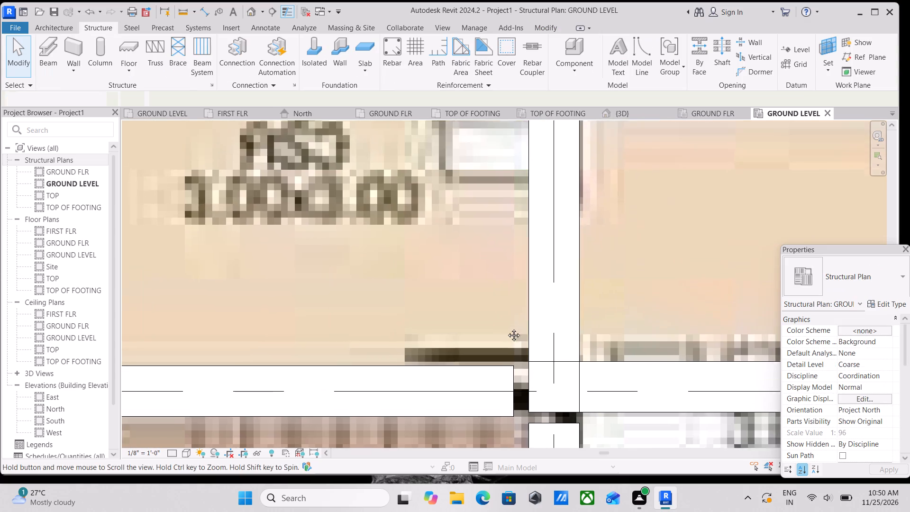
{"action": "middle_click_drag", "start_coordinate": [507, 328], "coordinate": [507, 294]}
{"action": "scroll", "coordinate": [507, 360], "scroll_direction": "up", "scroll_amount": 2}
{"action": "left_click", "coordinate": [507, 360]}
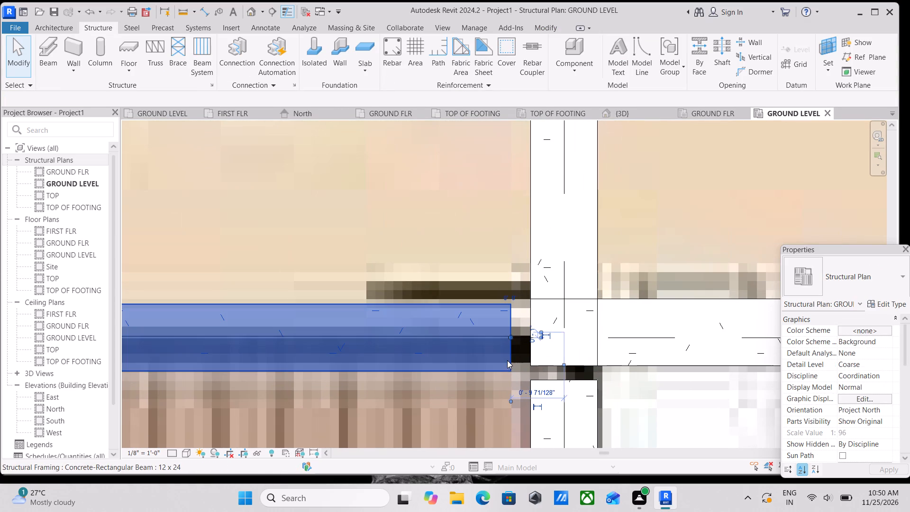
{"action": "scroll", "coordinate": [507, 354], "scroll_direction": "up", "scroll_amount": 4}
{"action": "scroll", "coordinate": [519, 317], "scroll_direction": "up", "scroll_amount": 4}
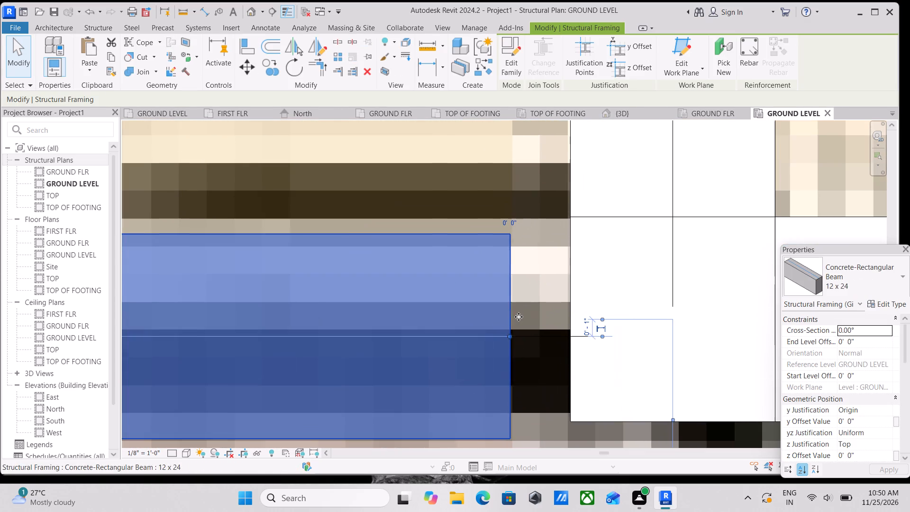
{"action": "left_click_drag", "start_coordinate": [510, 336], "coordinate": [547, 335]}
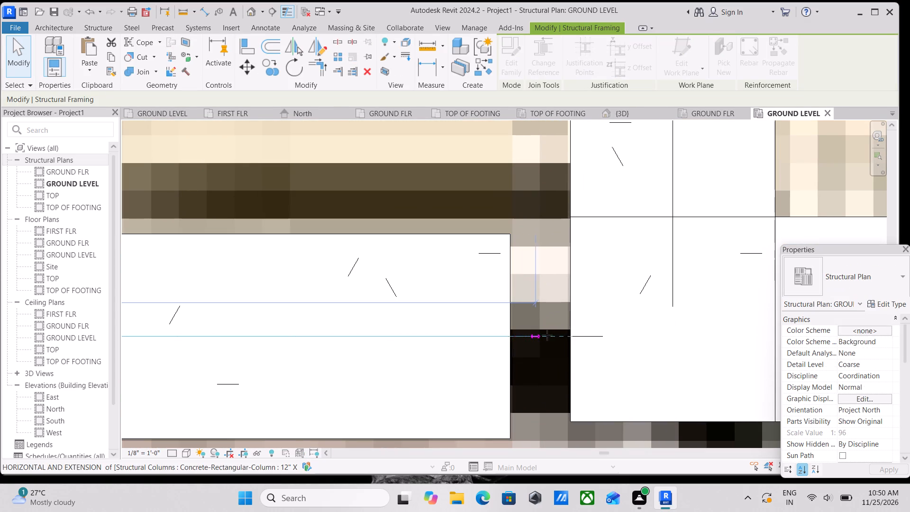
{"action": "left_click_drag", "start_coordinate": [547, 335], "coordinate": [570, 335]}
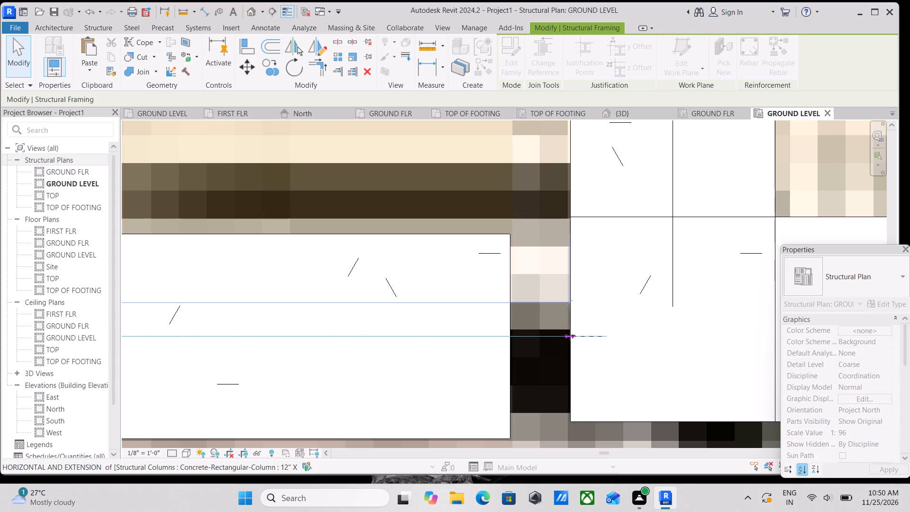
Stretch the upper end of the vertical beam below column B-2 back up to meet the horizontal beam's lower edge at the column.
{"action": "scroll", "coordinate": [570, 335], "scroll_direction": "down", "scroll_amount": 5}
{"action": "middle_click_drag", "start_coordinate": [602, 350], "coordinate": [589, 313]}
{"action": "left_click", "coordinate": [611, 370]}
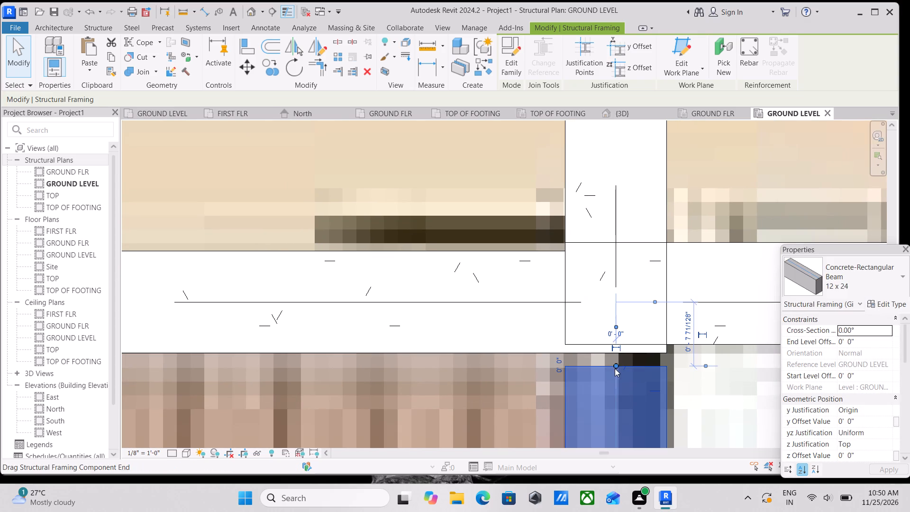
{"action": "left_click_drag", "start_coordinate": [615, 368], "coordinate": [617, 351]}
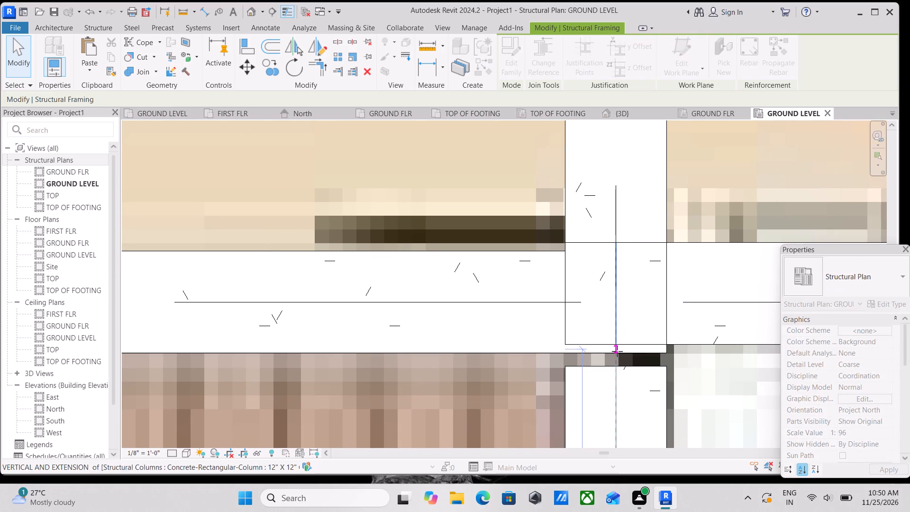
{"action": "left_click_drag", "start_coordinate": [617, 351], "coordinate": [617, 352]}
{"action": "scroll", "coordinate": [617, 352], "scroll_direction": "down", "scroll_amount": 3}
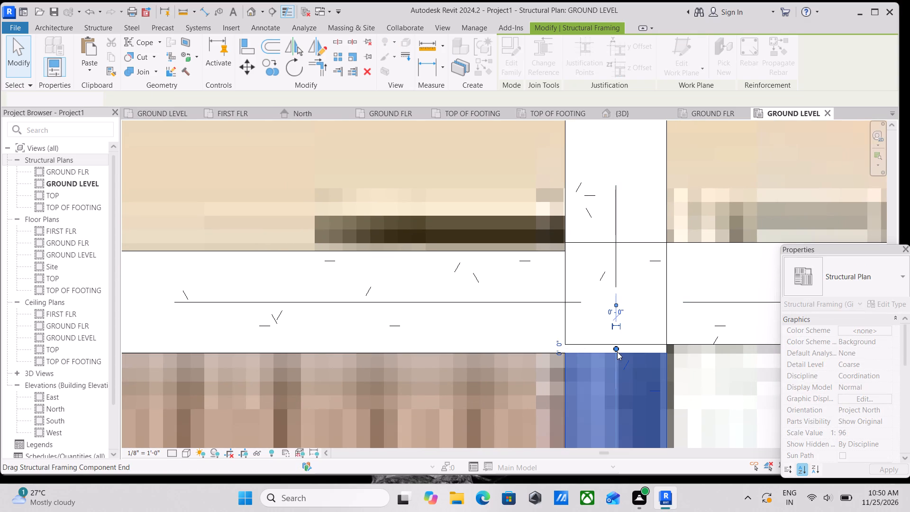
{"action": "key", "text": "Escape"}
{"action": "scroll", "coordinate": [618, 352], "scroll_direction": "down", "scroll_amount": 3}
{"action": "key", "text": "Escape"}
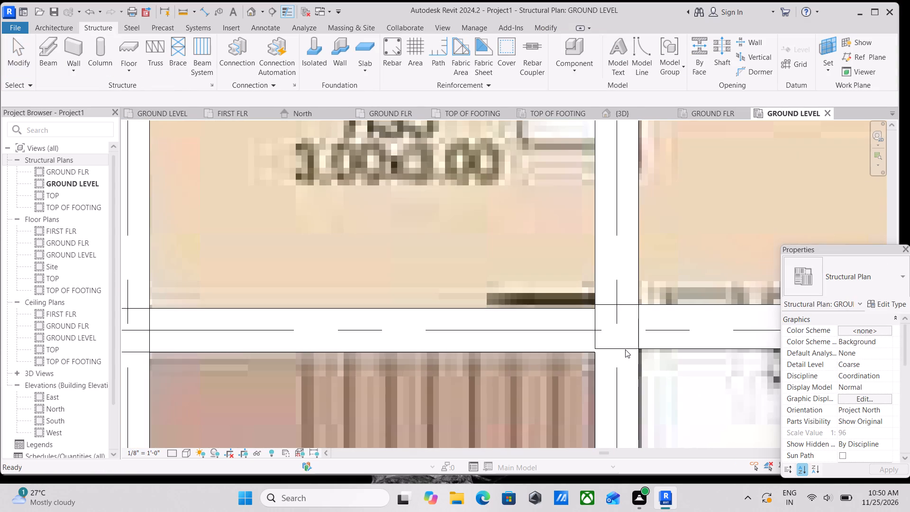
Look over the beam layout in the GROUND LEVEL structural plan, from grid A down to the two carport columns.
{"action": "scroll", "coordinate": [625, 349], "scroll_direction": "down", "scroll_amount": 7}
{"action": "middle_click_drag", "start_coordinate": [623, 346], "coordinate": [413, 293]}
{"action": "scroll", "coordinate": [418, 294], "scroll_direction": "down", "scroll_amount": 4}
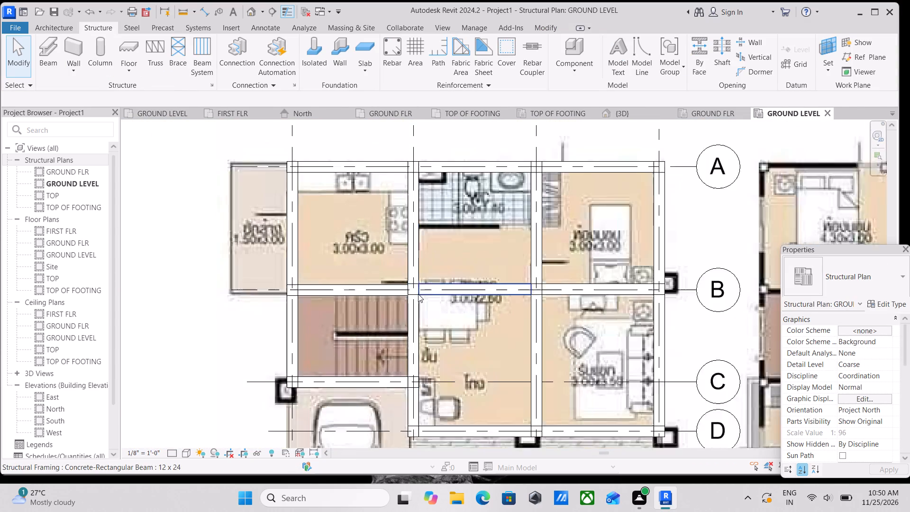
{"action": "scroll", "coordinate": [439, 312], "scroll_direction": "down", "scroll_amount": 1}
{"action": "middle_click_drag", "start_coordinate": [439, 313], "coordinate": [433, 292]}
{"action": "middle_click_drag", "start_coordinate": [433, 292], "coordinate": [445, 314]}
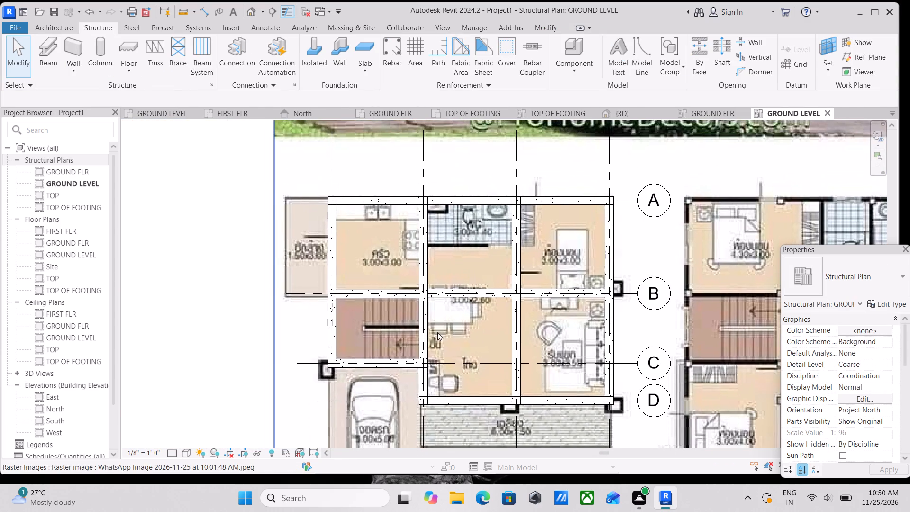
{"action": "middle_click_drag", "start_coordinate": [428, 349], "coordinate": [431, 256]}
{"action": "scroll", "coordinate": [288, 309], "scroll_direction": "up", "scroll_amount": 2}
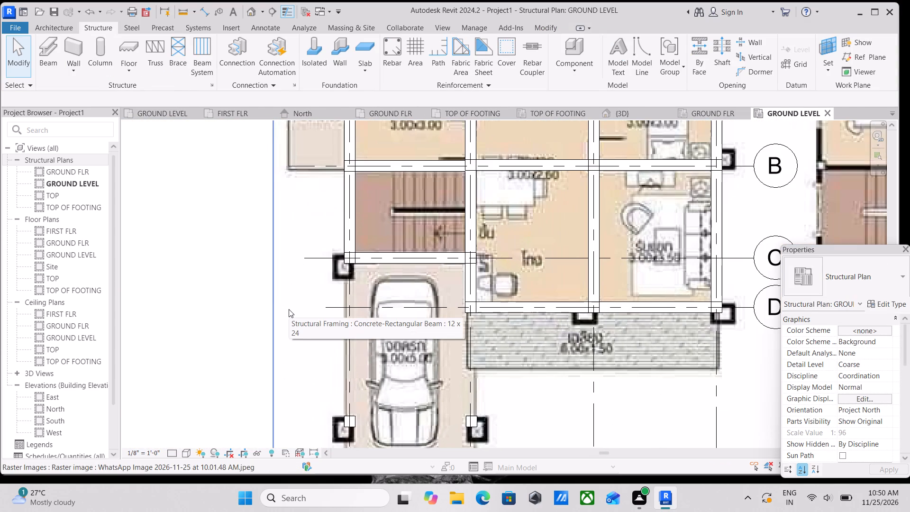
{"action": "scroll", "coordinate": [289, 309], "scroll_direction": "down", "scroll_amount": 1}
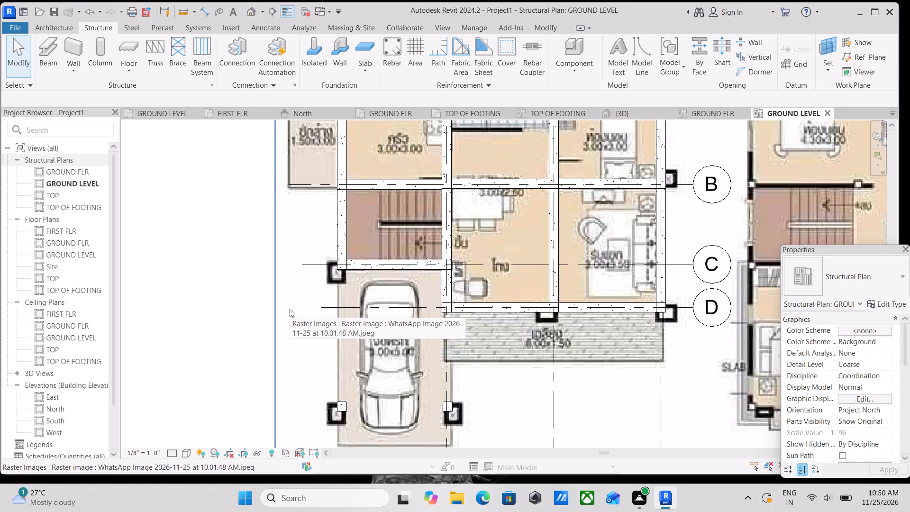
{"action": "scroll", "coordinate": [295, 311], "scroll_direction": "down", "scroll_amount": 3}
{"action": "middle_click_drag", "start_coordinate": [295, 311], "coordinate": [306, 340]}
{"action": "scroll", "coordinate": [306, 340], "scroll_direction": "up", "scroll_amount": 2}
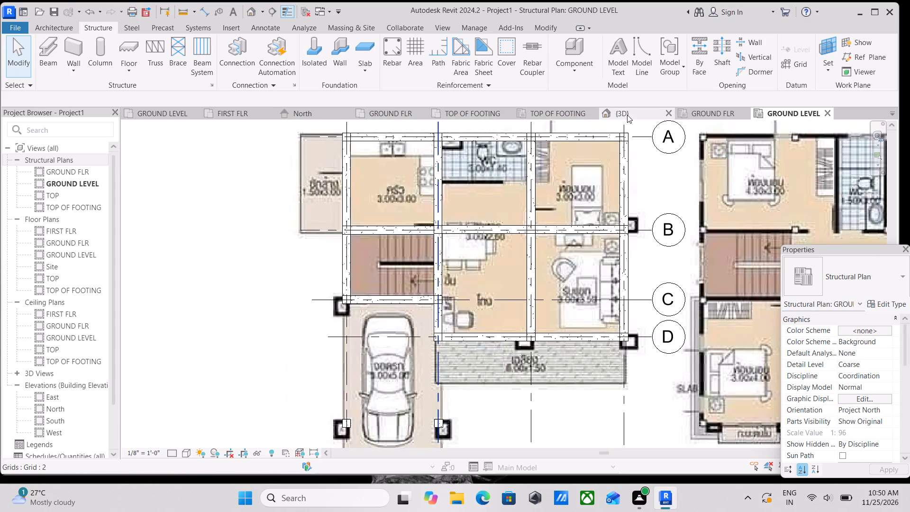
Examine the footings, columns and ground beams in the 3D view from a front-right isometric angle.
{"action": "left_click", "coordinate": [627, 115]}
{"action": "scroll", "coordinate": [516, 322], "scroll_direction": "down", "scroll_amount": 3}
{"action": "middle_click_drag", "start_coordinate": [510, 318], "coordinate": [422, 228]}
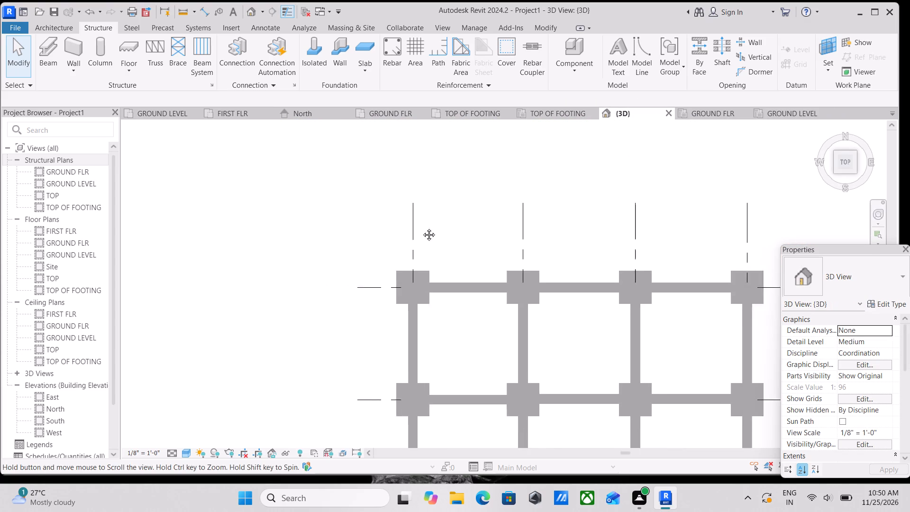
{"action": "middle_click_drag", "start_coordinate": [422, 228], "coordinate": [390, 189]}
{"action": "left_click", "coordinate": [856, 173]}
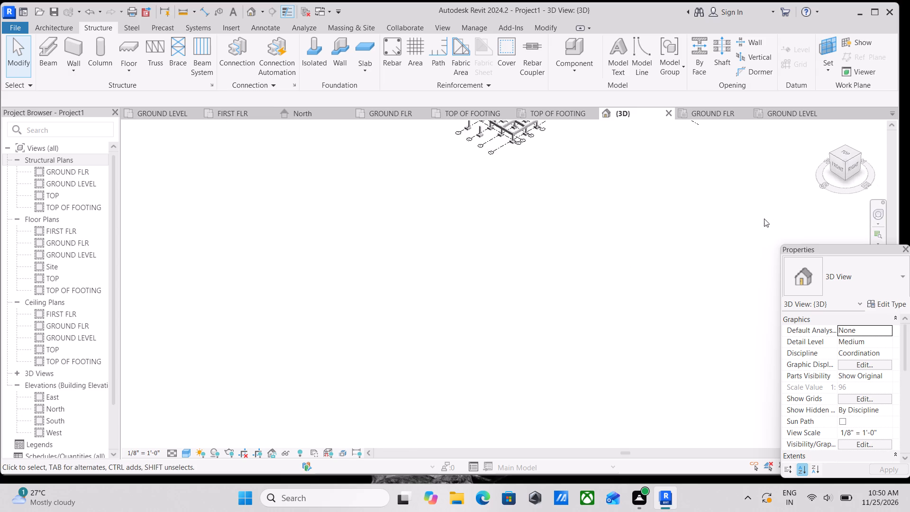
{"action": "scroll", "coordinate": [428, 352], "scroll_direction": "up", "scroll_amount": 3}
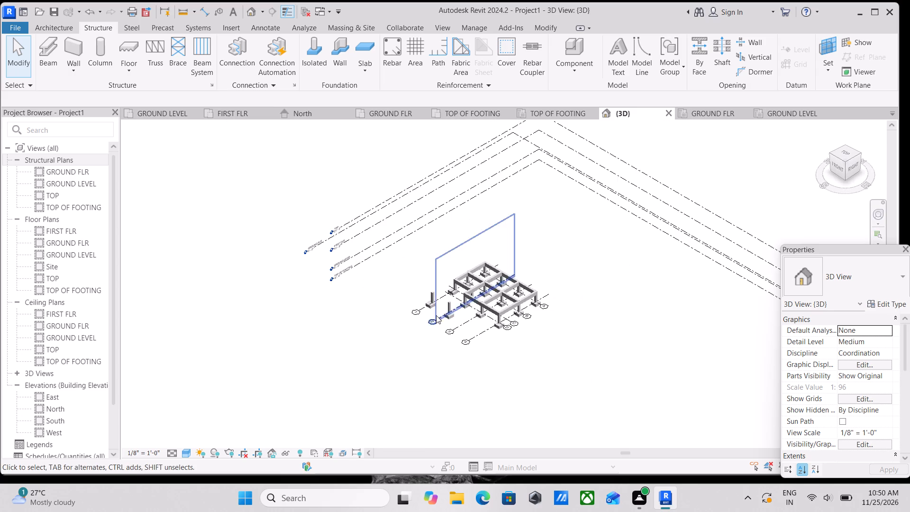
{"action": "scroll", "coordinate": [439, 303], "scroll_direction": "up", "scroll_amount": 6}
{"action": "scroll", "coordinate": [439, 303], "scroll_direction": "down", "scroll_amount": 1}
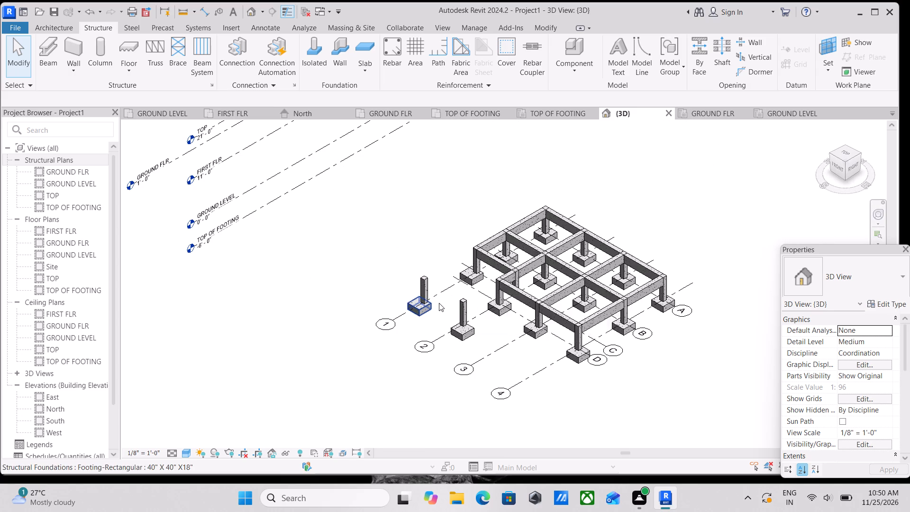
{"action": "scroll", "coordinate": [439, 303], "scroll_direction": "down", "scroll_amount": 1}
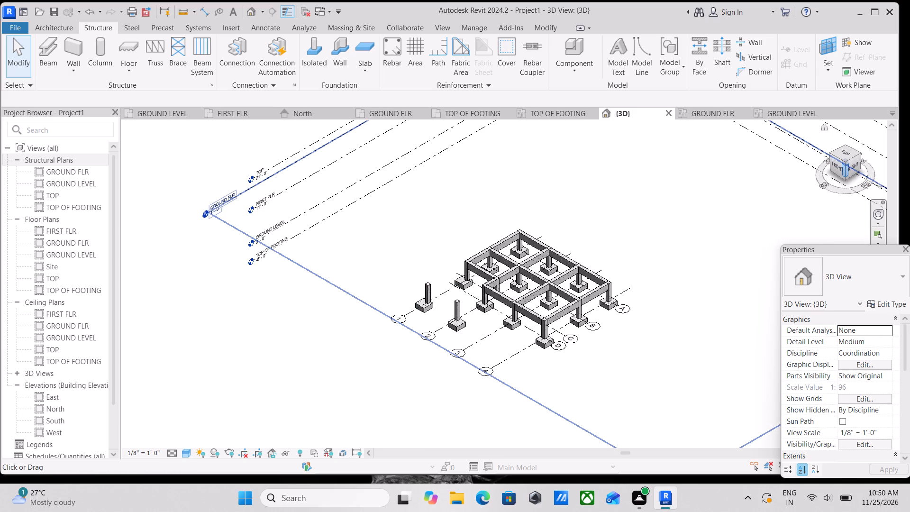
Inspect the frame in the 3D view's front orientation, comparing the beams and columns with the level lines.
{"action": "left_click", "coordinate": [841, 169]}
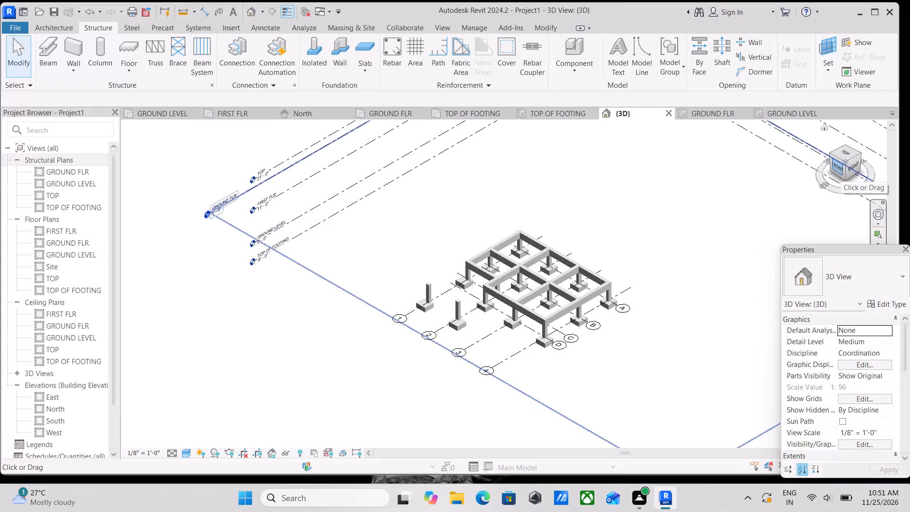
{"action": "left_click", "coordinate": [841, 169]}
{"action": "scroll", "coordinate": [569, 310], "scroll_direction": "up", "scroll_amount": 2}
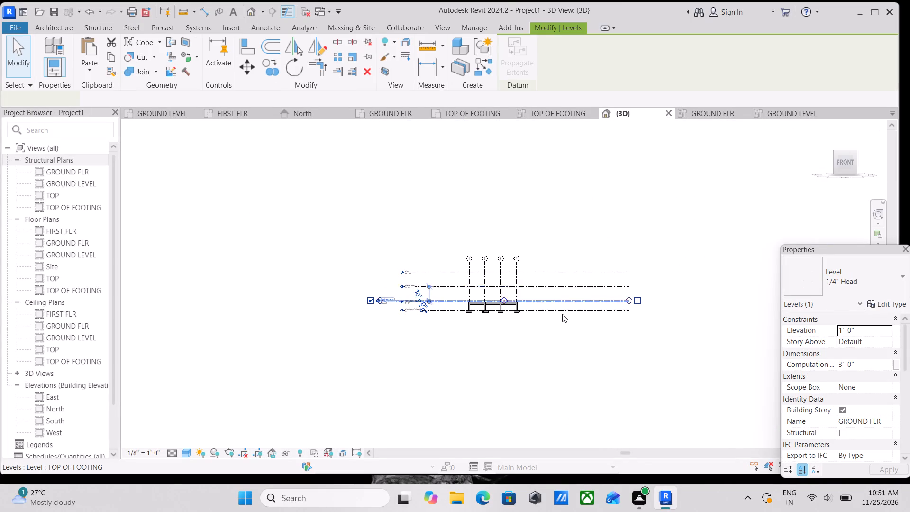
{"action": "scroll", "coordinate": [562, 314], "scroll_direction": "up", "scroll_amount": 3}
{"action": "key", "text": "Escape"}
{"action": "scroll", "coordinate": [493, 299], "scroll_direction": "up", "scroll_amount": 4}
{"action": "key", "text": "Escape"}
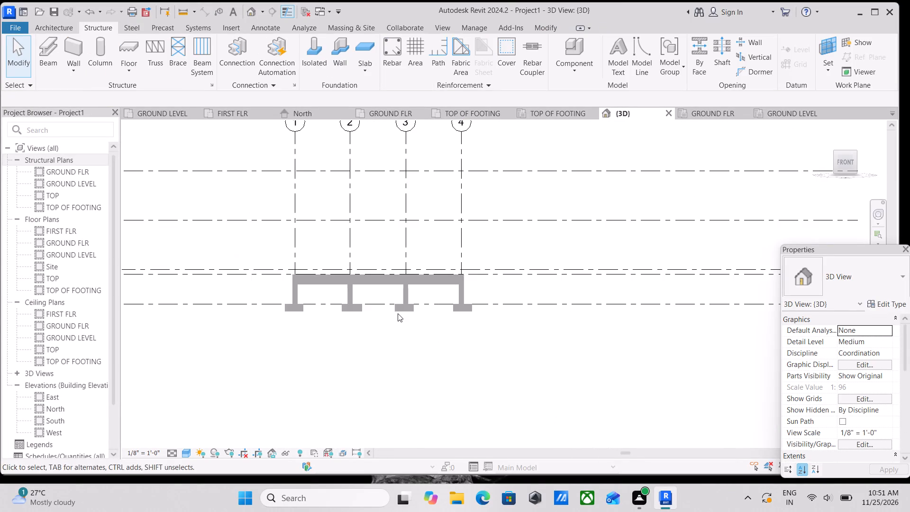
{"action": "middle_click_drag", "start_coordinate": [397, 313], "coordinate": [547, 389]}
{"action": "scroll", "coordinate": [444, 346], "scroll_direction": "up", "scroll_amount": 2}
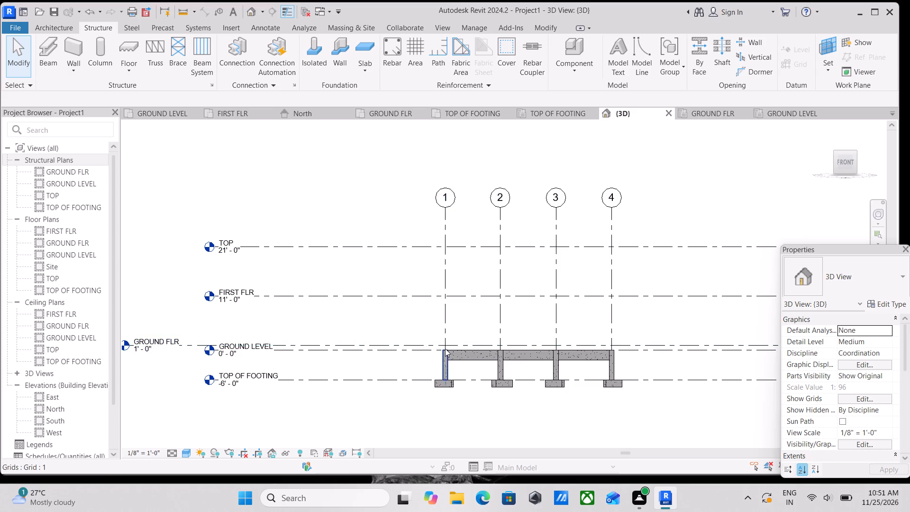
{"action": "scroll", "coordinate": [445, 348], "scroll_direction": "up", "scroll_amount": 5}
{"action": "scroll", "coordinate": [446, 363], "scroll_direction": "down", "scroll_amount": 3}
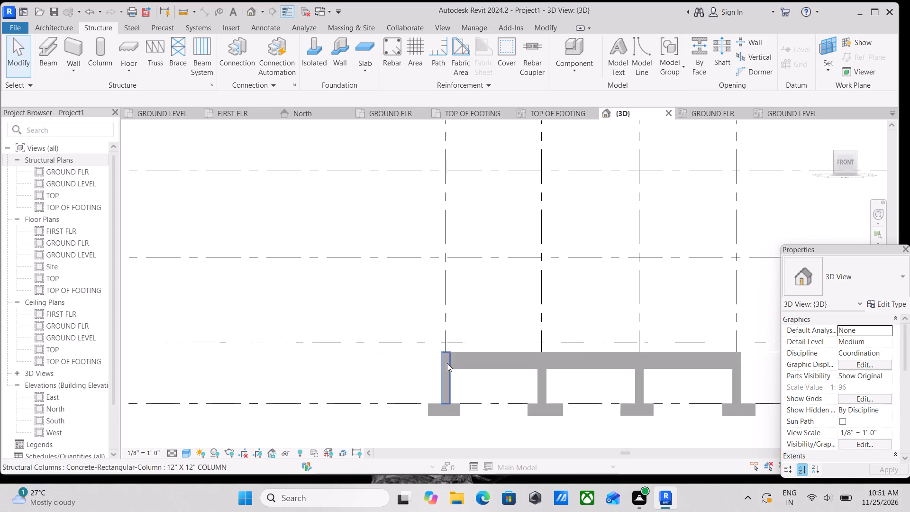
{"action": "scroll", "coordinate": [447, 363], "scroll_direction": "down", "scroll_amount": 2}
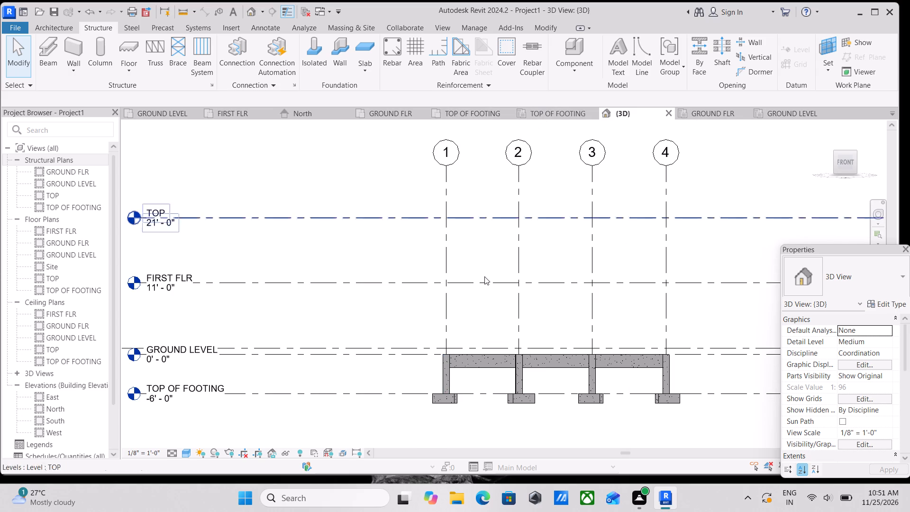
{"action": "scroll", "coordinate": [436, 320], "scroll_direction": "down", "scroll_amount": 2}
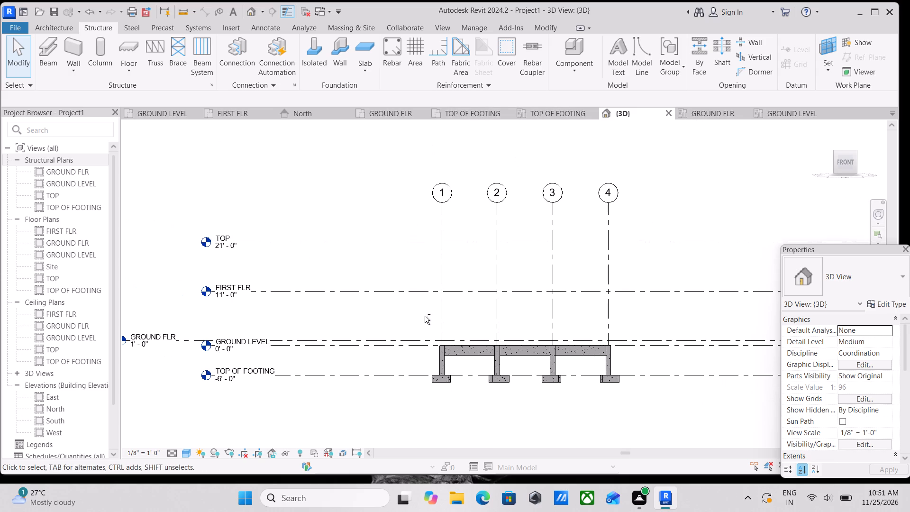
Examine the beam grid and the two freestanding carport columns in 3D from an angled view above the right side.
{"action": "middle_click_drag", "start_coordinate": [425, 316], "coordinate": [404, 399], "text": "shift"}
{"action": "middle_click_drag", "start_coordinate": [510, 394], "coordinate": [489, 407], "text": "shift"}
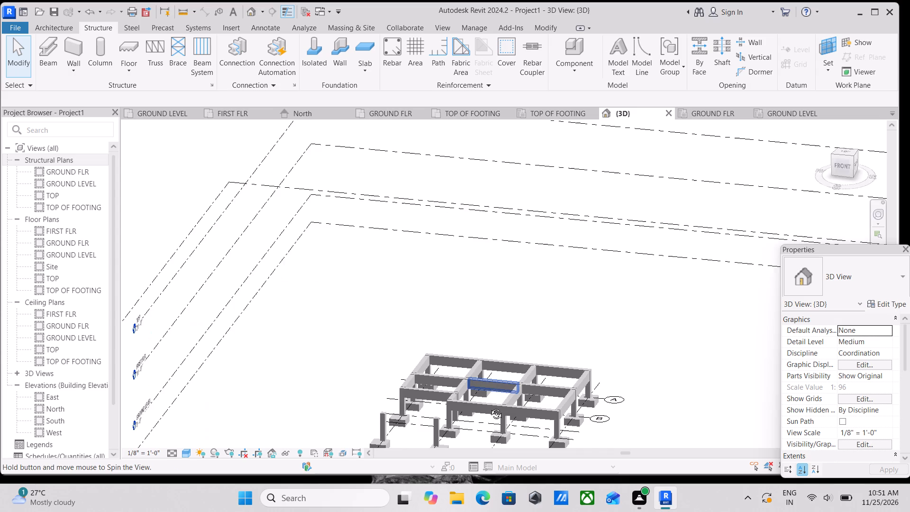
{"action": "middle_click_drag", "start_coordinate": [489, 407], "coordinate": [414, 412], "text": "shift"}
{"action": "scroll", "coordinate": [412, 408], "scroll_direction": "up", "scroll_amount": 2}
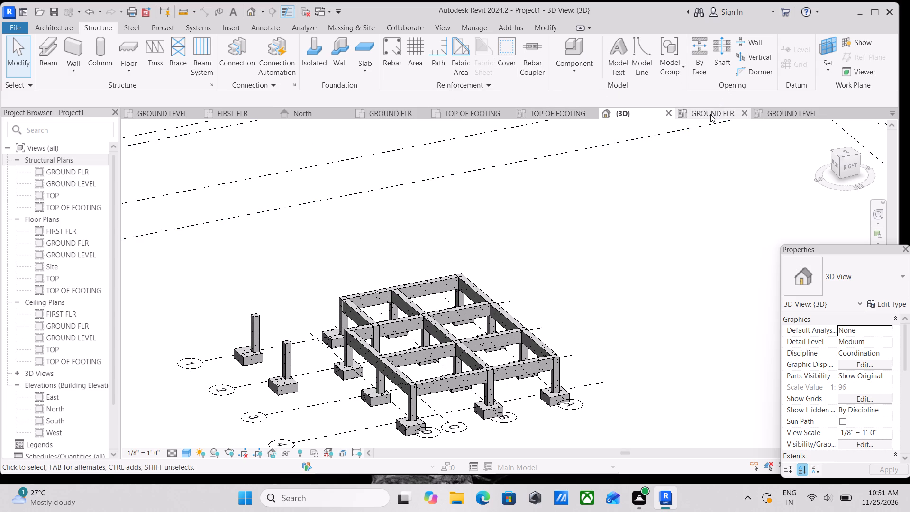
{"action": "scroll", "coordinate": [308, 312], "scroll_direction": "up", "scroll_amount": 2}
{"action": "scroll", "coordinate": [344, 295], "scroll_direction": "down", "scroll_amount": 3}
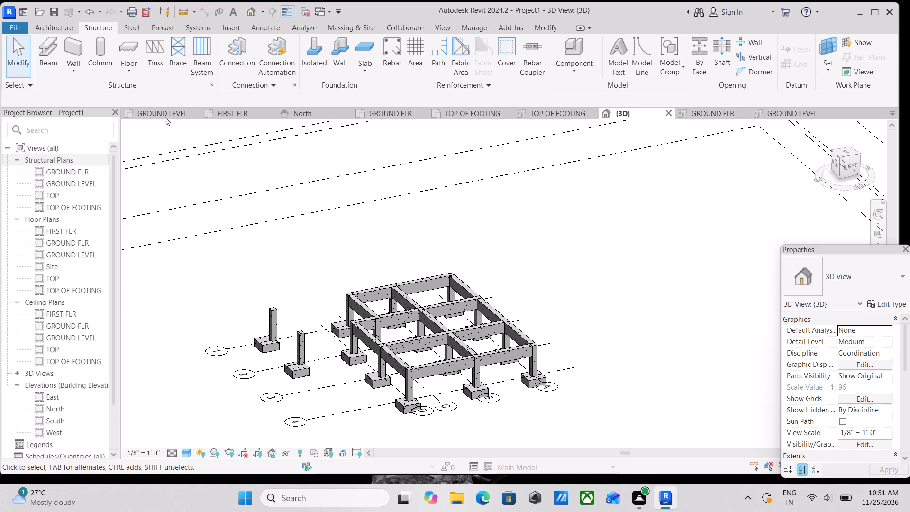
{"action": "scroll", "coordinate": [642, 267], "scroll_direction": "down", "scroll_amount": 2}
{"action": "scroll", "coordinate": [581, 277], "scroll_direction": "down", "scroll_amount": 1}
{"action": "middle_click_drag", "start_coordinate": [579, 277], "coordinate": [560, 249]}
{"action": "scroll", "coordinate": [560, 249], "scroll_direction": "up", "scroll_amount": 3}
{"action": "scroll", "coordinate": [337, 271], "scroll_direction": "up", "scroll_amount": 4}
{"action": "scroll", "coordinate": [246, 283], "scroll_direction": "up", "scroll_amount": 1}
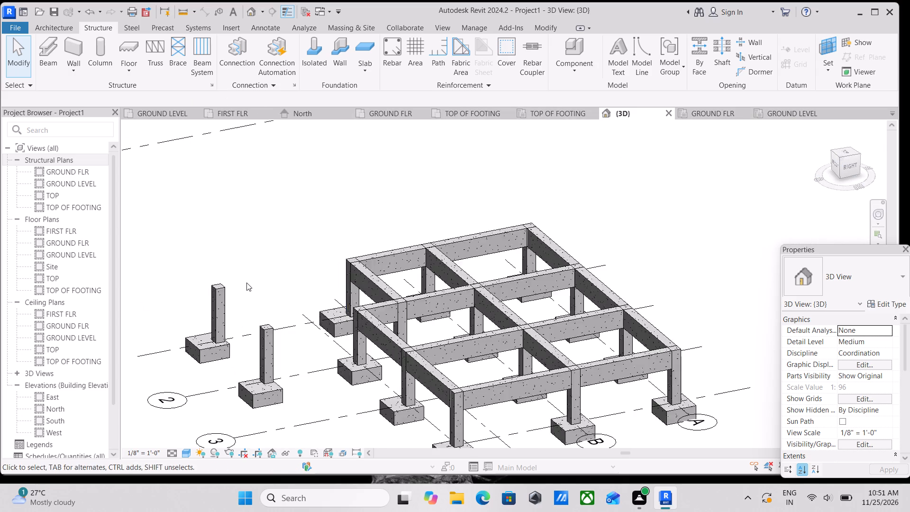
{"action": "scroll", "coordinate": [246, 283], "scroll_direction": "up", "scroll_amount": 2}
{"action": "scroll", "coordinate": [246, 283], "scroll_direction": "down", "scroll_amount": 5}
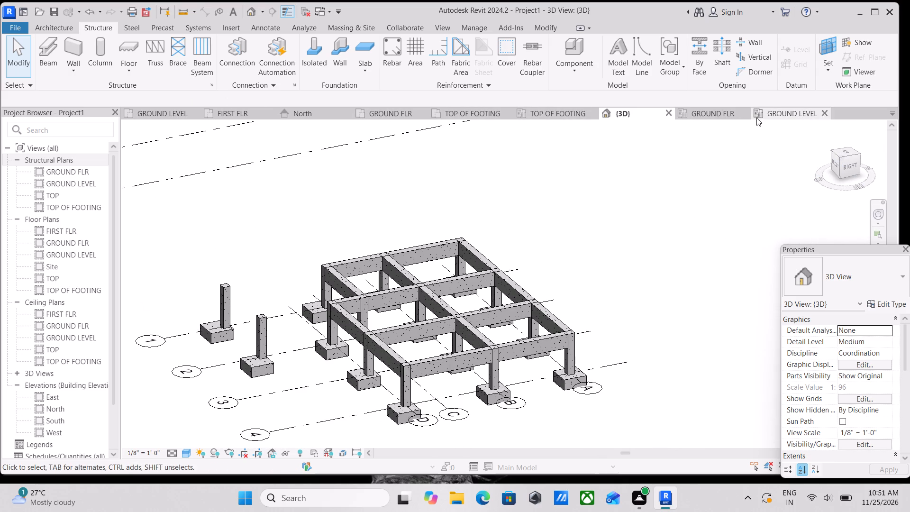
In the GROUND LEVEL structural plan, place a 12 x 24 beam along grid 1 from the lower carport column up to column C-1's lower face.
{"action": "left_click", "coordinate": [766, 111]}
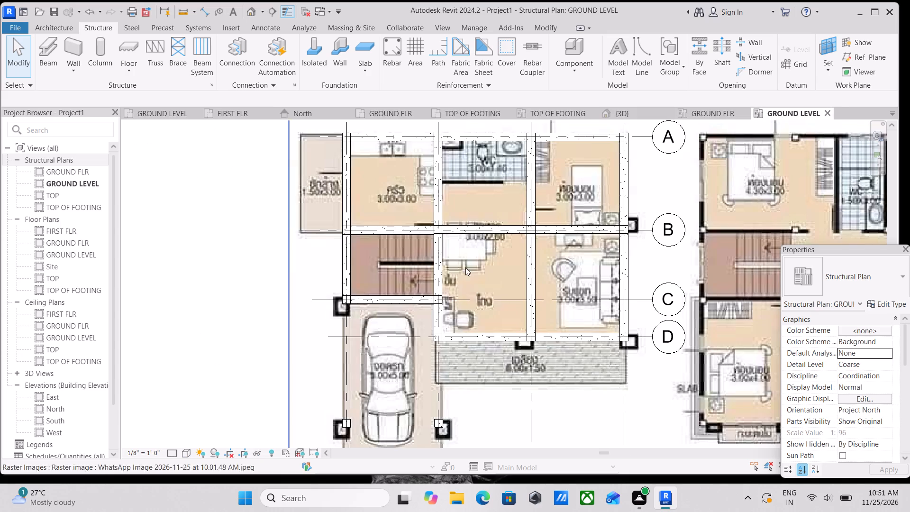
{"action": "middle_click_drag", "start_coordinate": [353, 297], "coordinate": [358, 247]}
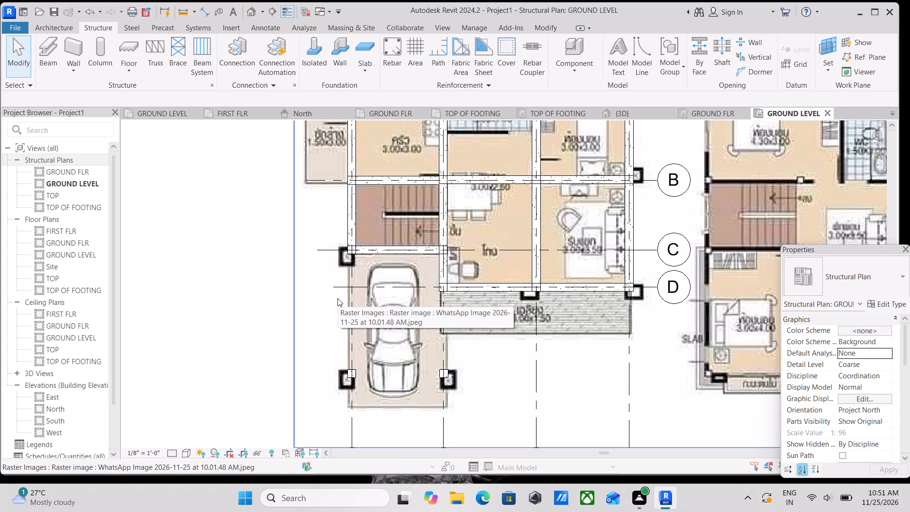
{"action": "type", "text": "BM"}
{"action": "scroll", "coordinate": [310, 322], "scroll_direction": "up", "scroll_amount": 1}
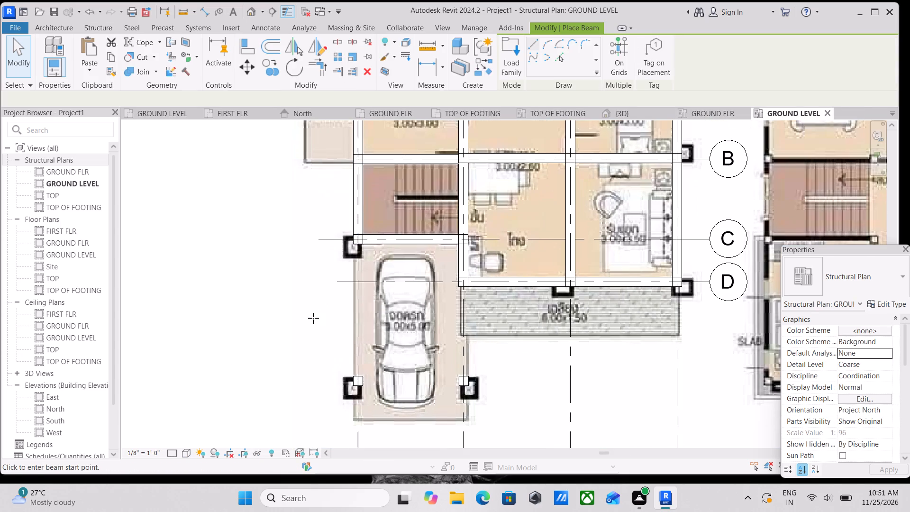
{"action": "scroll", "coordinate": [364, 417], "scroll_direction": "up", "scroll_amount": 2}
{"action": "scroll", "coordinate": [357, 359], "scroll_direction": "up", "scroll_amount": 4}
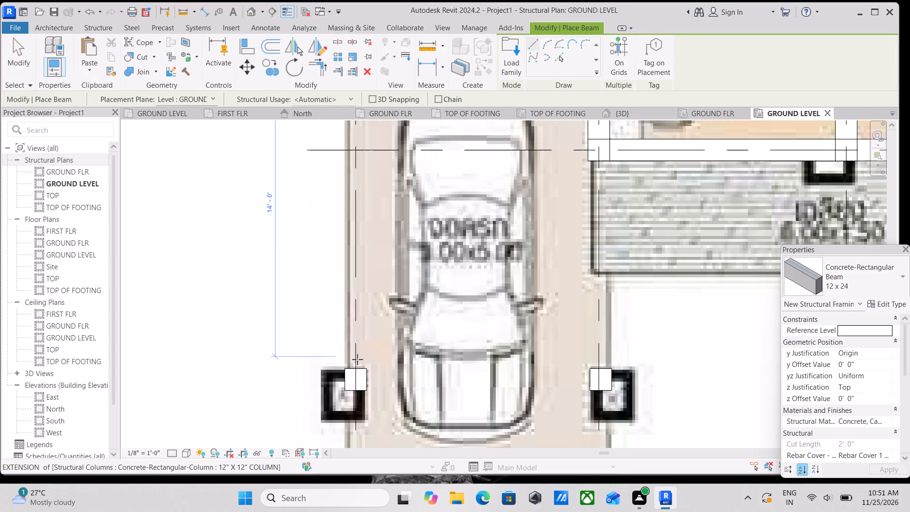
{"action": "left_click", "coordinate": [356, 372]}
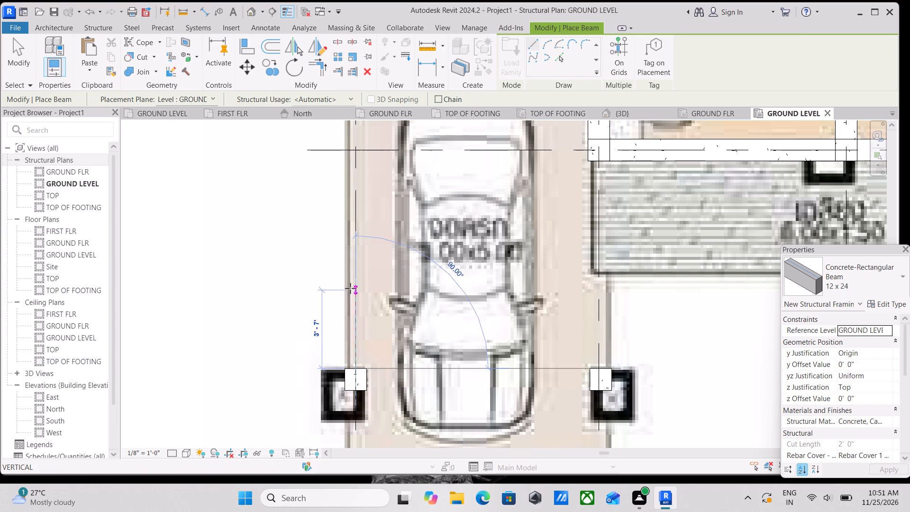
{"action": "middle_click_drag", "start_coordinate": [350, 288], "coordinate": [329, 431]}
{"action": "middle_click_drag", "start_coordinate": [330, 234], "coordinate": [334, 273]}
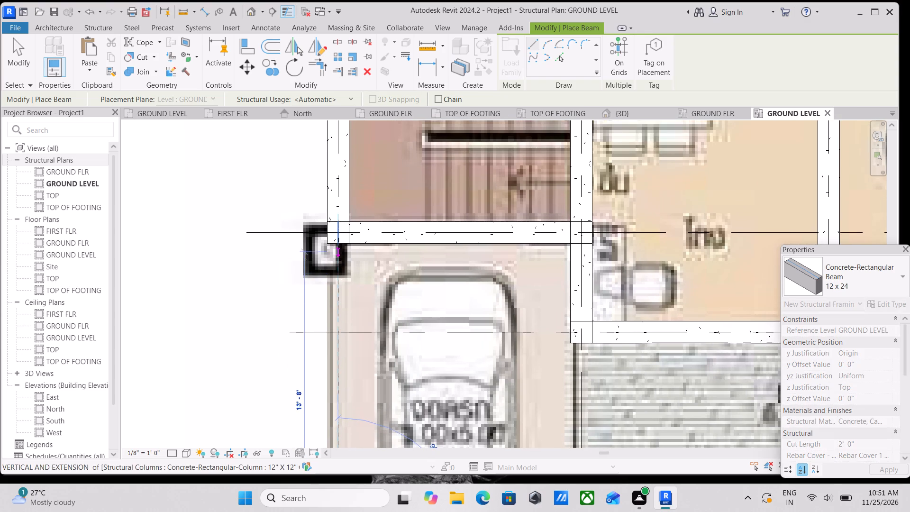
{"action": "scroll", "coordinate": [338, 243], "scroll_direction": "up", "scroll_amount": 1}
{"action": "left_click", "coordinate": [338, 243]}
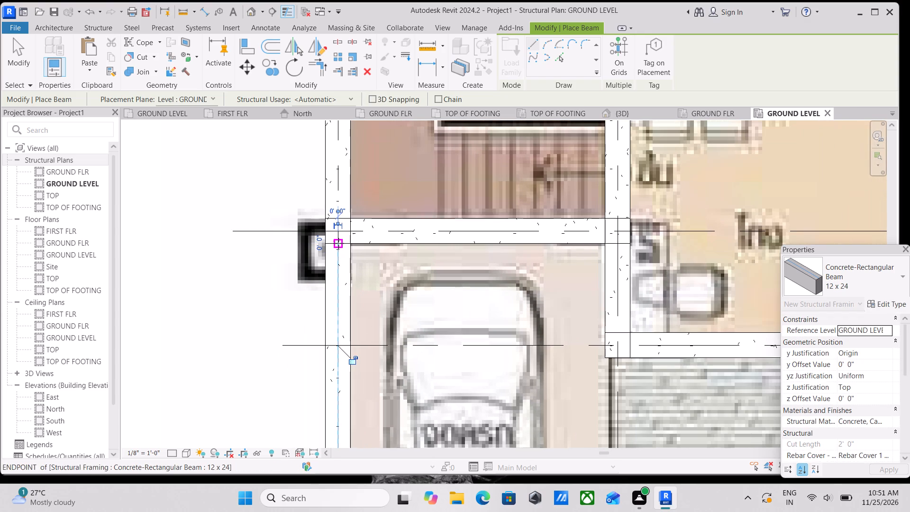
{"action": "key", "text": "Escape"}
Place a 12 x 24 beam along grid 2 from the lower face of column D-2 down to the lower carport column.
{"action": "middle_click_drag", "start_coordinate": [395, 257], "coordinate": [346, 177]}
{"action": "scroll", "coordinate": [388, 253], "scroll_direction": "down", "scroll_amount": 1}
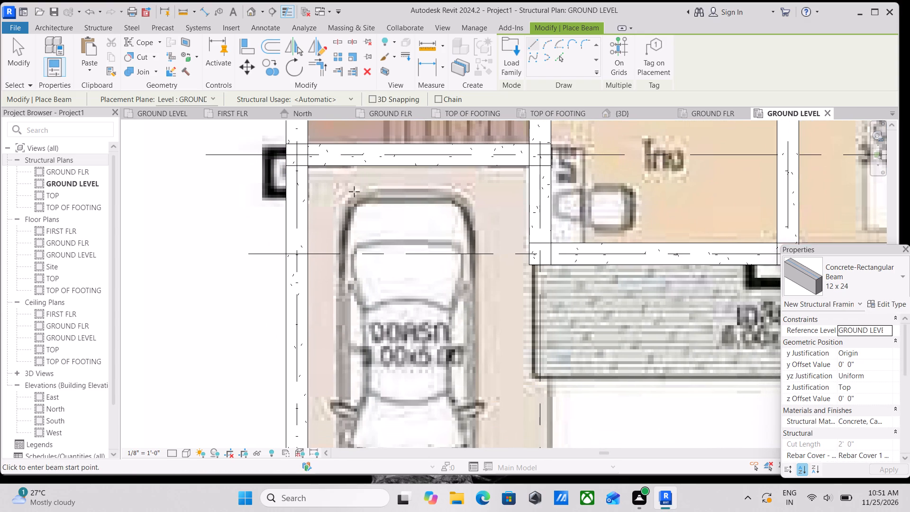
{"action": "scroll", "coordinate": [393, 255], "scroll_direction": "down", "scroll_amount": 2}
{"action": "middle_click_drag", "start_coordinate": [390, 253], "coordinate": [359, 173]}
{"action": "scroll", "coordinate": [453, 343], "scroll_direction": "up", "scroll_amount": 1}
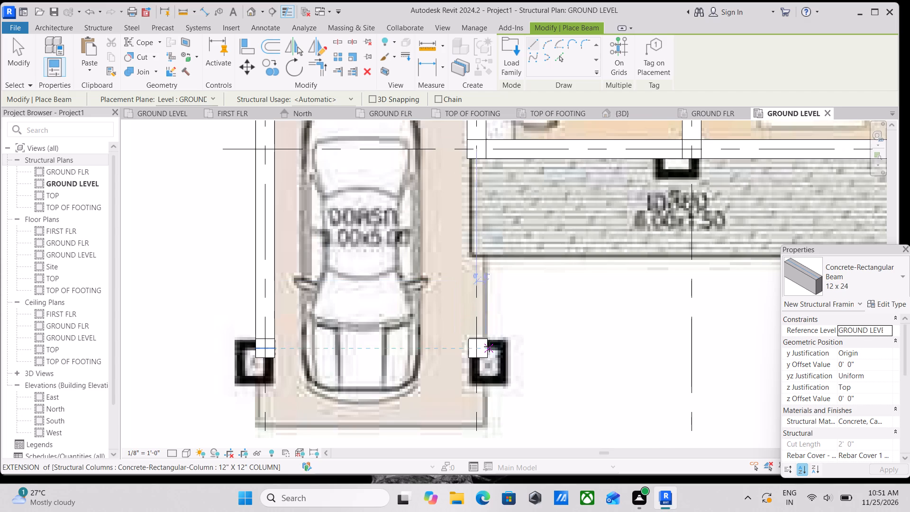
{"action": "scroll", "coordinate": [489, 347], "scroll_direction": "up", "scroll_amount": 3}
{"action": "scroll", "coordinate": [479, 265], "scroll_direction": "down", "scroll_amount": 1}
{"action": "middle_click_drag", "start_coordinate": [479, 265], "coordinate": [466, 390]}
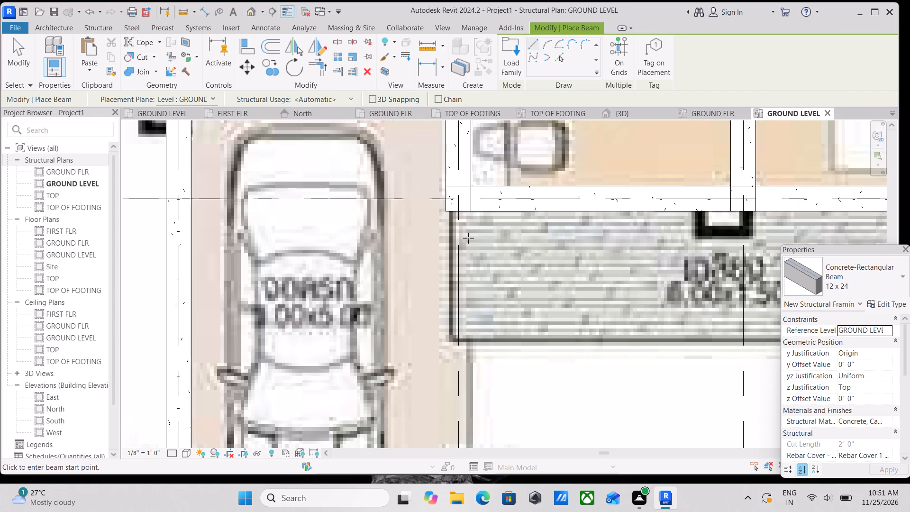
{"action": "middle_click_drag", "start_coordinate": [475, 223], "coordinate": [473, 280]}
{"action": "scroll", "coordinate": [464, 253], "scroll_direction": "up", "scroll_amount": 6}
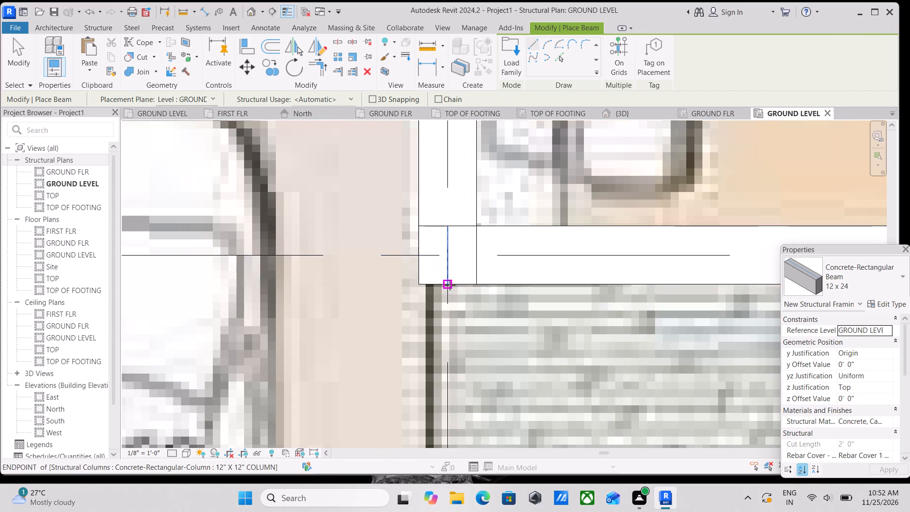
{"action": "left_click", "coordinate": [456, 284]}
{"action": "middle_click_drag", "start_coordinate": [454, 328], "coordinate": [442, 187]}
{"action": "scroll", "coordinate": [442, 188], "scroll_direction": "down", "scroll_amount": 1}
{"action": "middle_click_drag", "start_coordinate": [428, 359], "coordinate": [447, 202]}
{"action": "middle_click_drag", "start_coordinate": [445, 340], "coordinate": [469, 217]}
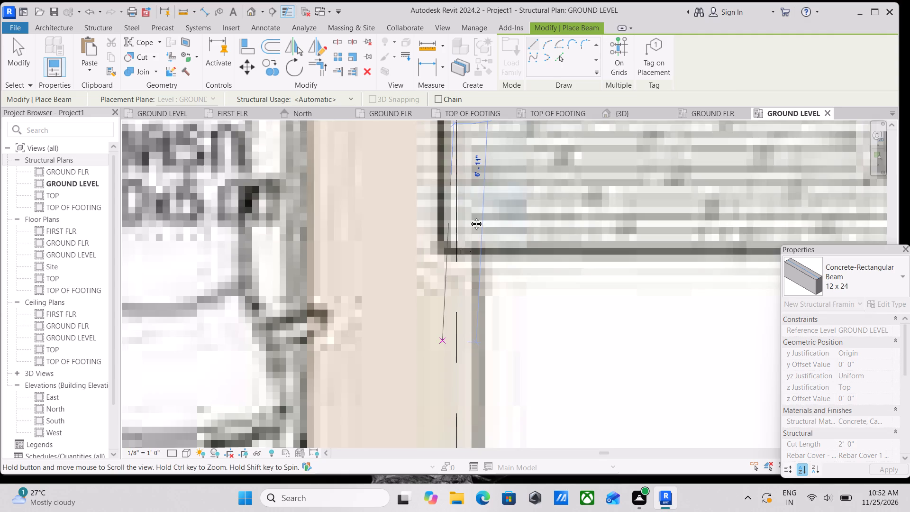
{"action": "middle_click_drag", "start_coordinate": [469, 217], "coordinate": [479, 201]}
{"action": "left_click", "coordinate": [494, 331]}
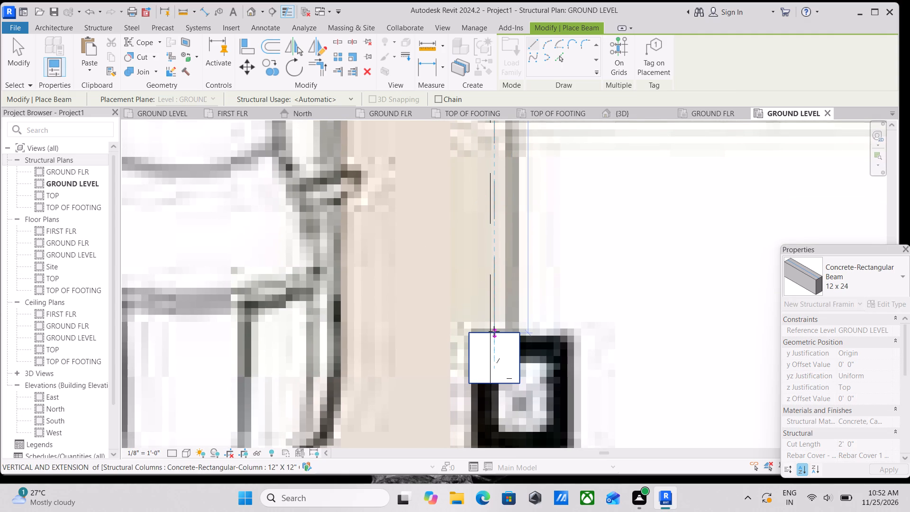
{"action": "scroll", "coordinate": [494, 331], "scroll_direction": "down", "scroll_amount": 2}
{"action": "middle_click_drag", "start_coordinate": [494, 331], "coordinate": [494, 446]}
{"action": "middle_click_drag", "start_coordinate": [507, 227], "coordinate": [504, 246]}
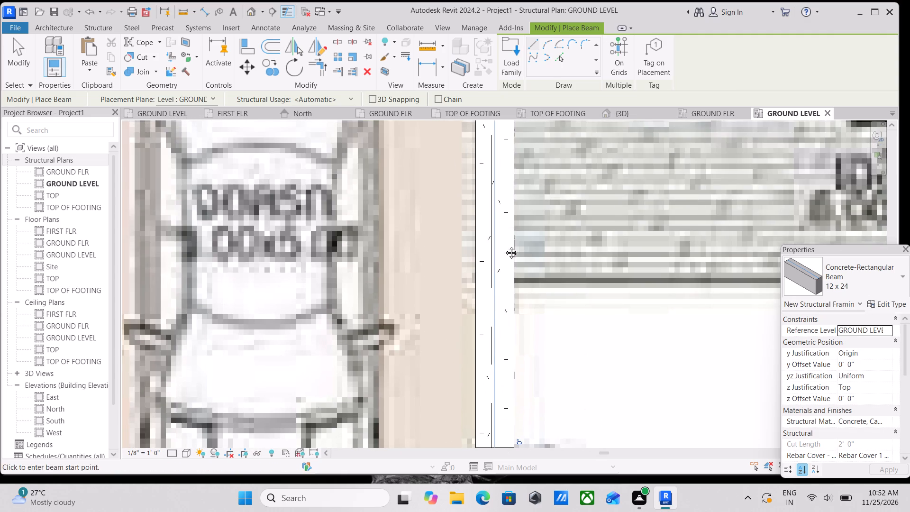
{"action": "middle_click_drag", "start_coordinate": [504, 246], "coordinate": [481, 419]}
{"action": "scroll", "coordinate": [482, 318], "scroll_direction": "down", "scroll_amount": 6}
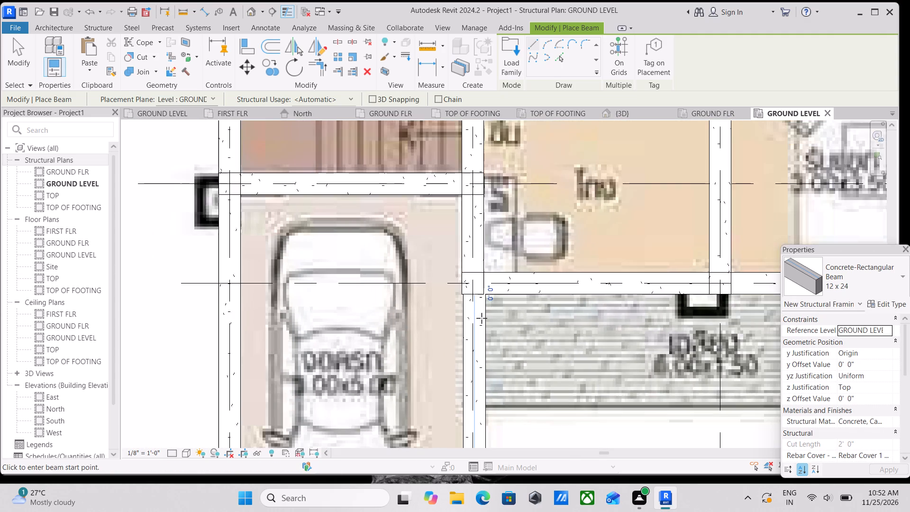
{"action": "scroll", "coordinate": [482, 318], "scroll_direction": "down", "scroll_amount": 5}
{"action": "middle_click_drag", "start_coordinate": [482, 318], "coordinate": [481, 215]}
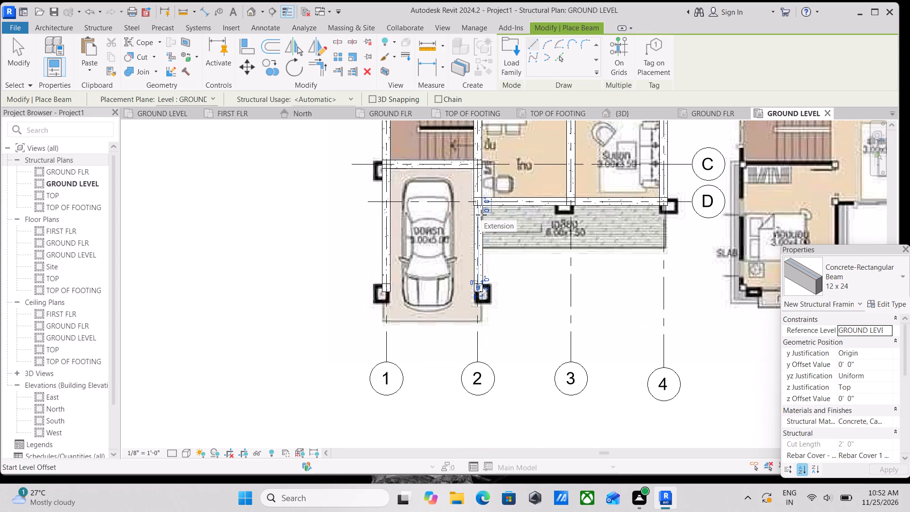
{"action": "key", "text": "Escape"}
{"action": "key", "text": "Escape"}
Inspect the frame in the 3D view's front orientation, comparing the ground beams and columns with the level lines.
{"action": "scroll", "coordinate": [285, 184], "scroll_direction": "down", "scroll_amount": 2}
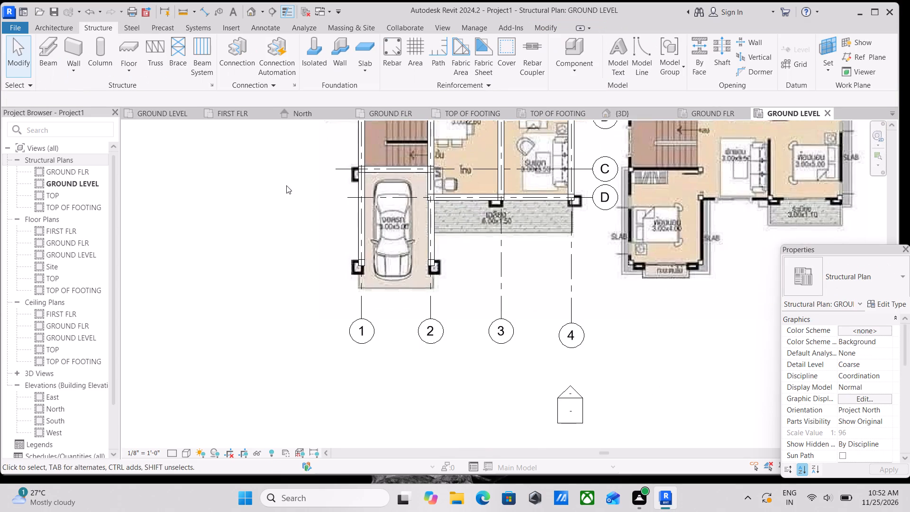
{"action": "middle_click_drag", "start_coordinate": [286, 185], "coordinate": [291, 223]}
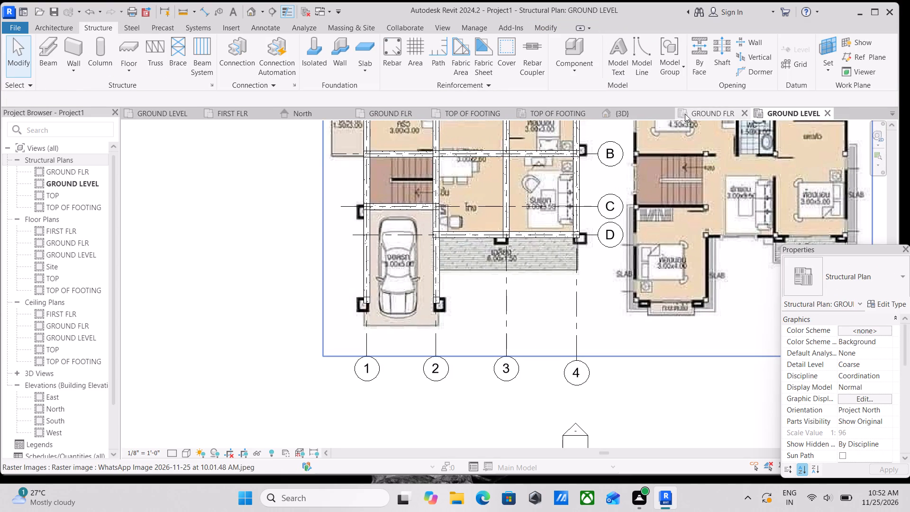
{"action": "scroll", "coordinate": [446, 177], "scroll_direction": "down", "scroll_amount": 4}
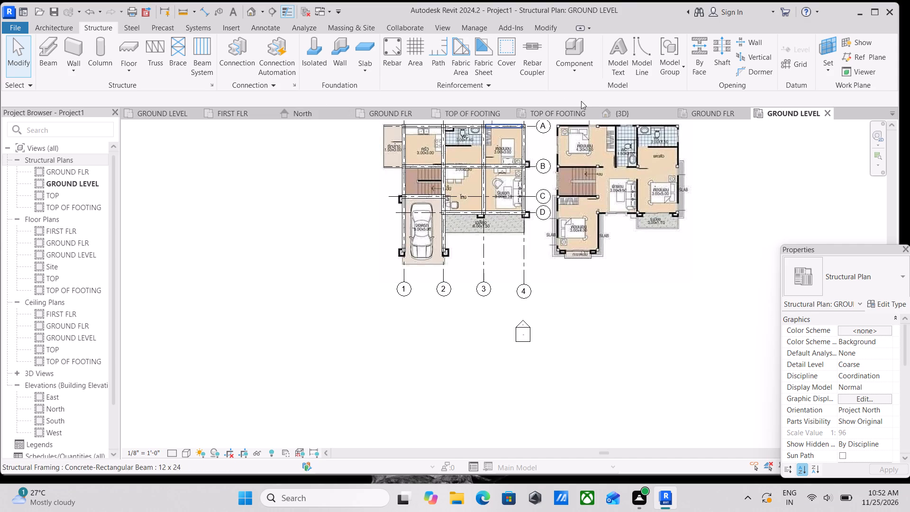
{"action": "left_click", "coordinate": [619, 112]}
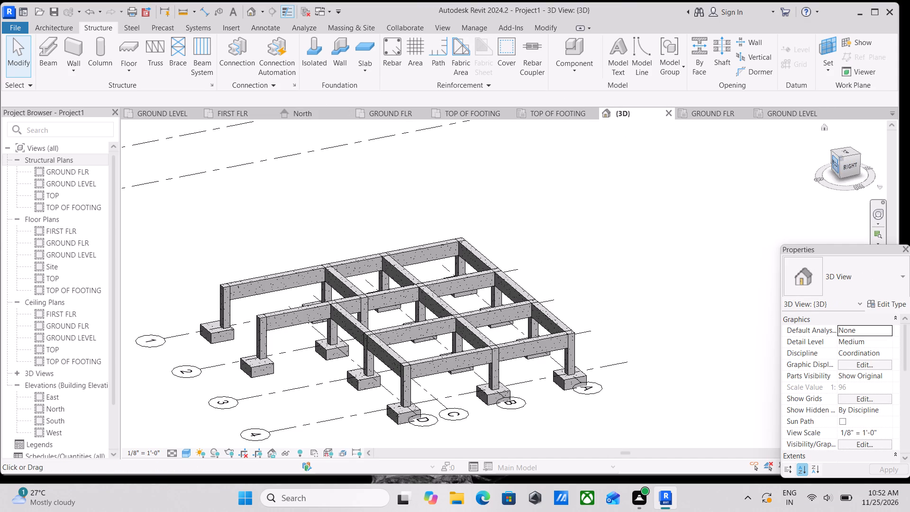
{"action": "left_click", "coordinate": [836, 161]}
{"action": "scroll", "coordinate": [445, 317], "scroll_direction": "up", "scroll_amount": 2}
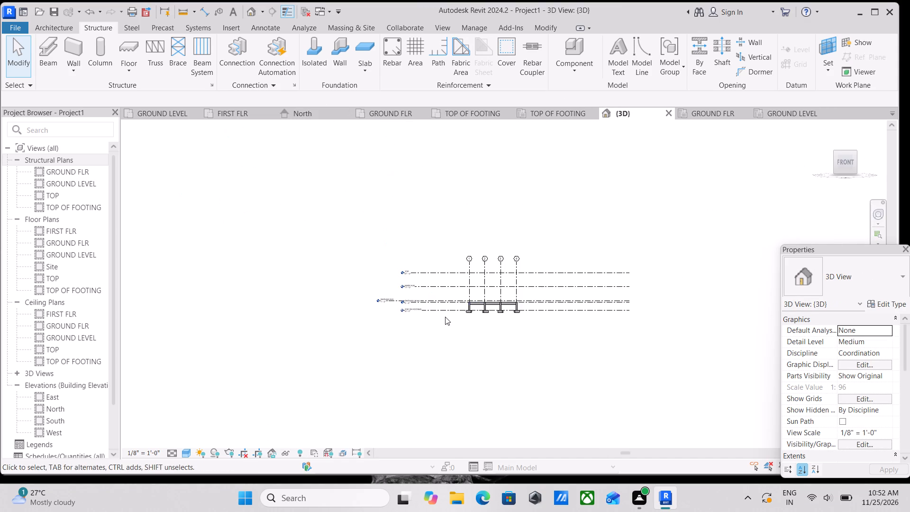
{"action": "scroll", "coordinate": [445, 317], "scroll_direction": "up", "scroll_amount": 6}
{"action": "scroll", "coordinate": [485, 296], "scroll_direction": "up", "scroll_amount": 4}
{"action": "middle_click_drag", "start_coordinate": [489, 290], "coordinate": [420, 281]}
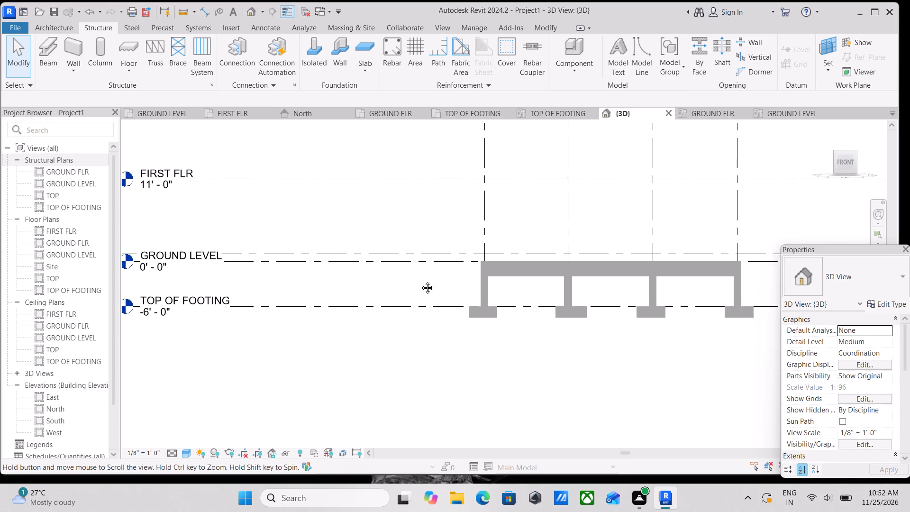
{"action": "middle_click_drag", "start_coordinate": [420, 281], "coordinate": [395, 279]}
{"action": "scroll", "coordinate": [365, 261], "scroll_direction": "up", "scroll_amount": 4}
{"action": "middle_click_drag", "start_coordinate": [412, 249], "coordinate": [357, 228]}
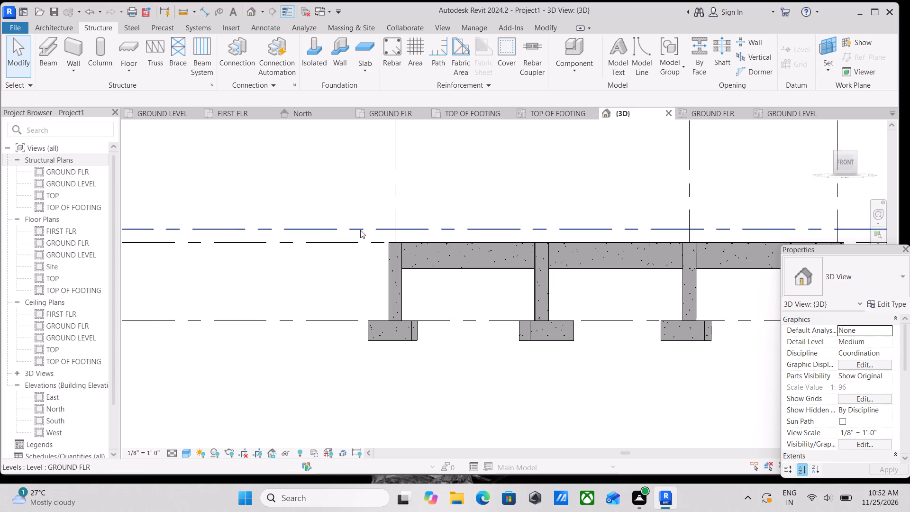
{"action": "scroll", "coordinate": [375, 233], "scroll_direction": "up", "scroll_amount": 2}
{"action": "scroll", "coordinate": [368, 236], "scroll_direction": "down", "scroll_amount": 3}
{"action": "scroll", "coordinate": [413, 236], "scroll_direction": "down", "scroll_amount": 3}
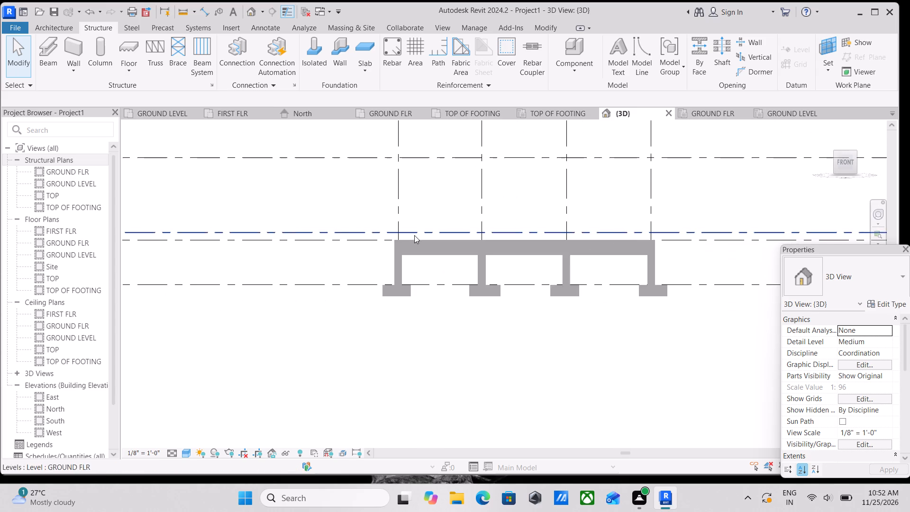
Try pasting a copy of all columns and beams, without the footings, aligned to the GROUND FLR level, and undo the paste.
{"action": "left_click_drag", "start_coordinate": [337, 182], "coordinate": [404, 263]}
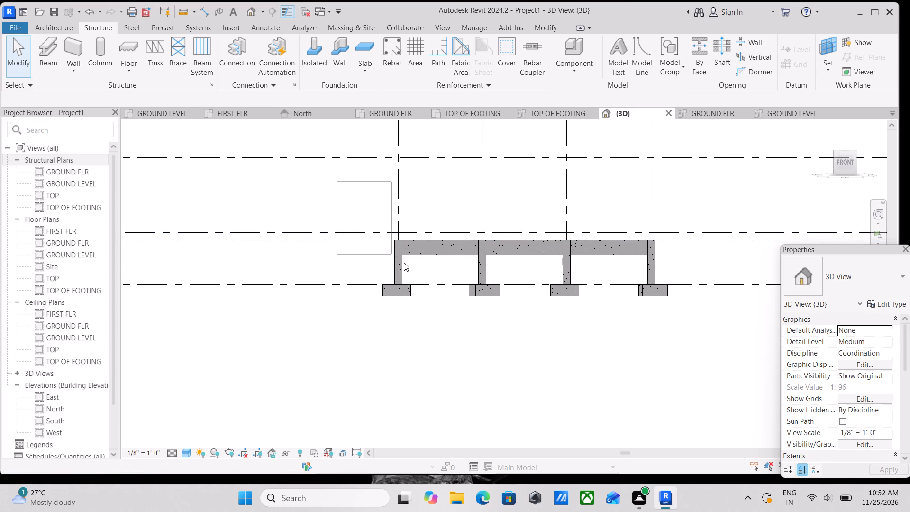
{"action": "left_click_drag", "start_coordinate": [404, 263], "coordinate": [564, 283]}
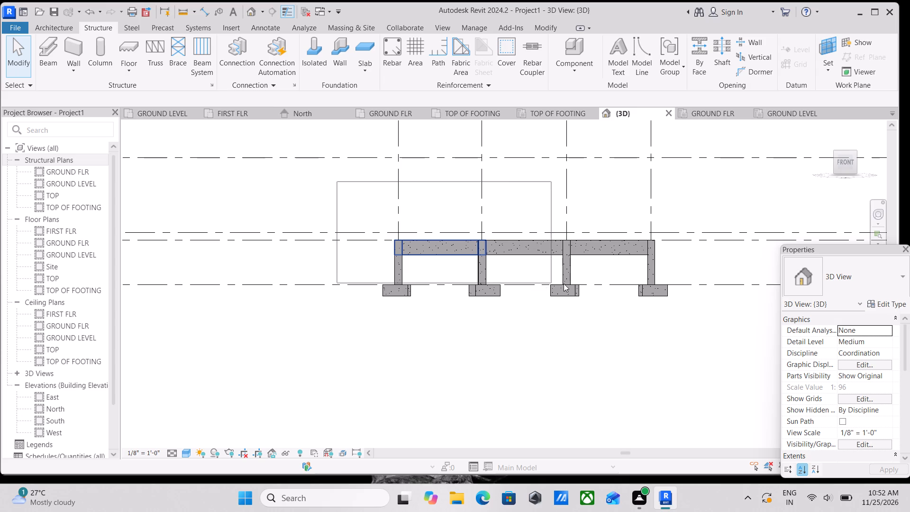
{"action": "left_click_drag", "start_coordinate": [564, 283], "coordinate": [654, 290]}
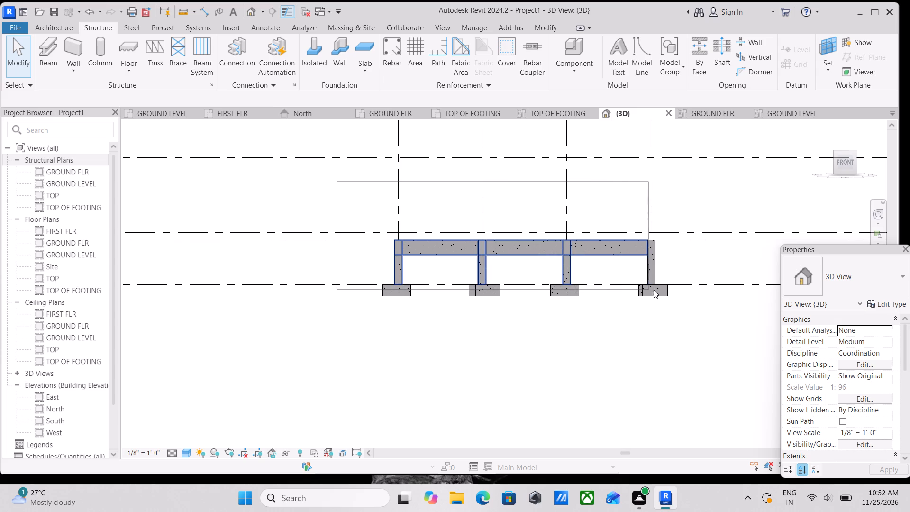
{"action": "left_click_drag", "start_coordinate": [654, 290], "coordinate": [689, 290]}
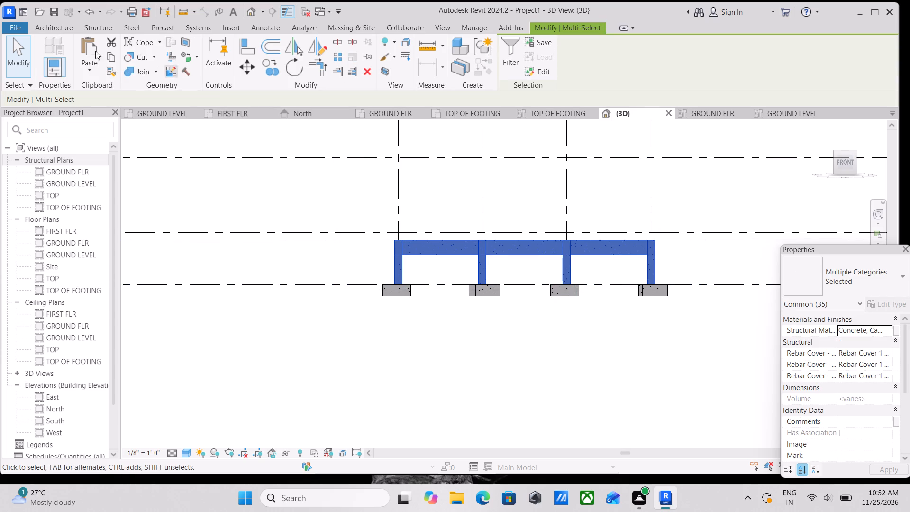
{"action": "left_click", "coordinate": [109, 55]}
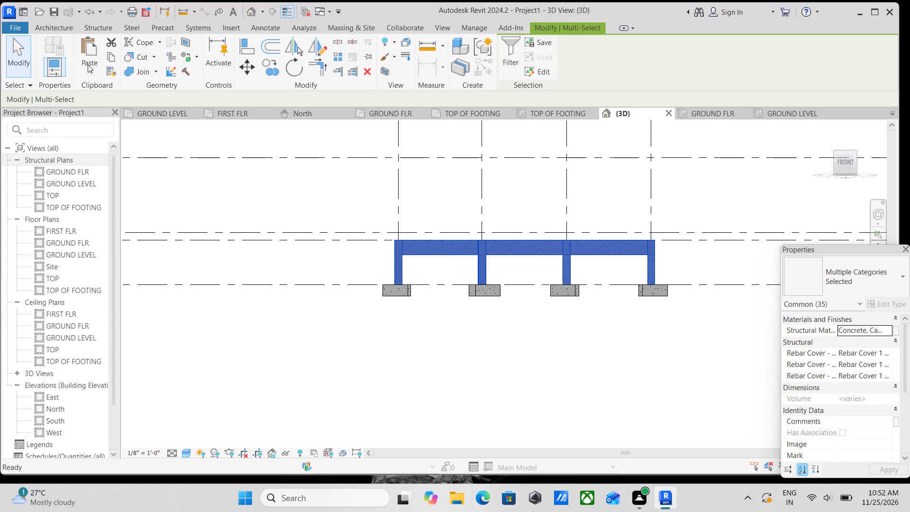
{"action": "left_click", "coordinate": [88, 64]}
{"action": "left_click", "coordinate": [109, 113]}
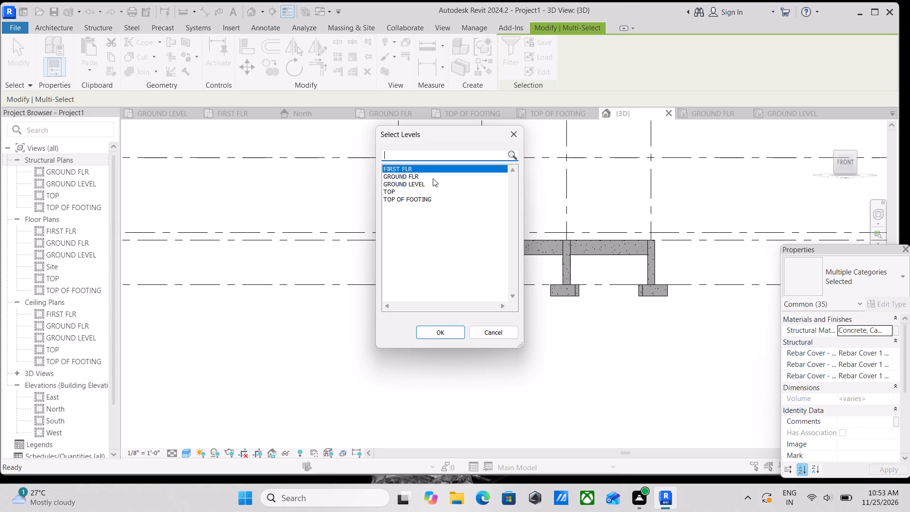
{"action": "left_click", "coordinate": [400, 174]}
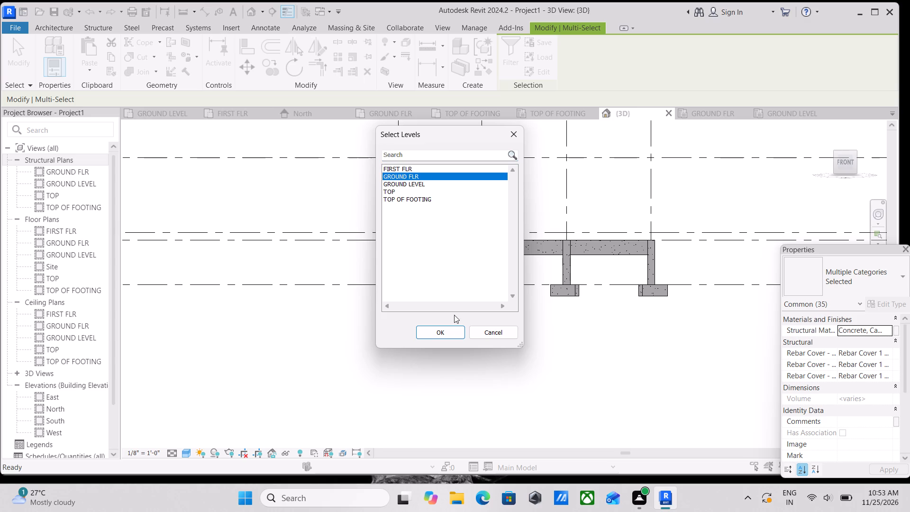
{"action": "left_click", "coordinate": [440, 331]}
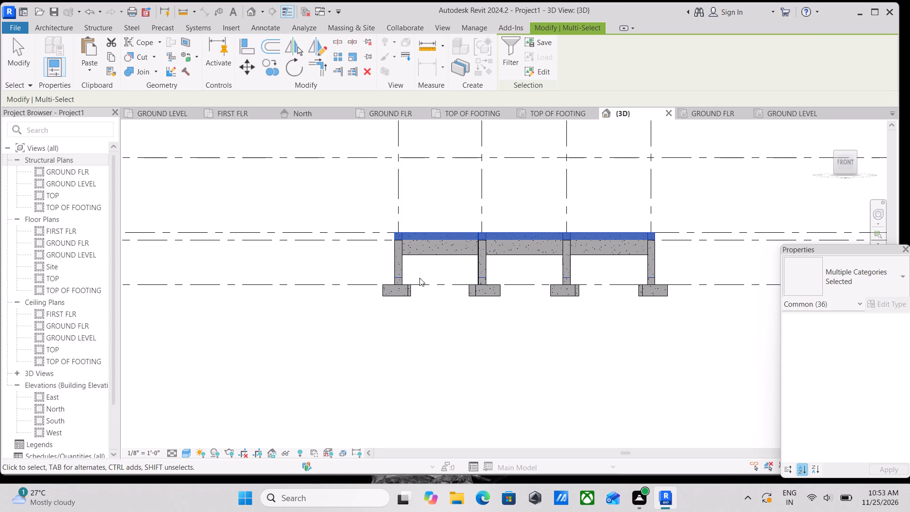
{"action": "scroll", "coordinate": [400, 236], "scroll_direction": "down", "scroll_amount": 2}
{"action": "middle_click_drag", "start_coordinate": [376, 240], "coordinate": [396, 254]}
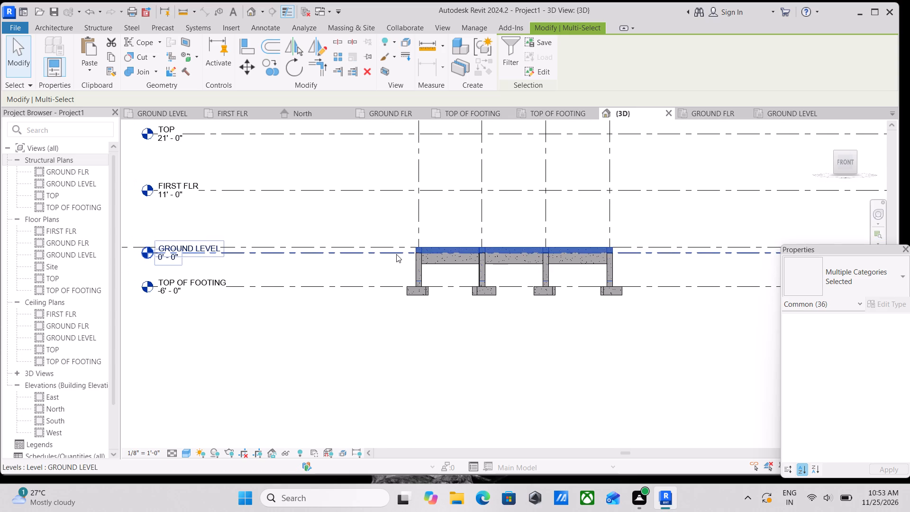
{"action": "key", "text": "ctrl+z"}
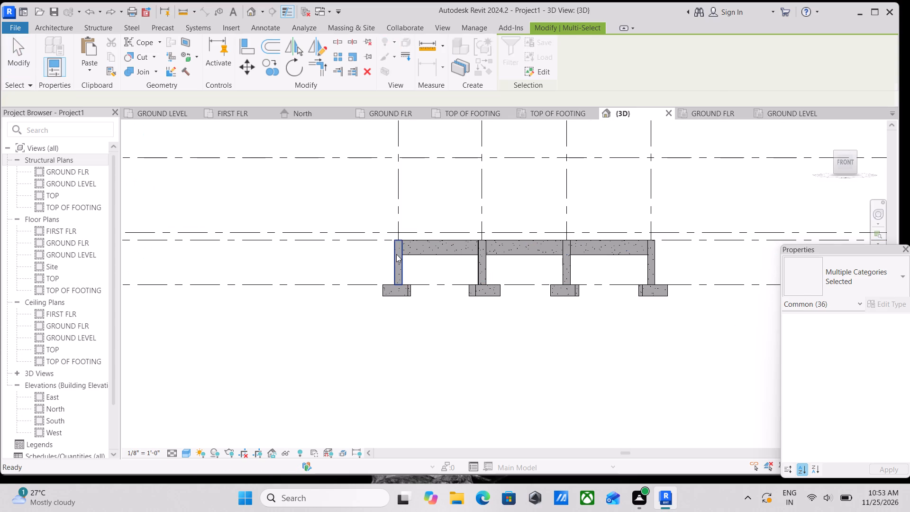
Copy all columns and ground beams, without the footings, and paste them aligned to the FIRST FLR level.
{"action": "scroll", "coordinate": [392, 234], "scroll_direction": "up", "scroll_amount": 4}
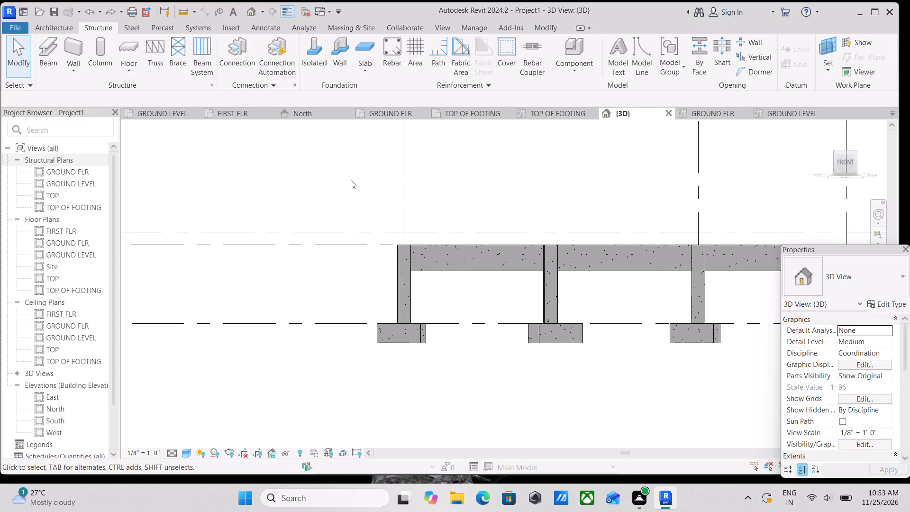
{"action": "left_click_drag", "start_coordinate": [351, 180], "coordinate": [685, 314]}
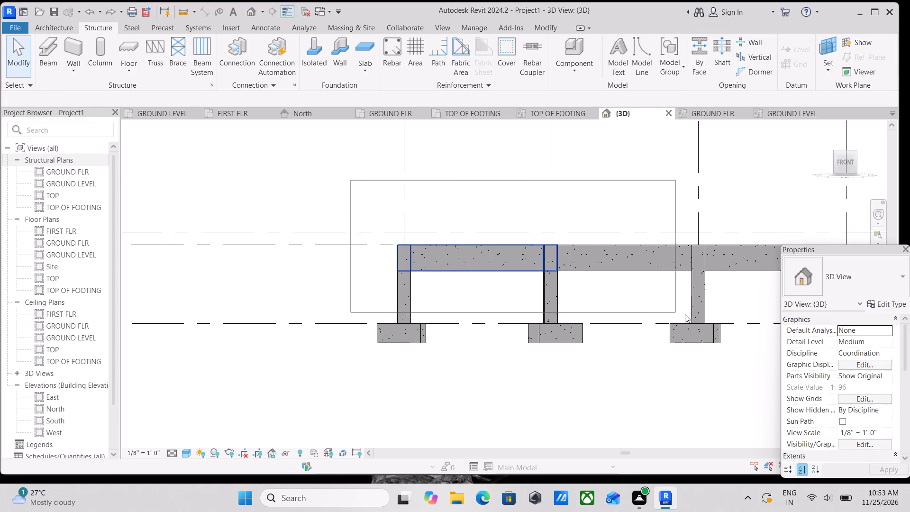
{"action": "left_click_drag", "start_coordinate": [685, 314], "coordinate": [877, 333]}
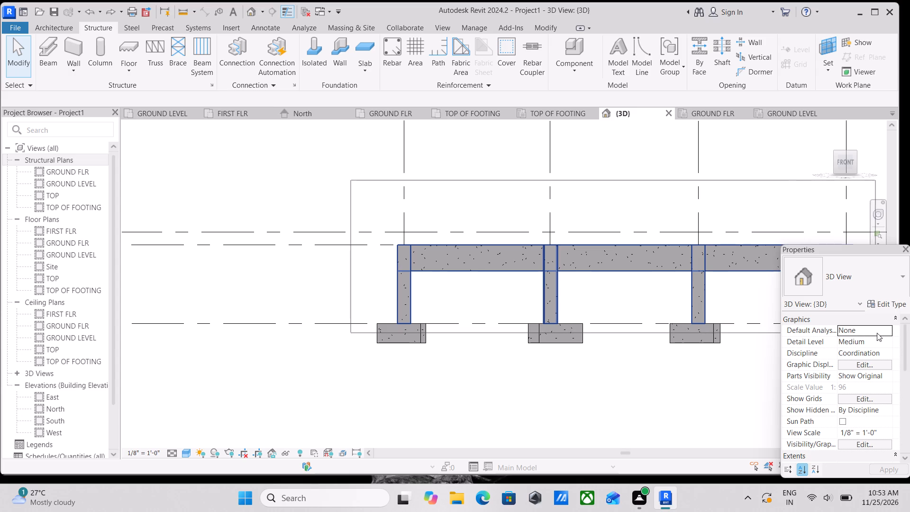
{"action": "left_click_drag", "start_coordinate": [877, 333], "coordinate": [909, 333]}
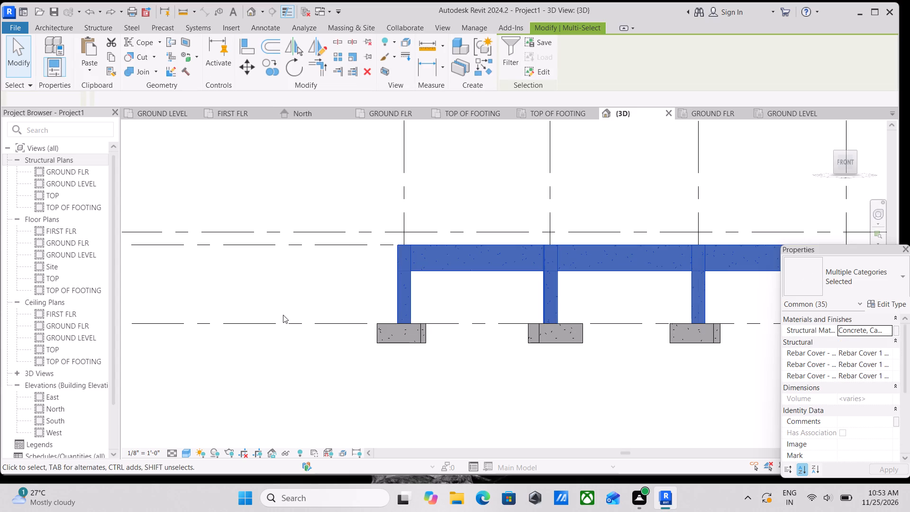
{"action": "middle_click_drag", "start_coordinate": [276, 314], "coordinate": [121, 282]}
{"action": "scroll", "coordinate": [160, 283], "scroll_direction": "up", "scroll_amount": 1}
{"action": "scroll", "coordinate": [406, 354], "scroll_direction": "down", "scroll_amount": 1}
{"action": "middle_click_drag", "start_coordinate": [369, 360], "coordinate": [391, 366]}
{"action": "scroll", "coordinate": [391, 366], "scroll_direction": "up", "scroll_amount": 1}
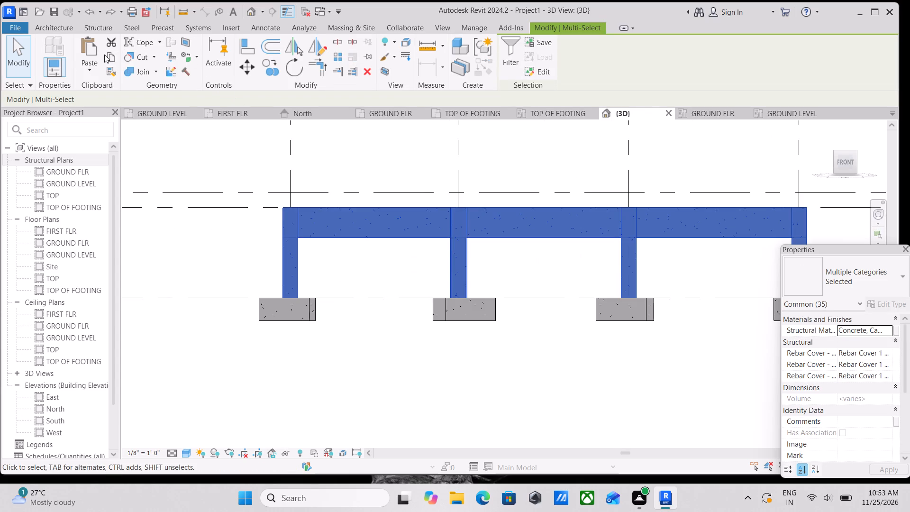
{"action": "scroll", "coordinate": [147, 267], "scroll_direction": "down", "scroll_amount": 3}
{"action": "middle_click_drag", "start_coordinate": [171, 260], "coordinate": [365, 300]}
{"action": "scroll", "coordinate": [365, 300], "scroll_direction": "down", "scroll_amount": 2}
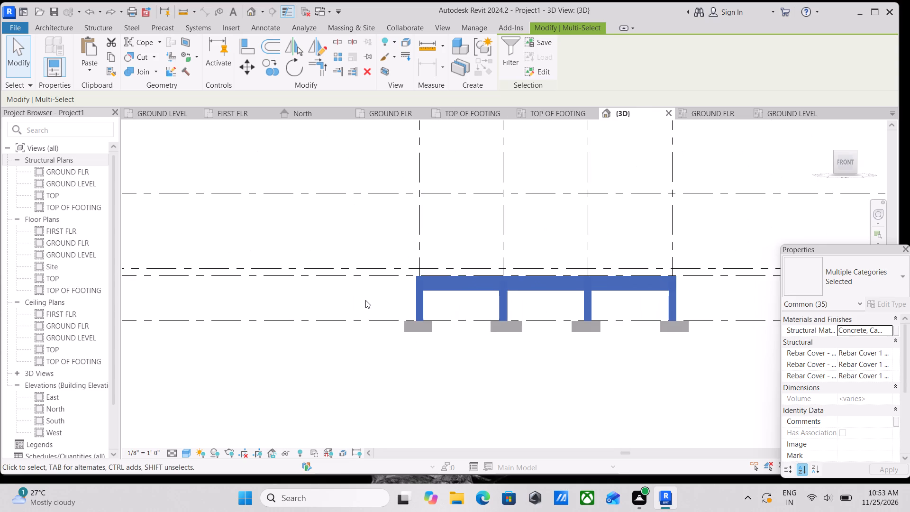
{"action": "left_click", "coordinate": [108, 54]}
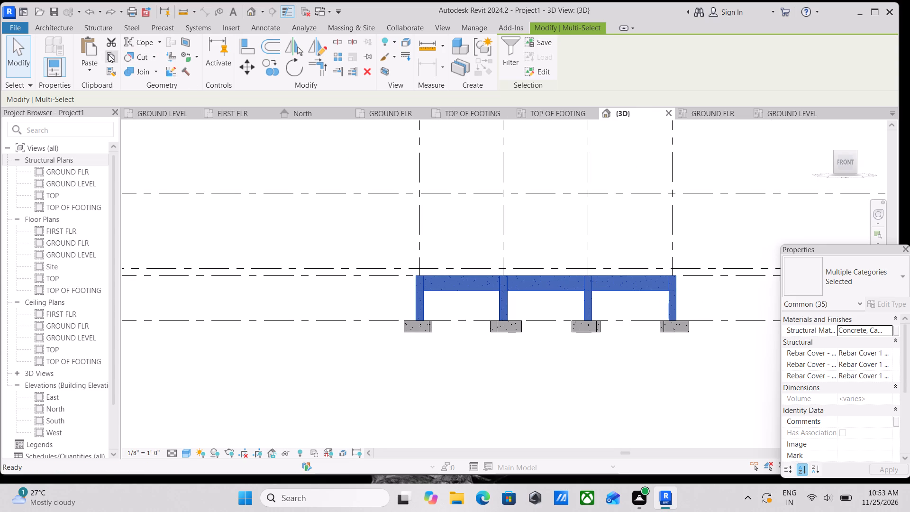
{"action": "left_click", "coordinate": [88, 71]}
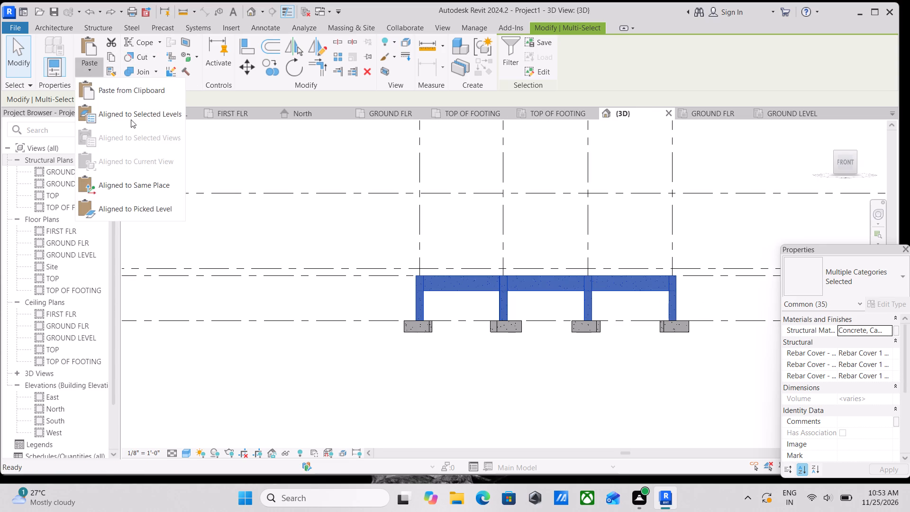
{"action": "left_click", "coordinate": [160, 112]}
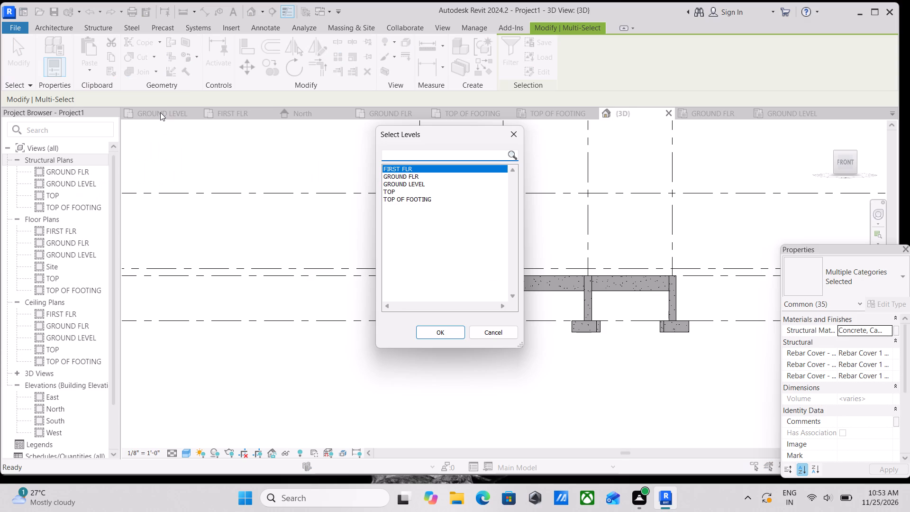
{"action": "left_click", "coordinate": [438, 334]}
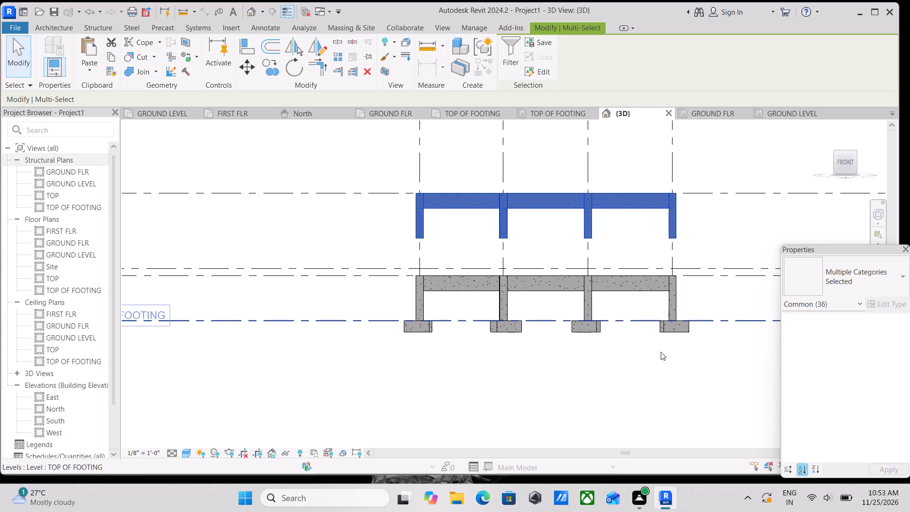
{"action": "middle_click_drag", "start_coordinate": [628, 357], "coordinate": [482, 378]}
{"action": "scroll", "coordinate": [759, 373], "scroll_direction": "up", "scroll_amount": 3}
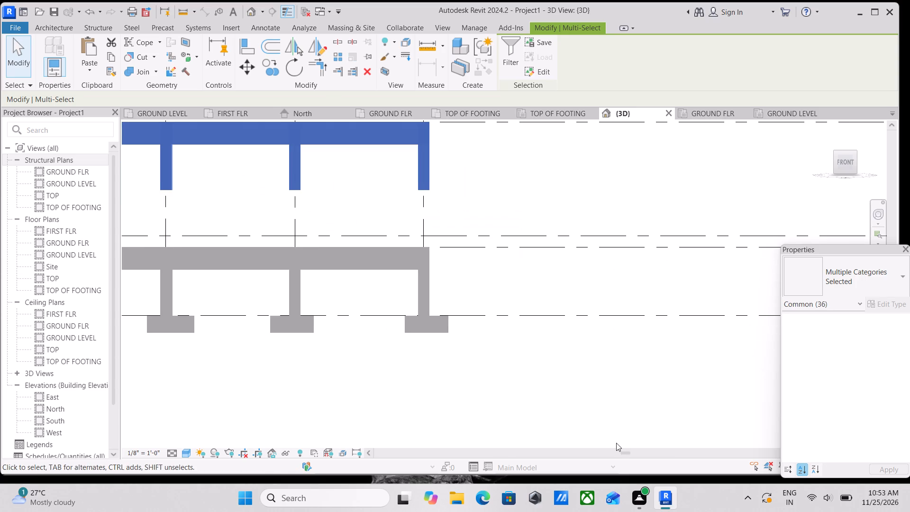
{"action": "key", "text": "Escape"}
Filter the pasted upper frame to its structural columns only, leaving out the girders, and set their Base Offset to 0.
{"action": "scroll", "coordinate": [468, 379], "scroll_direction": "down", "scroll_amount": 2}
{"action": "middle_click_drag", "start_coordinate": [468, 379], "coordinate": [504, 398]}
{"action": "middle_click_drag", "start_coordinate": [338, 309], "coordinate": [349, 314]}
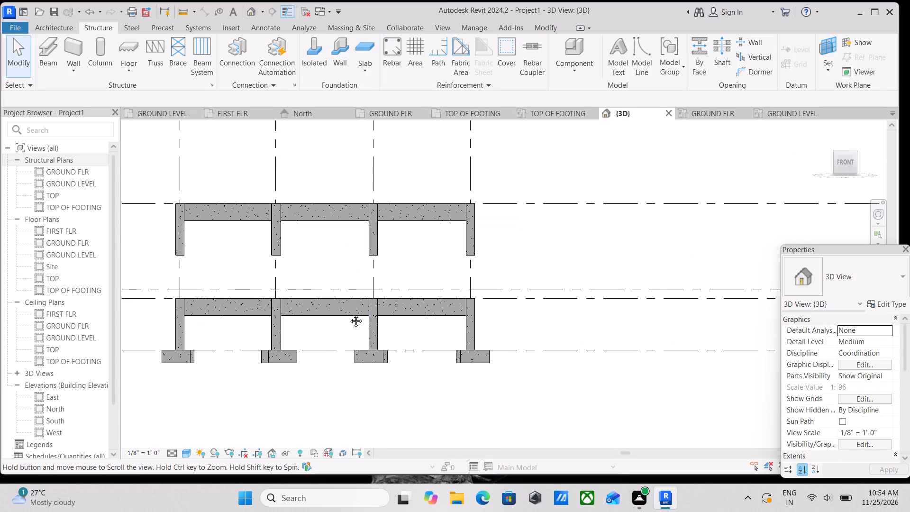
{"action": "middle_click_drag", "start_coordinate": [349, 314], "coordinate": [441, 332]}
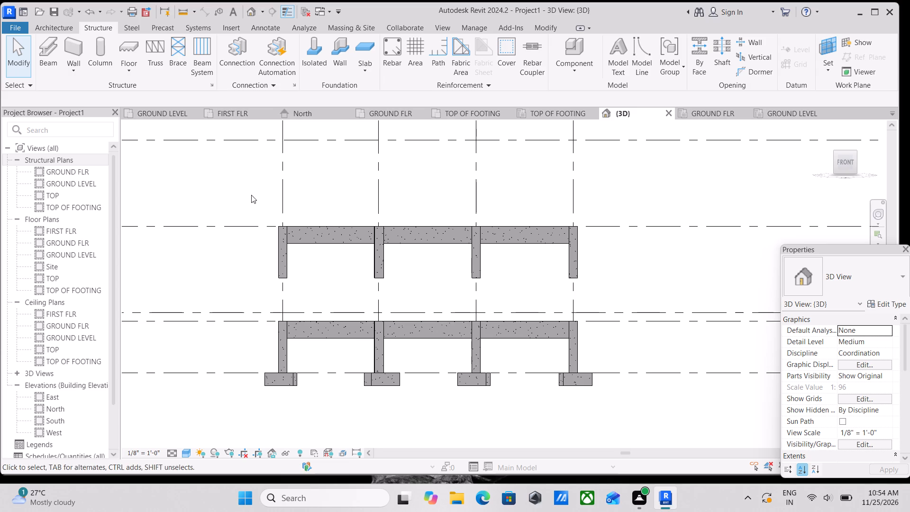
{"action": "left_click_drag", "start_coordinate": [251, 195], "coordinate": [628, 292]}
{"action": "scroll", "coordinate": [860, 375], "scroll_direction": "down", "scroll_amount": 2}
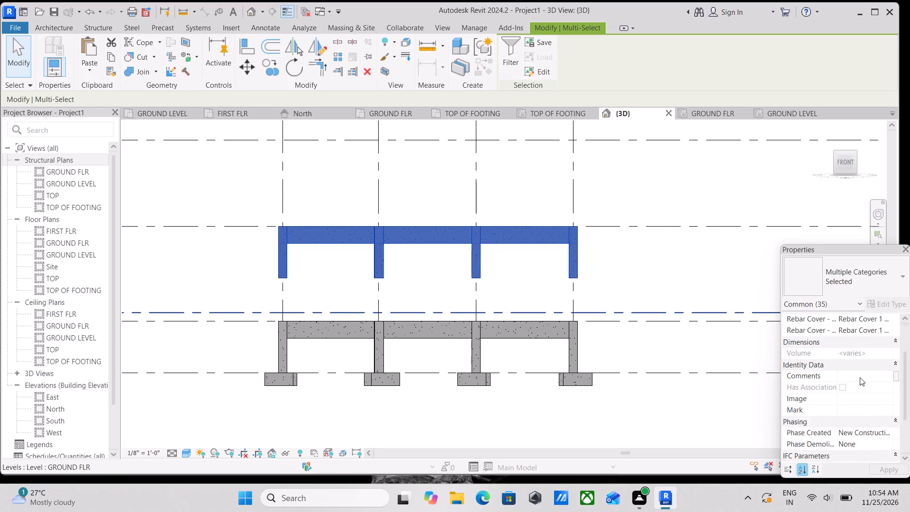
{"action": "scroll", "coordinate": [860, 377], "scroll_direction": "up", "scroll_amount": 7}
{"action": "scroll", "coordinate": [859, 350], "scroll_direction": "down", "scroll_amount": 5}
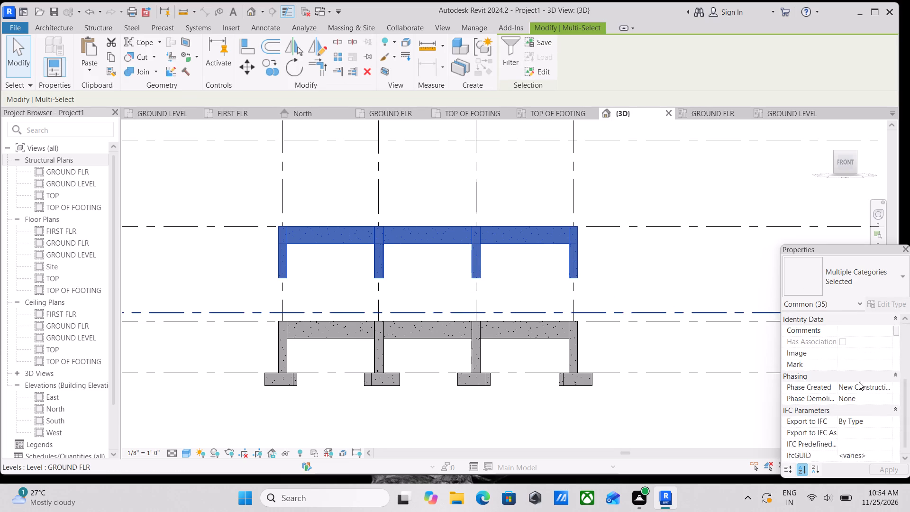
{"action": "scroll", "coordinate": [859, 382], "scroll_direction": "down", "scroll_amount": 4}
{"action": "scroll", "coordinate": [858, 400], "scroll_direction": "up", "scroll_amount": 8}
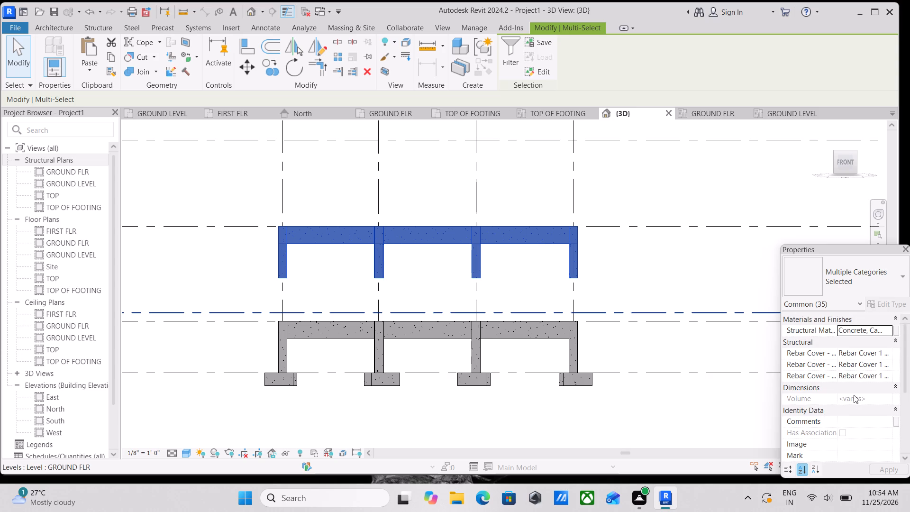
{"action": "scroll", "coordinate": [854, 395], "scroll_direction": "up", "scroll_amount": 1}
{"action": "scroll", "coordinate": [848, 392], "scroll_direction": "down", "scroll_amount": 2}
{"action": "scroll", "coordinate": [848, 399], "scroll_direction": "up", "scroll_amount": 3}
{"action": "scroll", "coordinate": [842, 399], "scroll_direction": "down", "scroll_amount": 3}
{"action": "scroll", "coordinate": [838, 400], "scroll_direction": "up", "scroll_amount": 1}
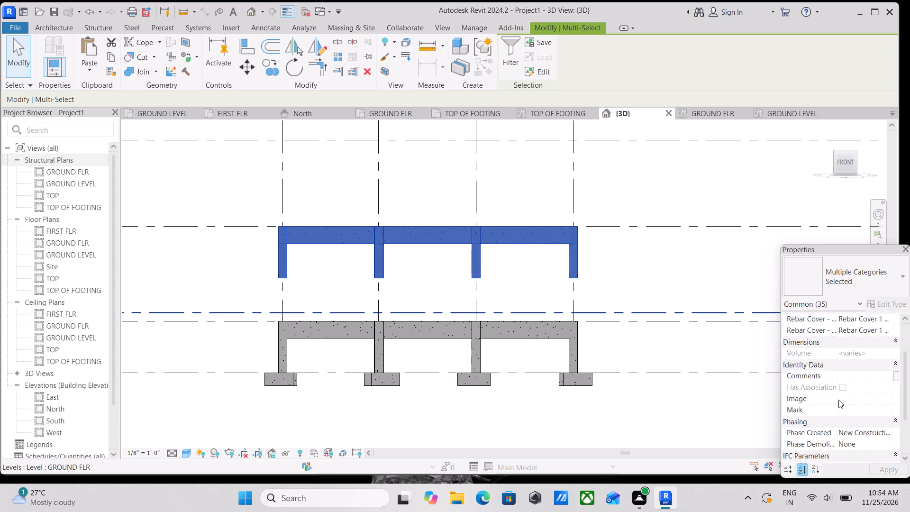
{"action": "scroll", "coordinate": [838, 400], "scroll_direction": "up", "scroll_amount": 2}
{"action": "left_click", "coordinate": [501, 57]}
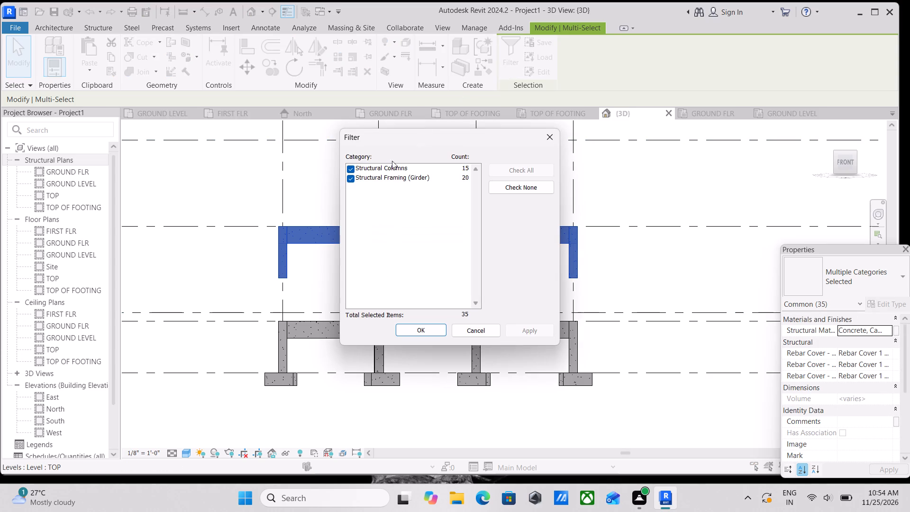
{"action": "left_click", "coordinate": [350, 176]}
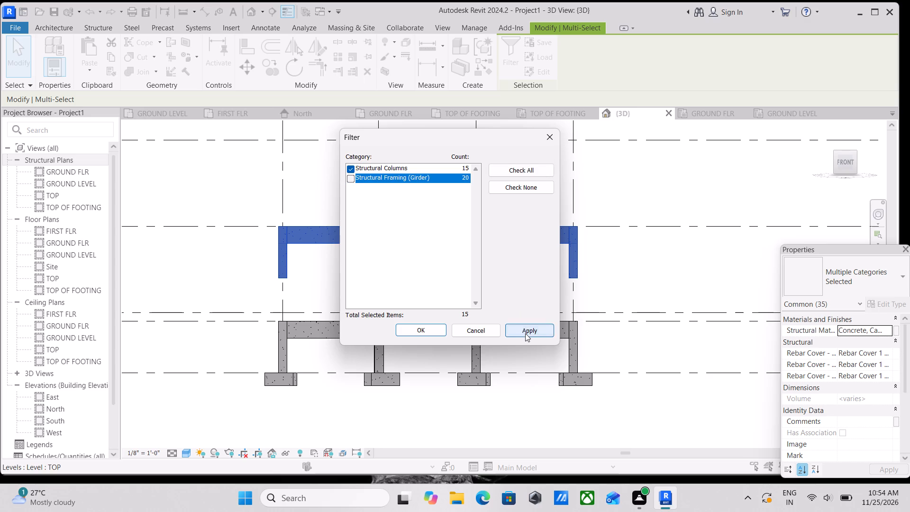
{"action": "left_click", "coordinate": [525, 333]}
{"action": "left_click", "coordinate": [405, 330]}
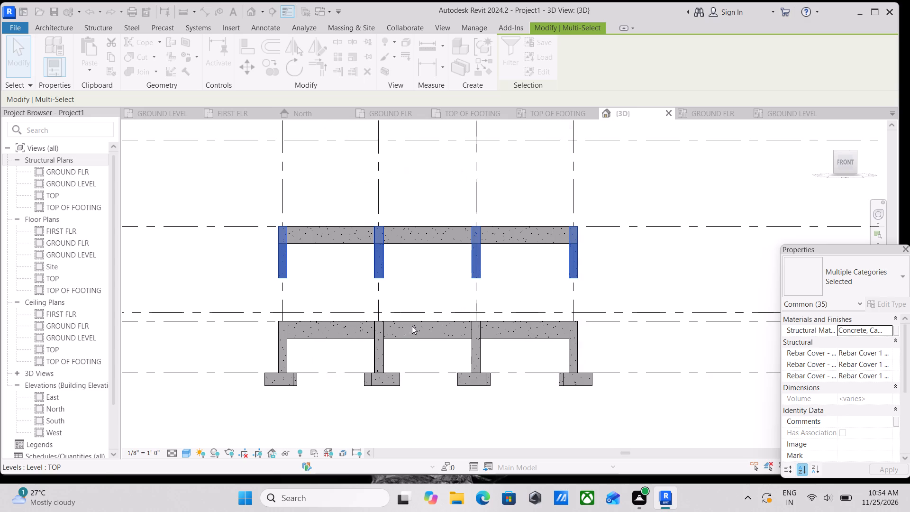
{"action": "scroll", "coordinate": [851, 367], "scroll_direction": "up", "scroll_amount": 5}
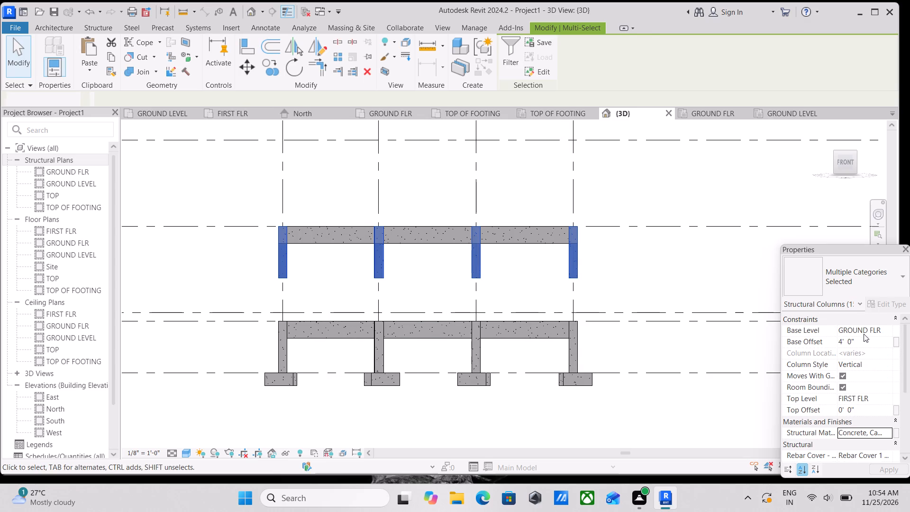
{"action": "scroll", "coordinate": [873, 366], "scroll_direction": "up", "scroll_amount": 2}
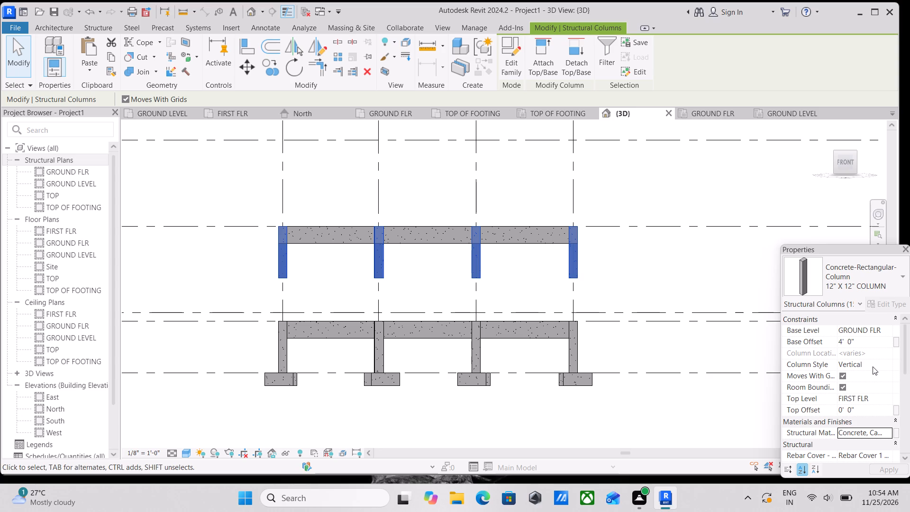
{"action": "left_click", "coordinate": [877, 341]}
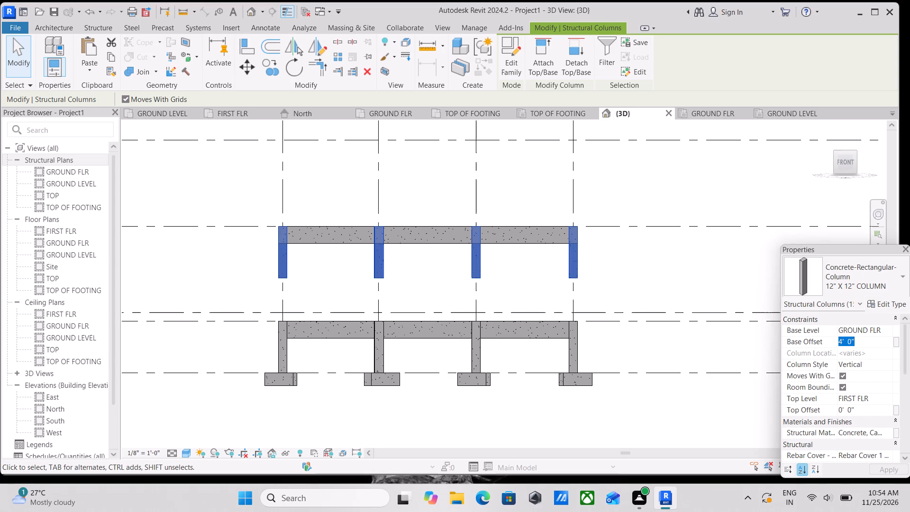
{"action": "key", "text": "0"}
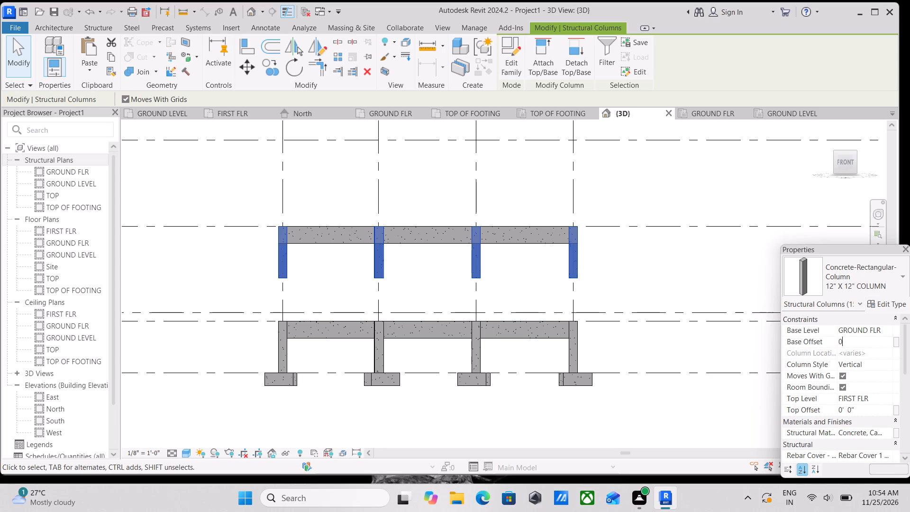
{"action": "key", "text": "Return"}
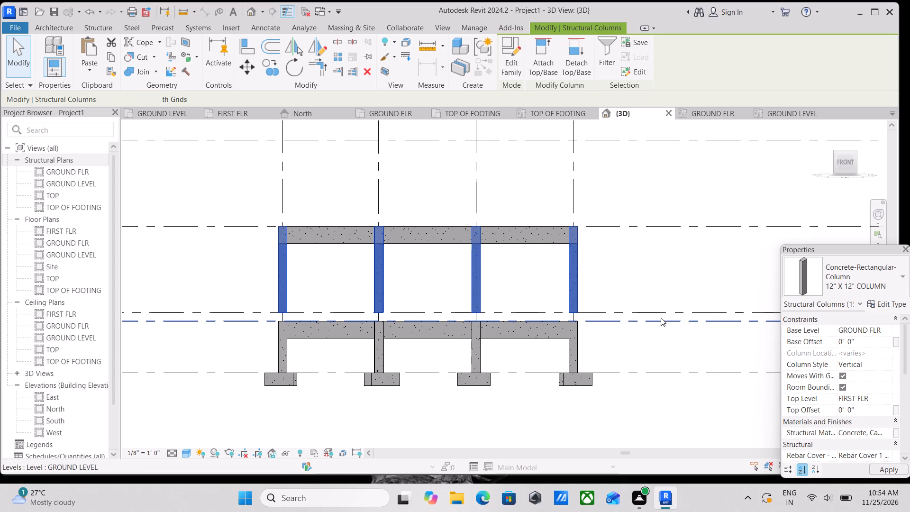
{"action": "scroll", "coordinate": [480, 268], "scroll_direction": "up", "scroll_amount": 1}
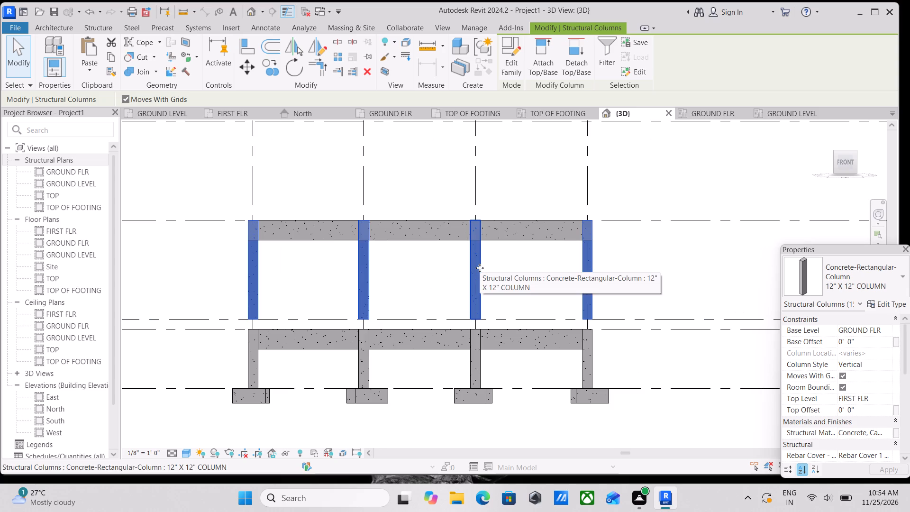
{"action": "scroll", "coordinate": [582, 250], "scroll_direction": "down", "scroll_amount": 1}
{"action": "key", "text": "Escape"}
Orbit around the two-level frame to examine the upper columns and beams against the ground beams and levels.
{"action": "scroll", "coordinate": [596, 253], "scroll_direction": "down", "scroll_amount": 3}
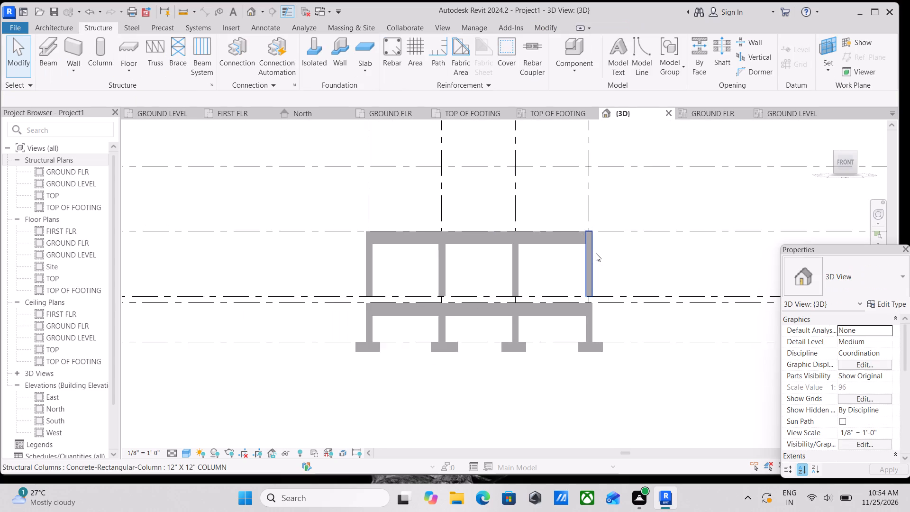
{"action": "middle_click_drag", "start_coordinate": [560, 240], "coordinate": [461, 302], "text": "shift"}
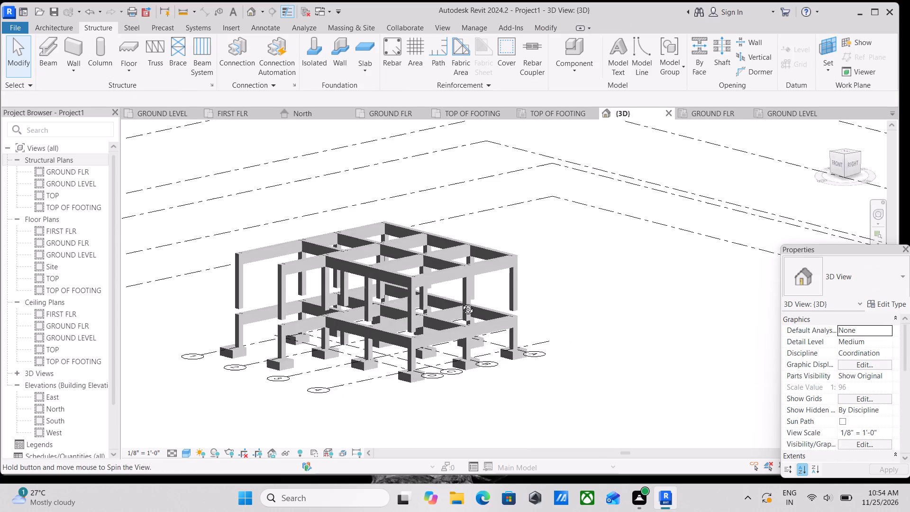
{"action": "middle_click_drag", "start_coordinate": [461, 302], "coordinate": [446, 302], "text": "shift"}
{"action": "middle_click_drag", "start_coordinate": [449, 288], "coordinate": [582, 265], "text": "shift"}
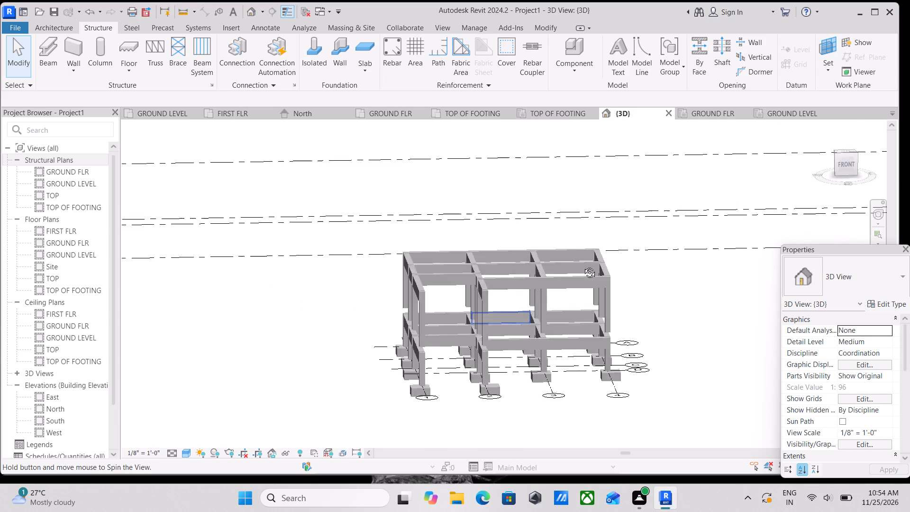
{"action": "middle_click_drag", "start_coordinate": [582, 265], "coordinate": [589, 260], "text": "shift"}
{"action": "middle_click_drag", "start_coordinate": [589, 282], "coordinate": [574, 226], "text": "shift"}
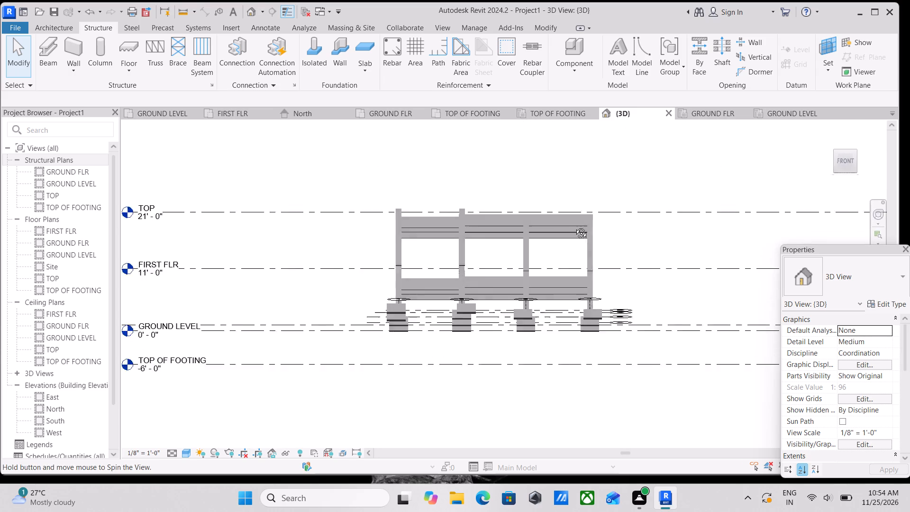
{"action": "middle_click_drag", "start_coordinate": [574, 226], "coordinate": [567, 233], "text": "shift"}
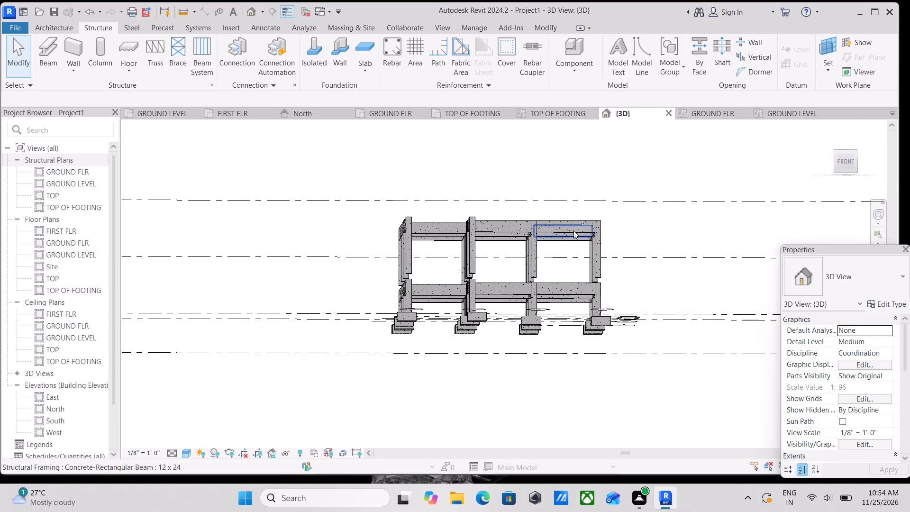
In the front view, select the whole upper frame and filter it to Structural Columns only, leaving out the girders.
{"action": "left_click", "coordinate": [848, 161]}
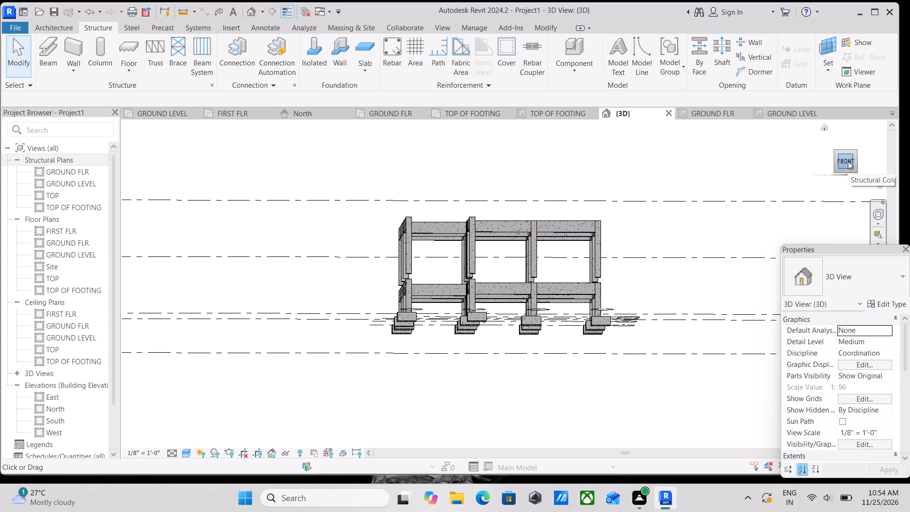
{"action": "scroll", "coordinate": [485, 282], "scroll_direction": "up", "scroll_amount": 4}
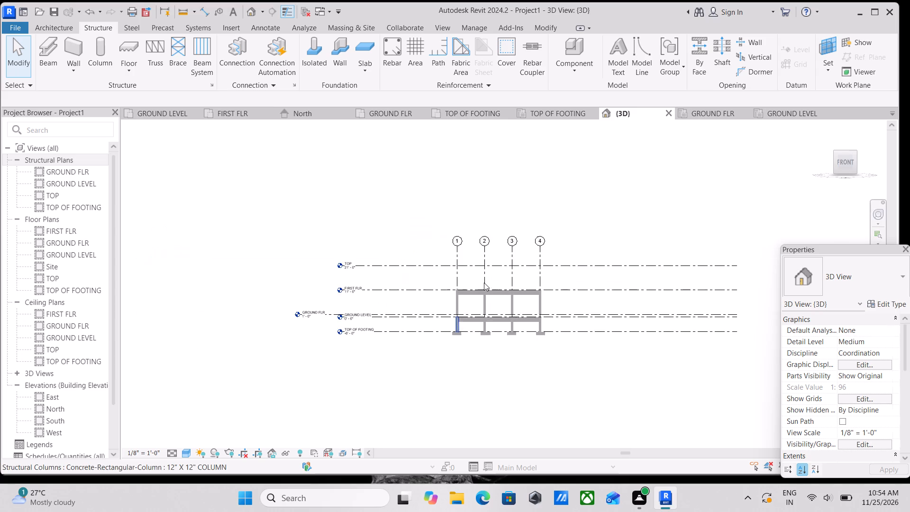
{"action": "scroll", "coordinate": [466, 287], "scroll_direction": "up", "scroll_amount": 9}
{"action": "middle_click_drag", "start_coordinate": [454, 263], "coordinate": [412, 219]}
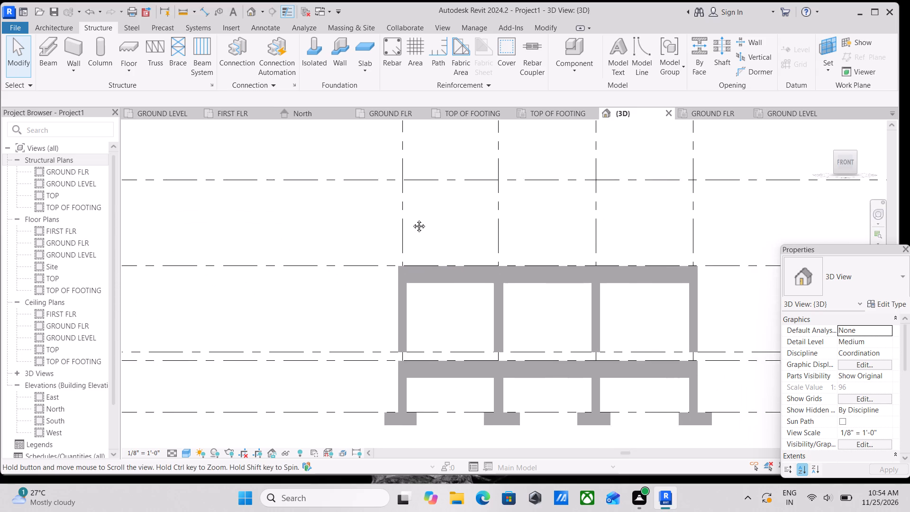
{"action": "middle_click_drag", "start_coordinate": [412, 219], "coordinate": [408, 210]}
{"action": "scroll", "coordinate": [407, 210], "scroll_direction": "up", "scroll_amount": 1}
{"action": "left_click_drag", "start_coordinate": [346, 224], "coordinate": [395, 273]}
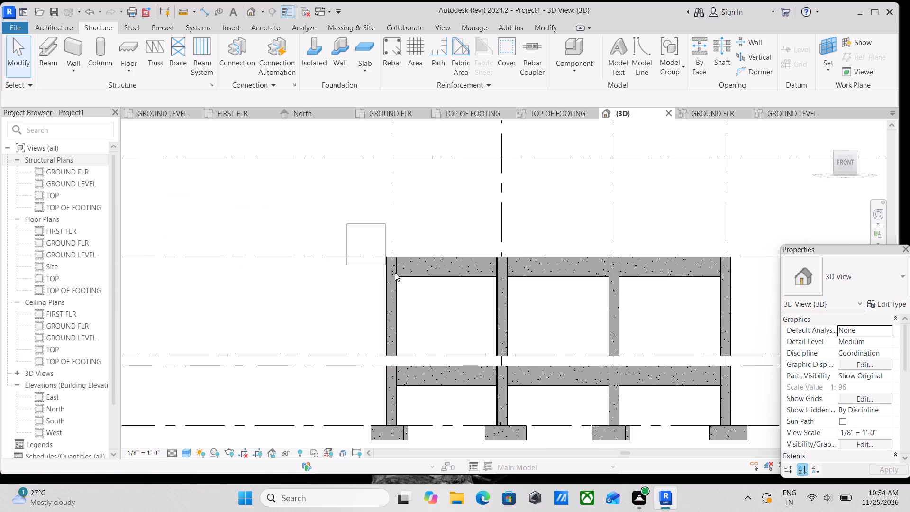
{"action": "left_click_drag", "start_coordinate": [395, 273], "coordinate": [681, 355]}
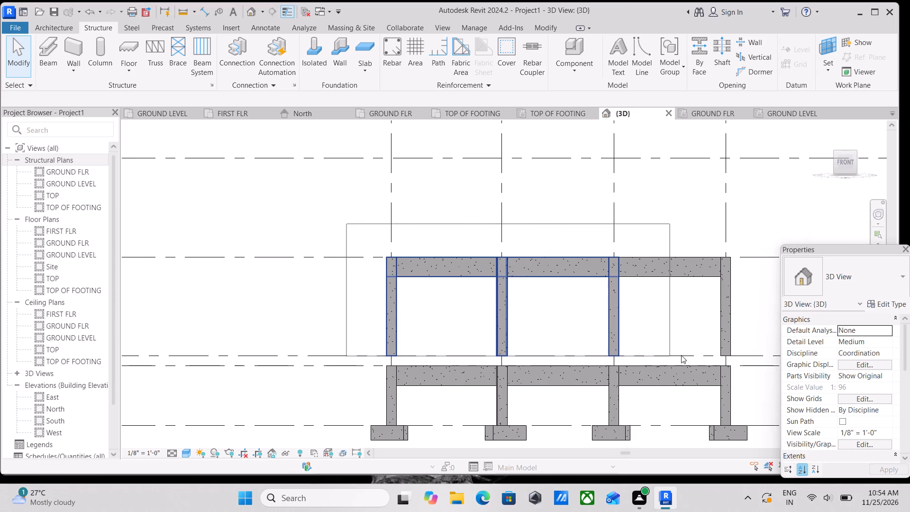
{"action": "left_click_drag", "start_coordinate": [681, 355], "coordinate": [747, 362]}
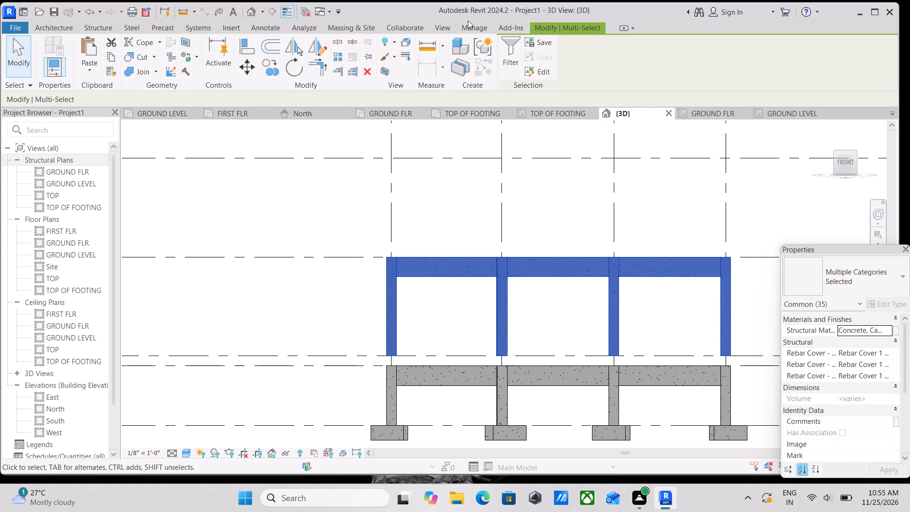
{"action": "left_click", "coordinate": [510, 60]}
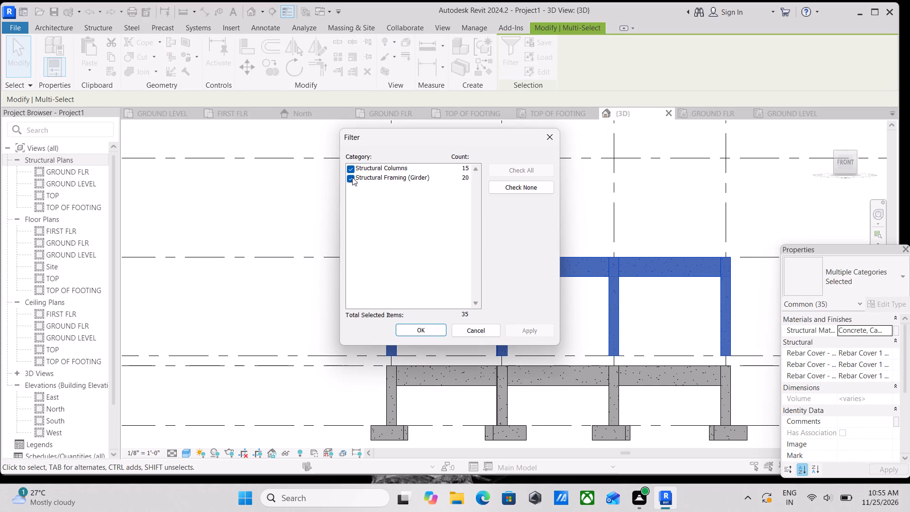
{"action": "left_click", "coordinate": [354, 176]}
{"action": "left_click", "coordinate": [525, 328]}
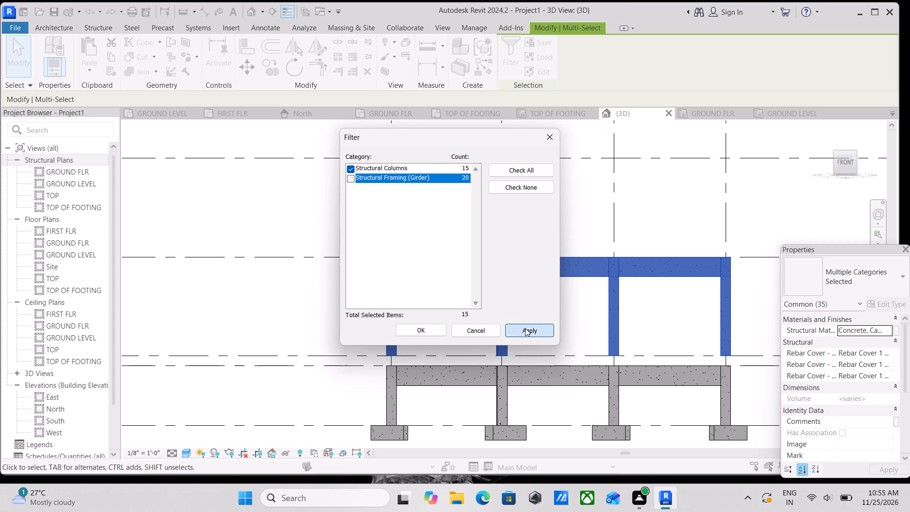
{"action": "left_click", "coordinate": [422, 330]}
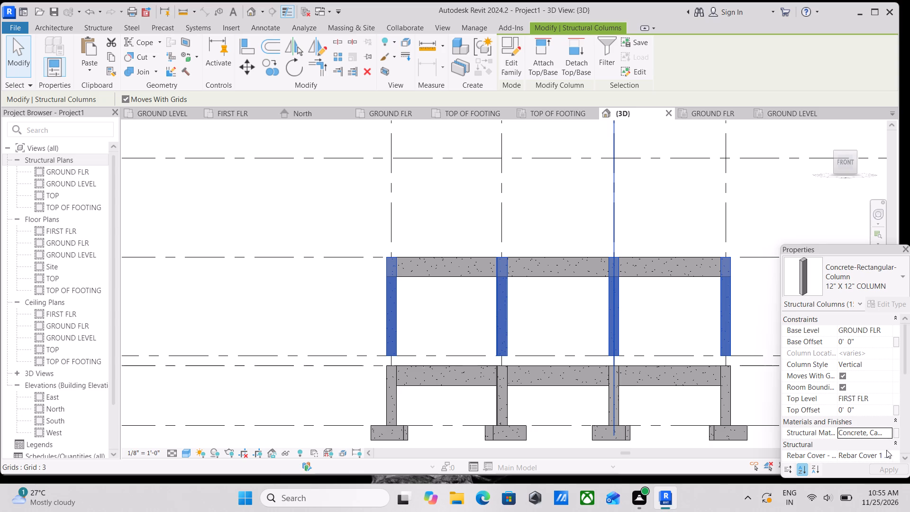
Examine the Base Level options and the other constraint properties of the selected upper columns.
{"action": "left_click", "coordinate": [885, 330]}
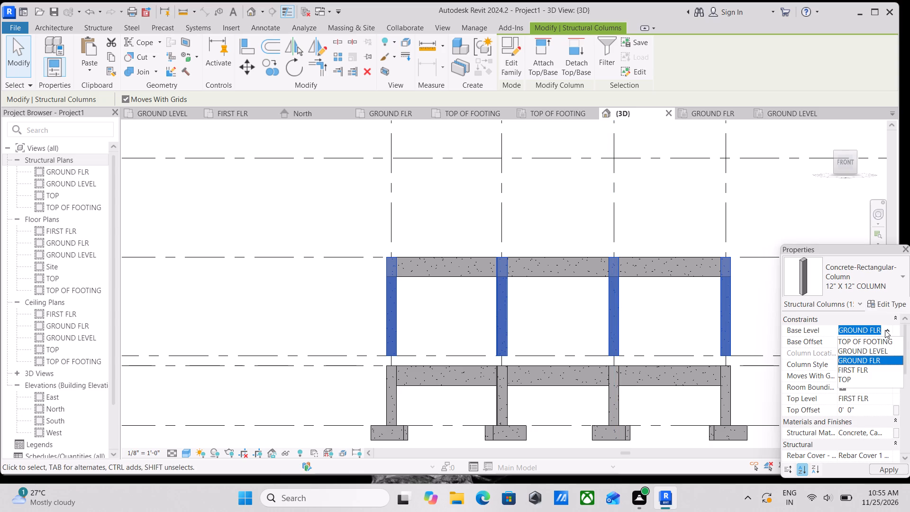
{"action": "left_click", "coordinate": [885, 330]}
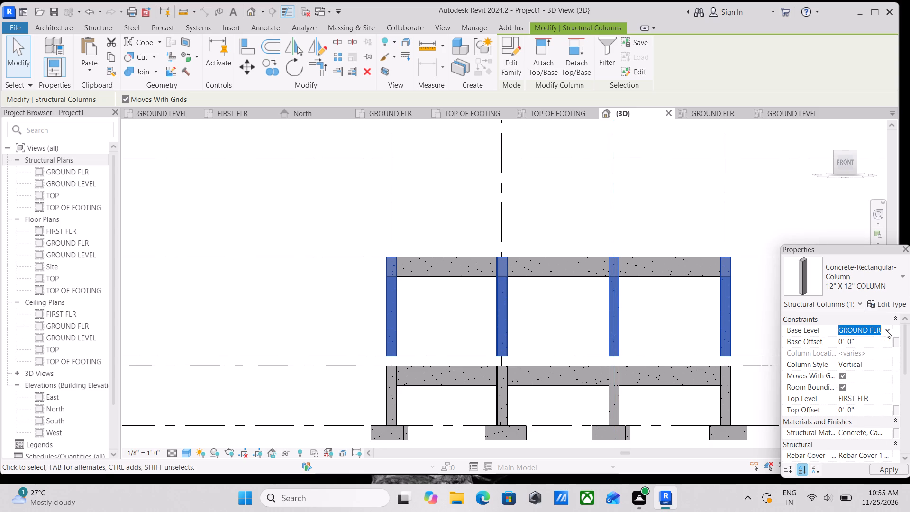
{"action": "left_click", "coordinate": [886, 330]}
{"action": "left_click", "coordinate": [886, 330]}
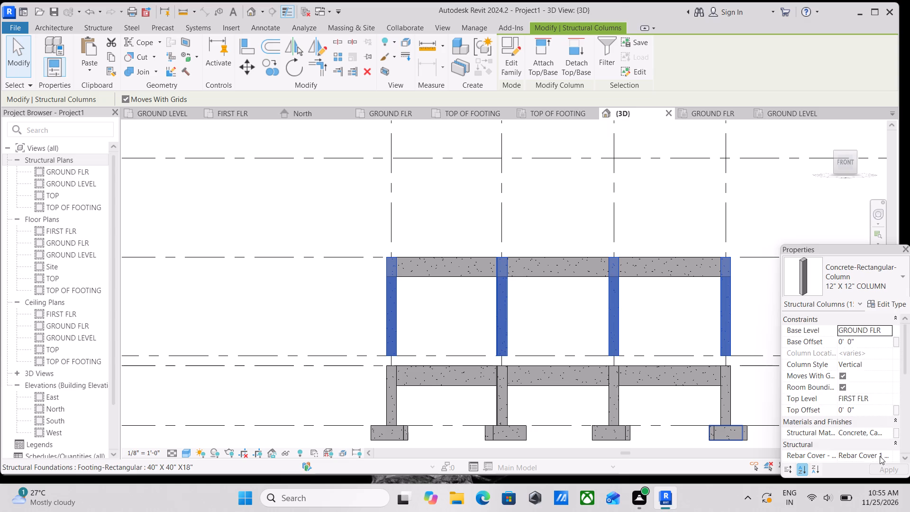
{"action": "scroll", "coordinate": [863, 430], "scroll_direction": "down", "scroll_amount": 1}
{"action": "scroll", "coordinate": [850, 388], "scroll_direction": "down", "scroll_amount": 1}
{"action": "scroll", "coordinate": [855, 403], "scroll_direction": "up", "scroll_amount": 5}
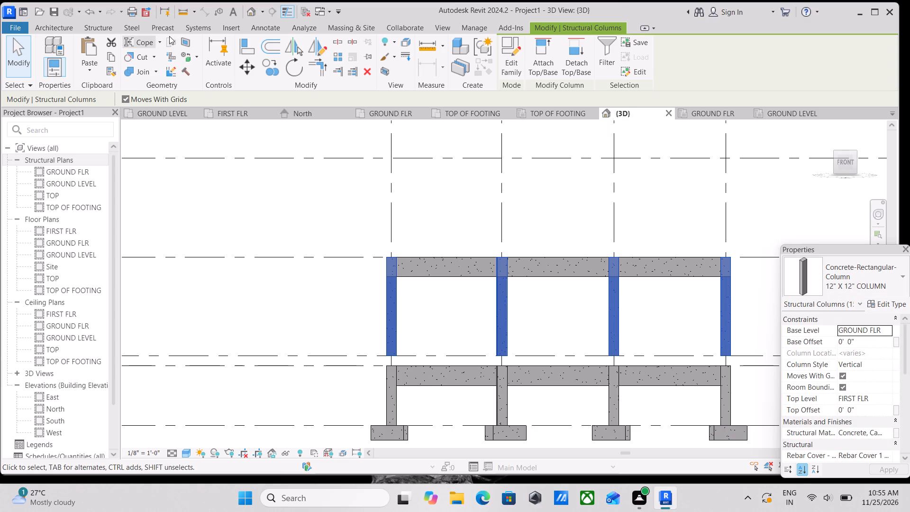
Copy the selected upper columns and choose GROUND LEVEL as the level for pasting them aligned.
{"action": "left_click", "coordinate": [107, 57]}
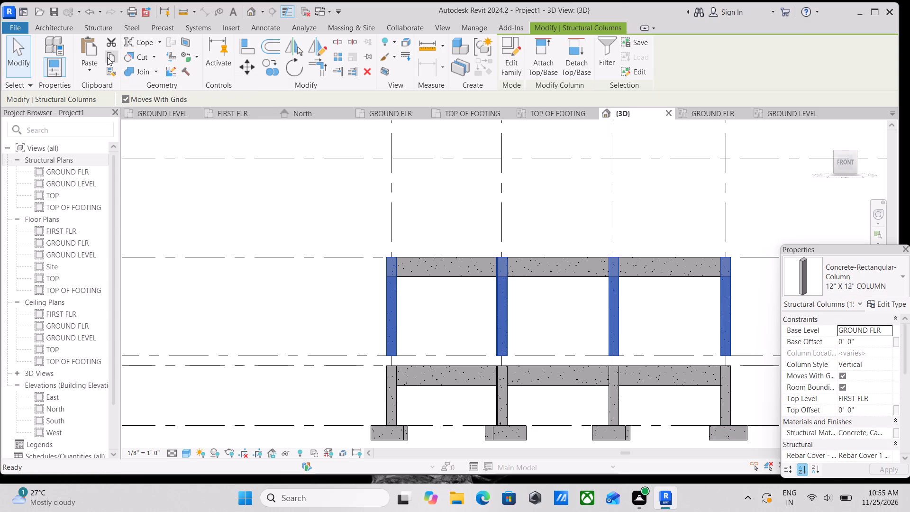
{"action": "left_click", "coordinate": [93, 65]}
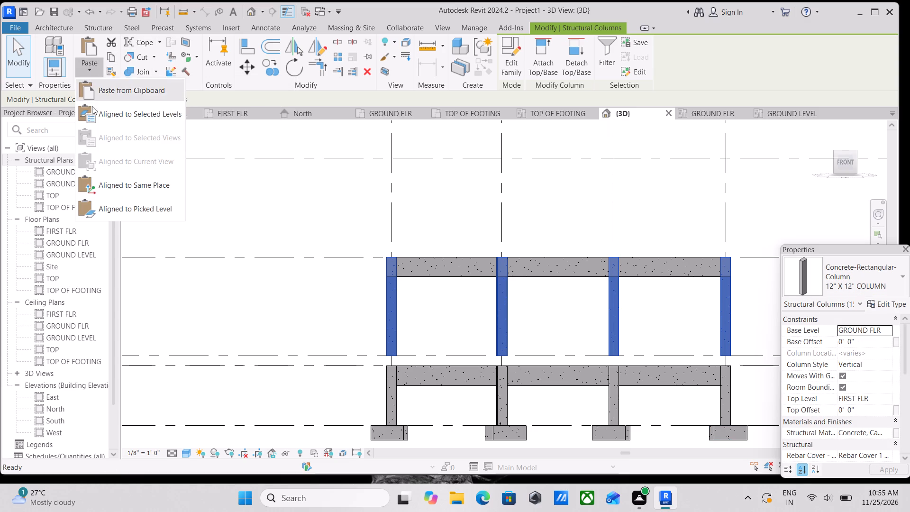
{"action": "left_click", "coordinate": [112, 120]}
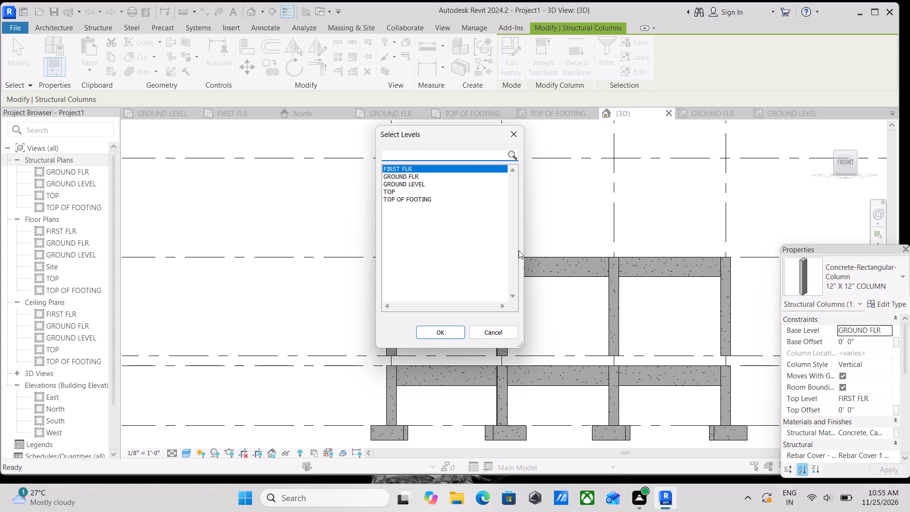
{"action": "scroll", "coordinate": [868, 358], "scroll_direction": "down", "scroll_amount": 2}
{"action": "left_click", "coordinate": [411, 183]}
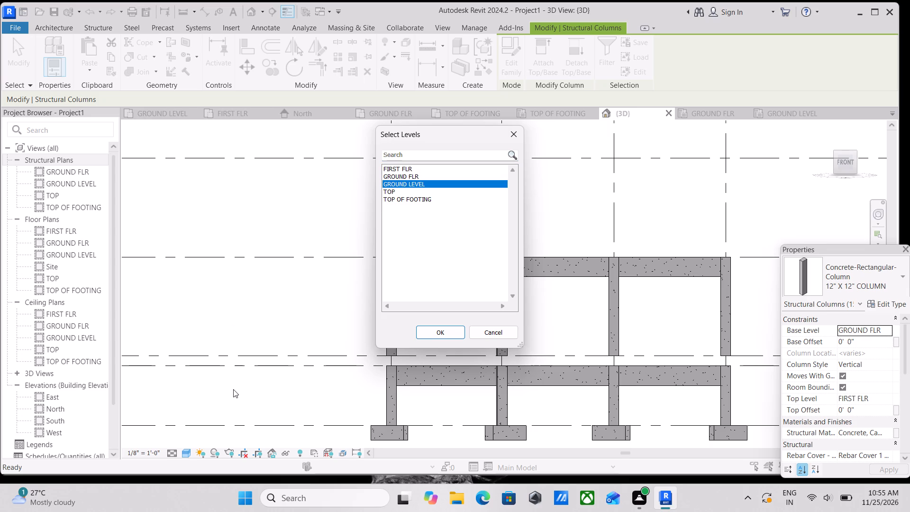
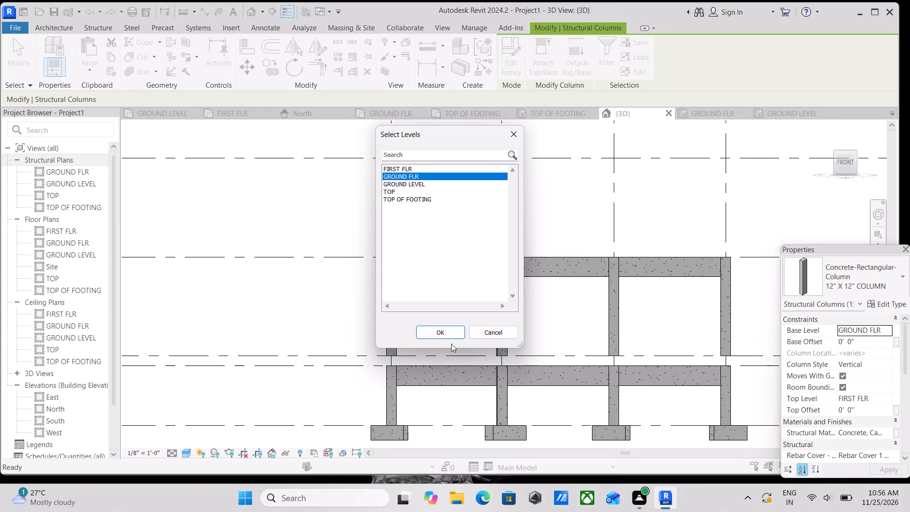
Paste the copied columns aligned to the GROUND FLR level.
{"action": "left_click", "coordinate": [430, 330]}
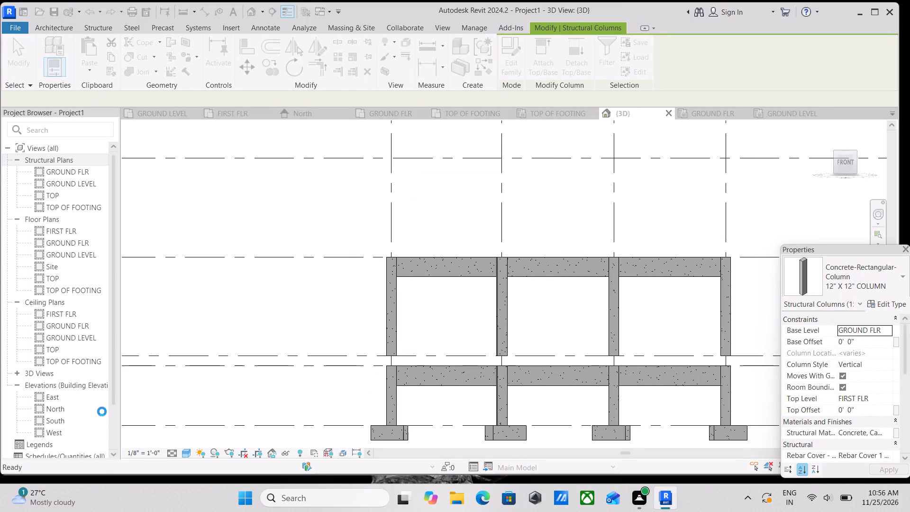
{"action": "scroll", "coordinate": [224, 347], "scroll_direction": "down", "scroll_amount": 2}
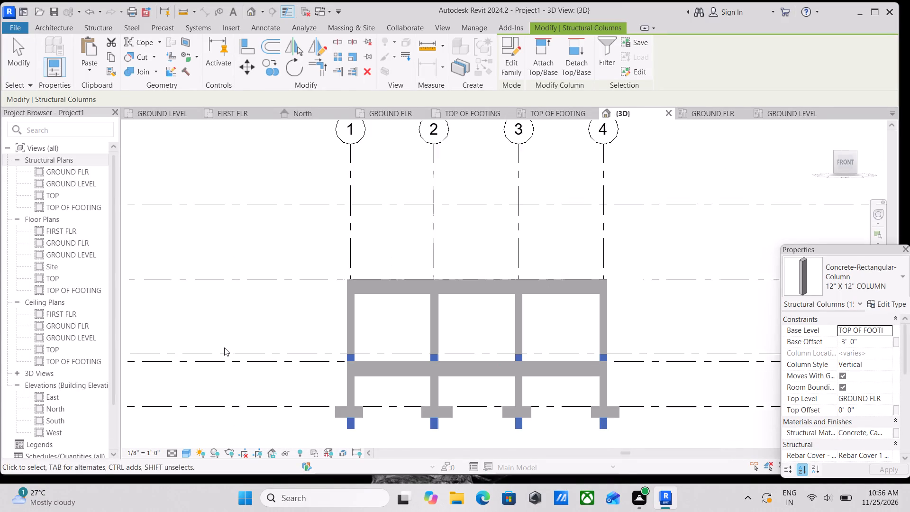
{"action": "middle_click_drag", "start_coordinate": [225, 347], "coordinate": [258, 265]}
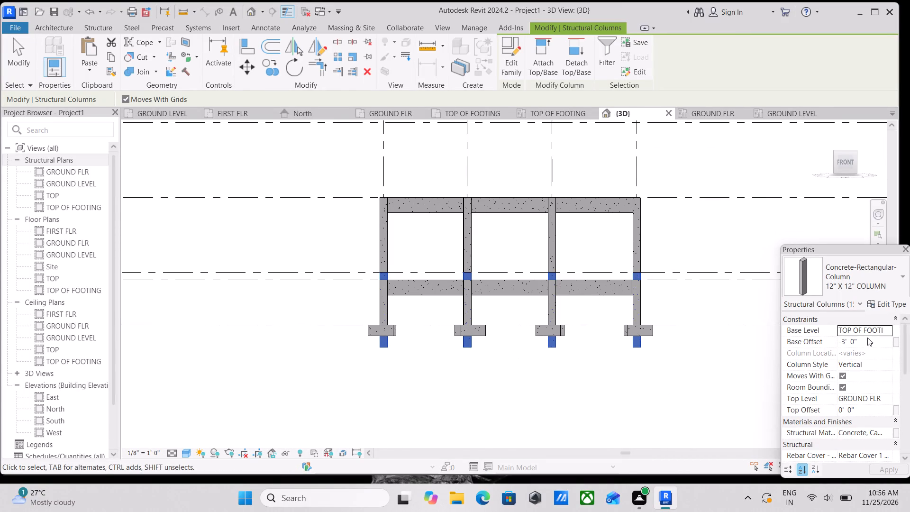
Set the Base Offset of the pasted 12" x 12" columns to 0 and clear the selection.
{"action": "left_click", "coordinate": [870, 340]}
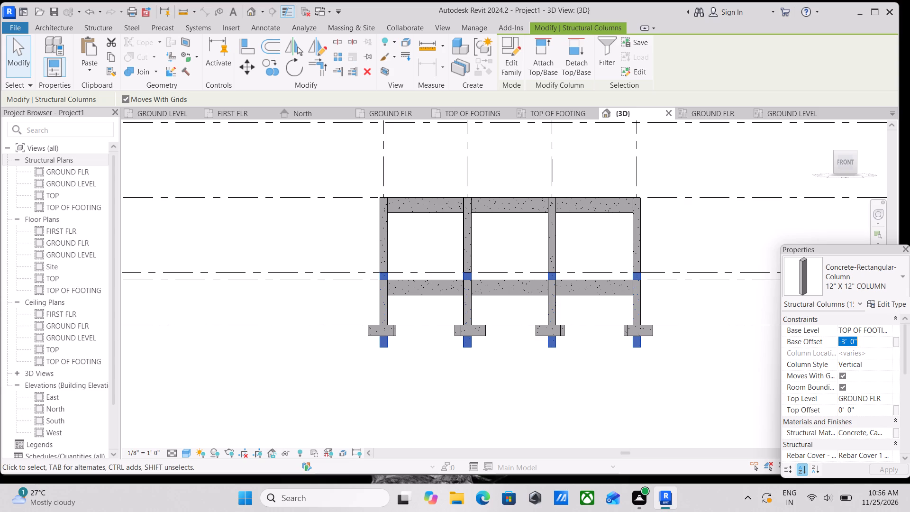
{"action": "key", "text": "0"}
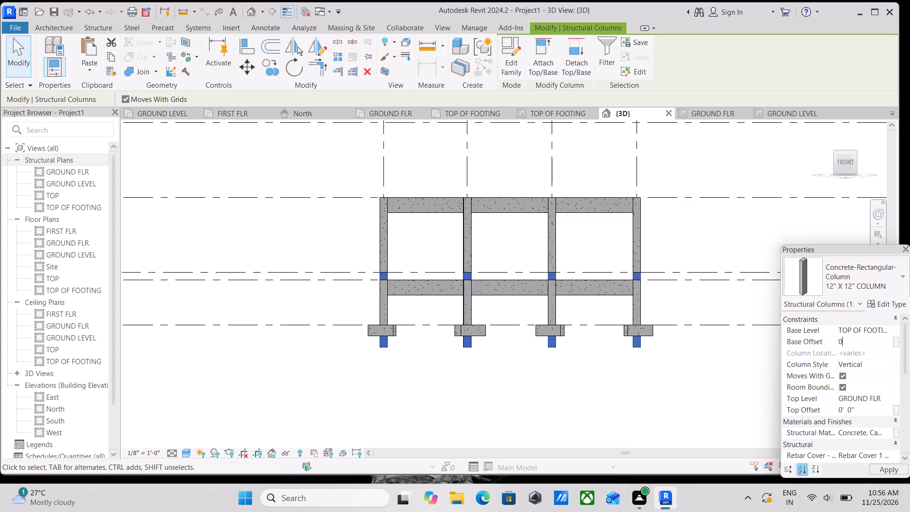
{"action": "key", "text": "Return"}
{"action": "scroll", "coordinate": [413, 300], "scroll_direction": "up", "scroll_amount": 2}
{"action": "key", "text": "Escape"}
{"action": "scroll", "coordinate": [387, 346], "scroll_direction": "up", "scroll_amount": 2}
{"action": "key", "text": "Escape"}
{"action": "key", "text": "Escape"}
Examine the columns around the ground-level beams in 3D, highlighting one lower column and all of its matching instances.
{"action": "scroll", "coordinate": [381, 270], "scroll_direction": "up", "scroll_amount": 2}
{"action": "scroll", "coordinate": [381, 270], "scroll_direction": "down", "scroll_amount": 4}
{"action": "middle_click_drag", "start_coordinate": [385, 267], "coordinate": [350, 267]}
{"action": "scroll", "coordinate": [350, 267], "scroll_direction": "down", "scroll_amount": 1}
{"action": "scroll", "coordinate": [548, 292], "scroll_direction": "down", "scroll_amount": 1}
{"action": "scroll", "coordinate": [491, 266], "scroll_direction": "down", "scroll_amount": 1}
{"action": "middle_click_drag", "start_coordinate": [491, 266], "coordinate": [427, 318]}
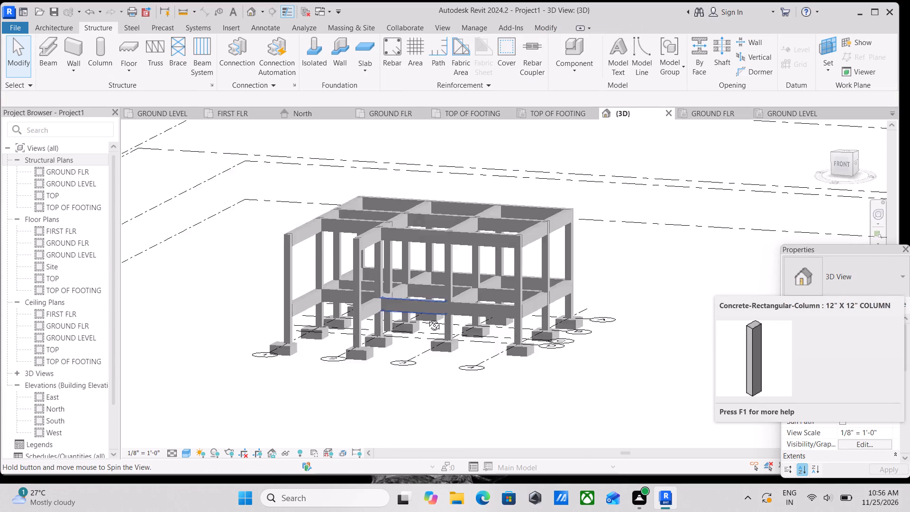
{"action": "middle_click_drag", "start_coordinate": [427, 318], "coordinate": [369, 297]}
{"action": "scroll", "coordinate": [363, 293], "scroll_direction": "up", "scroll_amount": 5}
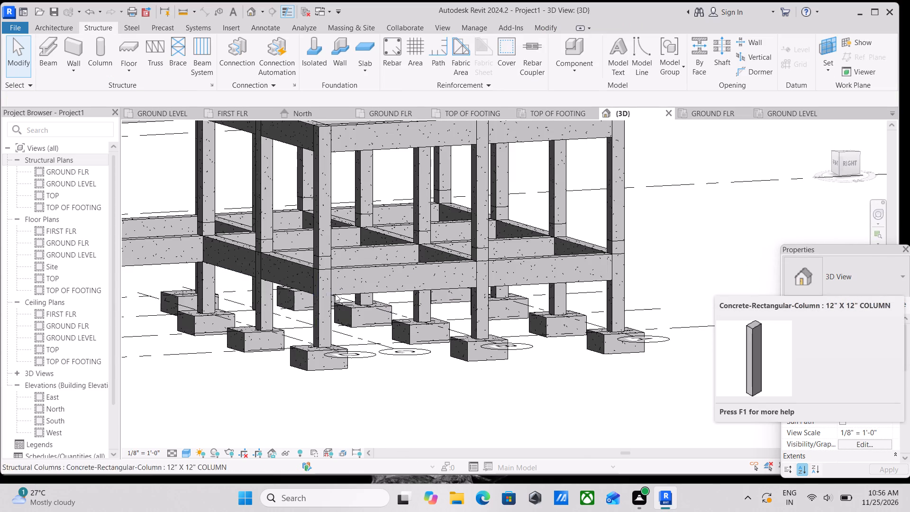
{"action": "middle_click_drag", "start_coordinate": [335, 293], "coordinate": [430, 294]}
{"action": "left_click", "coordinate": [413, 263]}
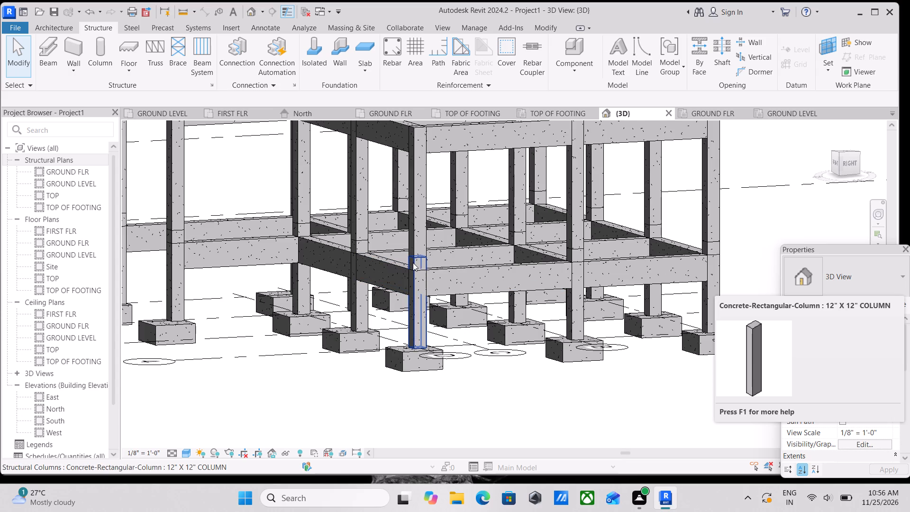
{"action": "scroll", "coordinate": [413, 263], "scroll_direction": "up", "scroll_amount": 3}
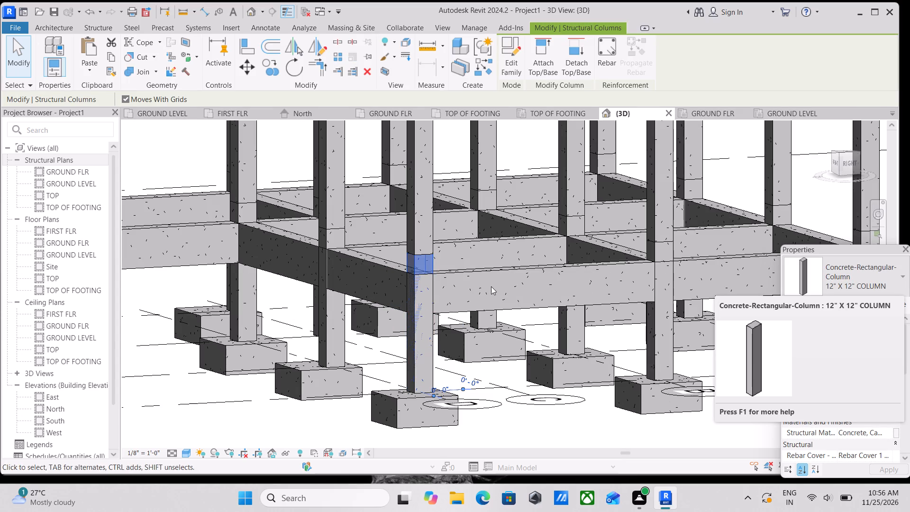
{"action": "middle_click_drag", "start_coordinate": [481, 287], "coordinate": [437, 289]}
{"action": "scroll", "coordinate": [746, 294], "scroll_direction": "down", "scroll_amount": 2}
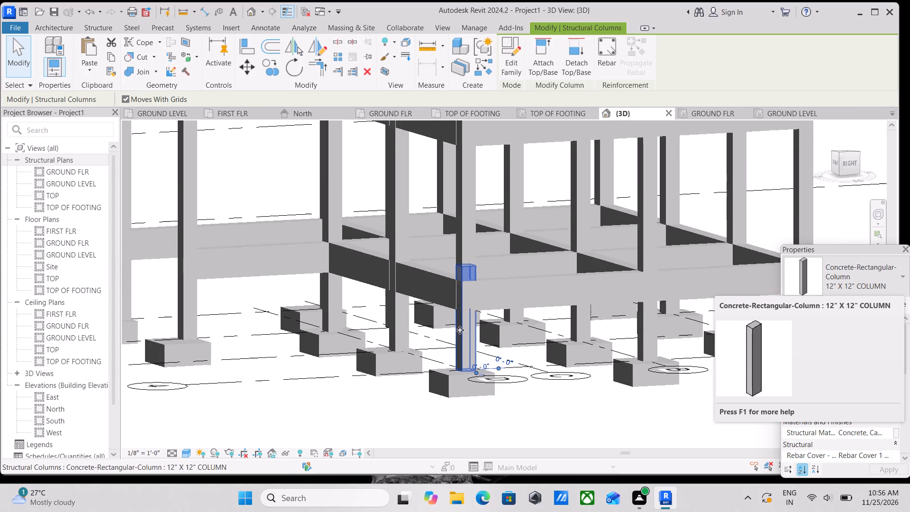
{"action": "type", "text": "SA"}
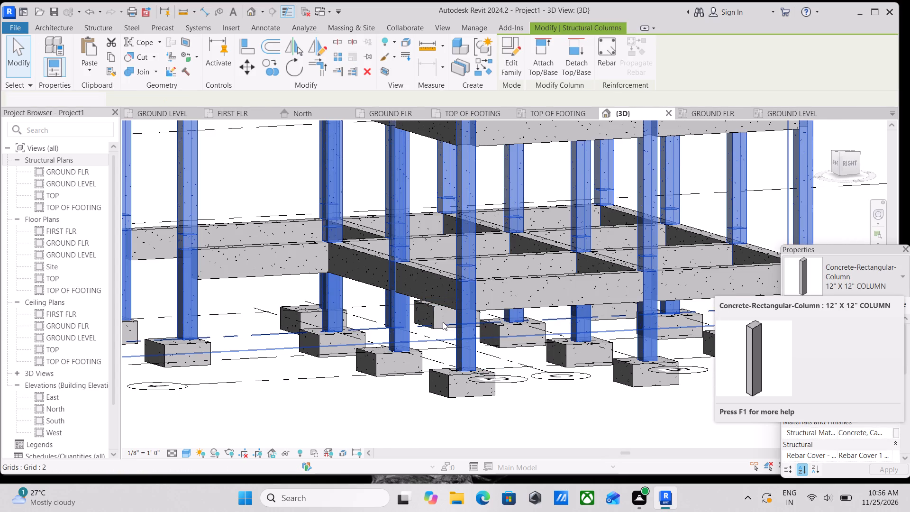
{"action": "scroll", "coordinate": [443, 322], "scroll_direction": "down", "scroll_amount": 2}
{"action": "key", "text": "Escape"}
{"action": "key", "text": "Escape"}
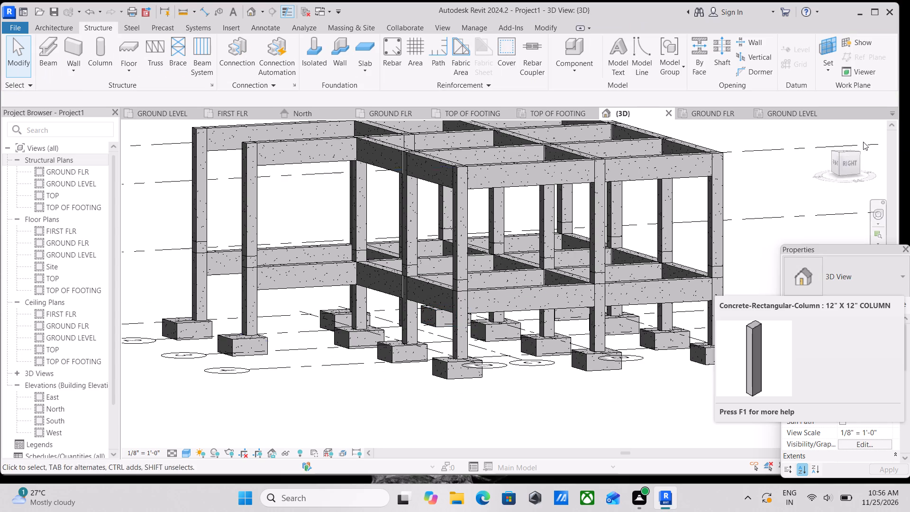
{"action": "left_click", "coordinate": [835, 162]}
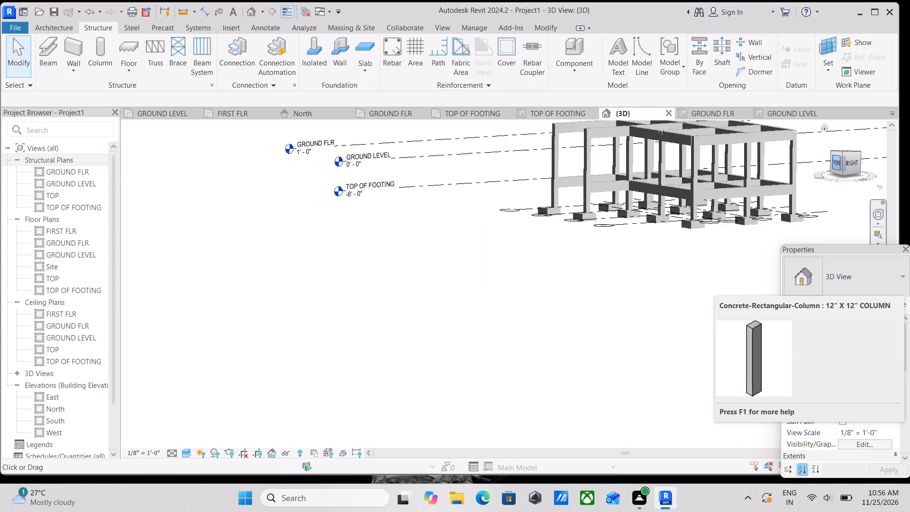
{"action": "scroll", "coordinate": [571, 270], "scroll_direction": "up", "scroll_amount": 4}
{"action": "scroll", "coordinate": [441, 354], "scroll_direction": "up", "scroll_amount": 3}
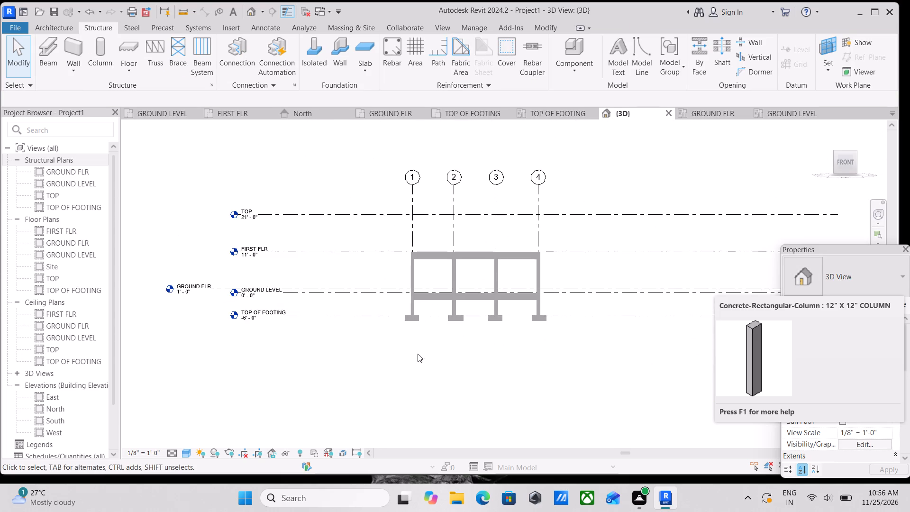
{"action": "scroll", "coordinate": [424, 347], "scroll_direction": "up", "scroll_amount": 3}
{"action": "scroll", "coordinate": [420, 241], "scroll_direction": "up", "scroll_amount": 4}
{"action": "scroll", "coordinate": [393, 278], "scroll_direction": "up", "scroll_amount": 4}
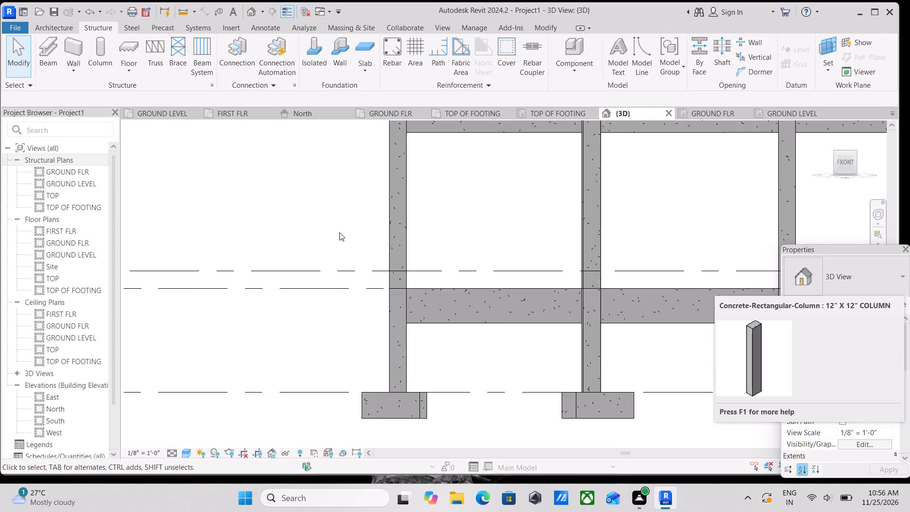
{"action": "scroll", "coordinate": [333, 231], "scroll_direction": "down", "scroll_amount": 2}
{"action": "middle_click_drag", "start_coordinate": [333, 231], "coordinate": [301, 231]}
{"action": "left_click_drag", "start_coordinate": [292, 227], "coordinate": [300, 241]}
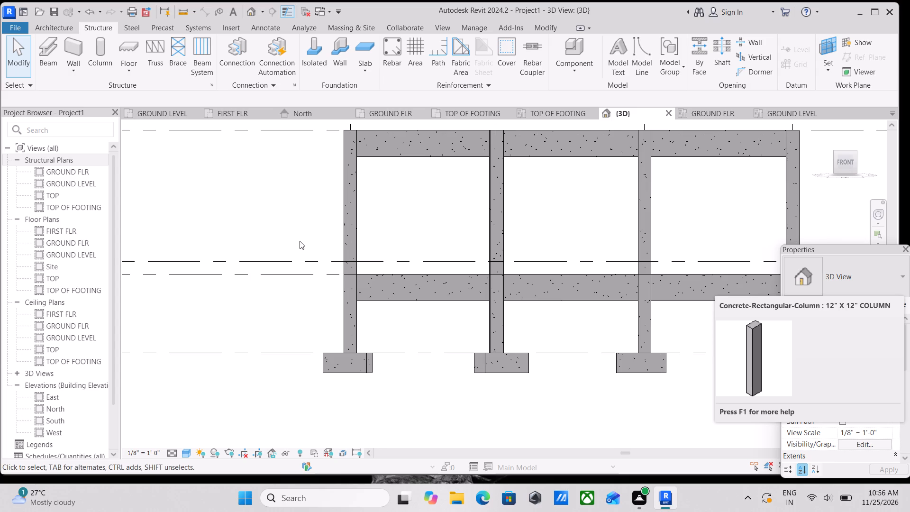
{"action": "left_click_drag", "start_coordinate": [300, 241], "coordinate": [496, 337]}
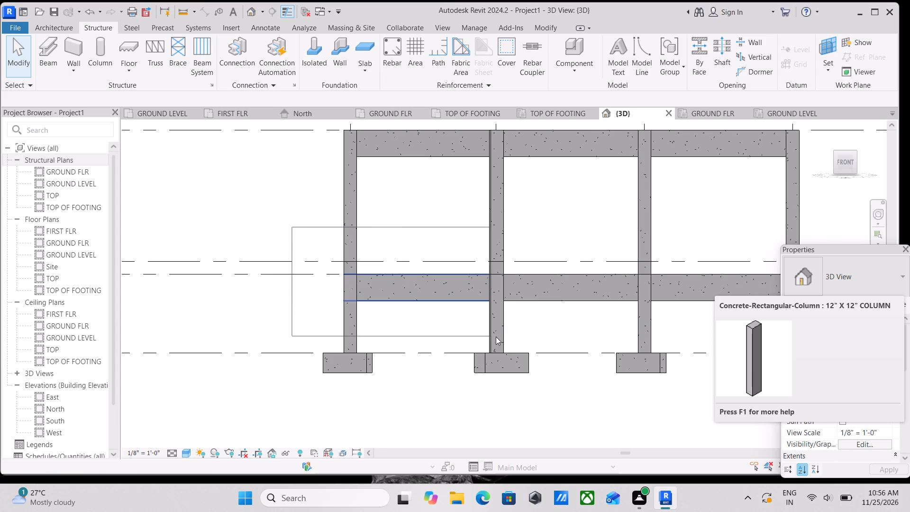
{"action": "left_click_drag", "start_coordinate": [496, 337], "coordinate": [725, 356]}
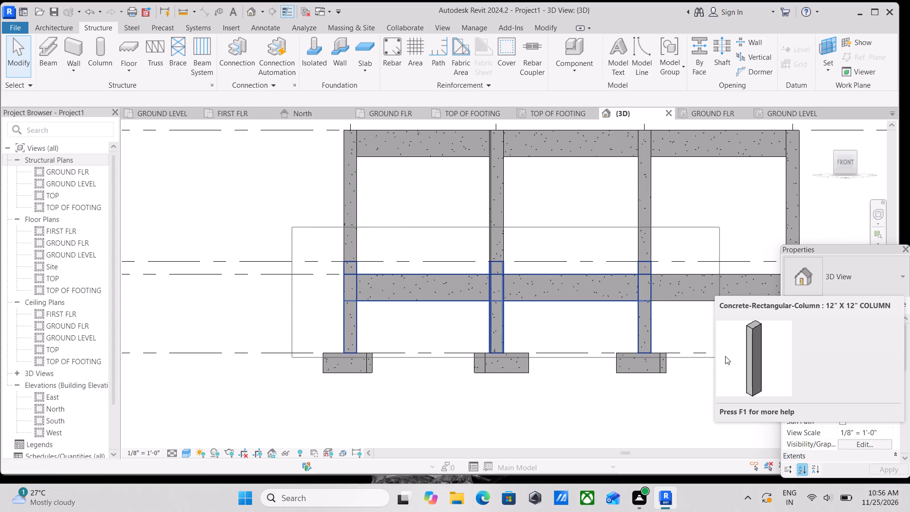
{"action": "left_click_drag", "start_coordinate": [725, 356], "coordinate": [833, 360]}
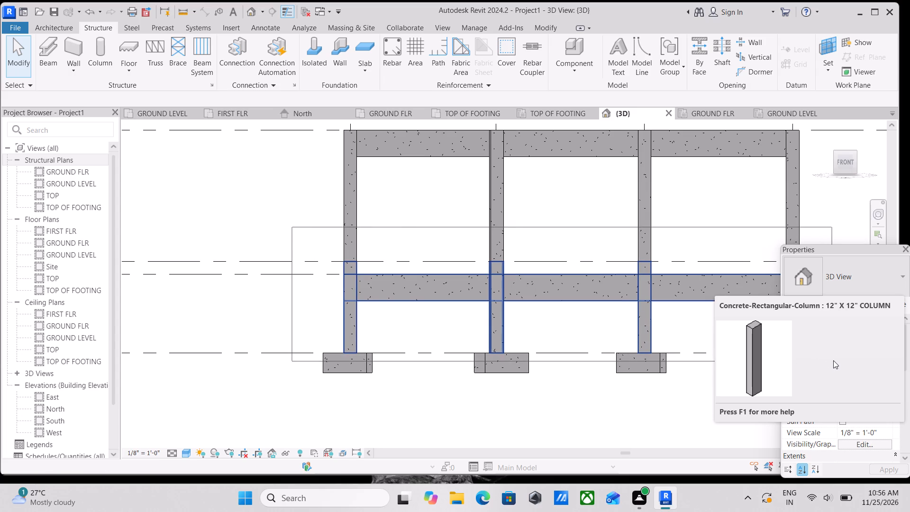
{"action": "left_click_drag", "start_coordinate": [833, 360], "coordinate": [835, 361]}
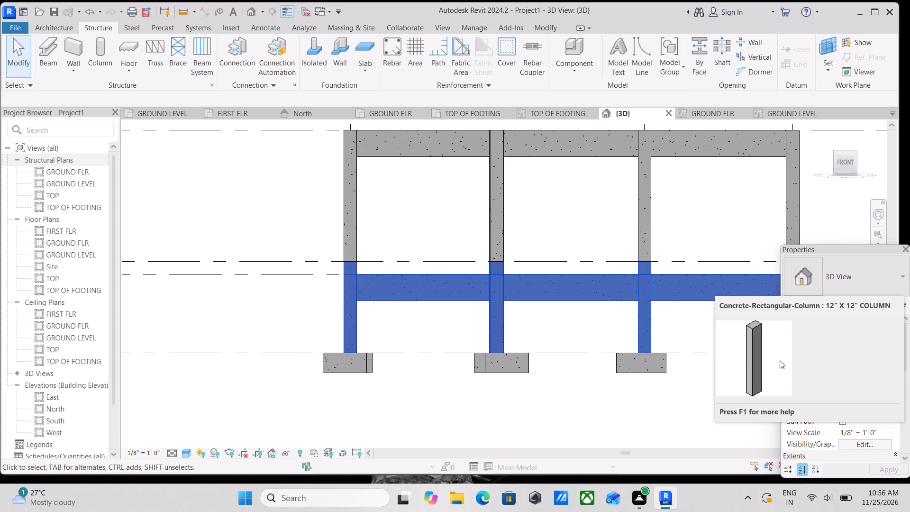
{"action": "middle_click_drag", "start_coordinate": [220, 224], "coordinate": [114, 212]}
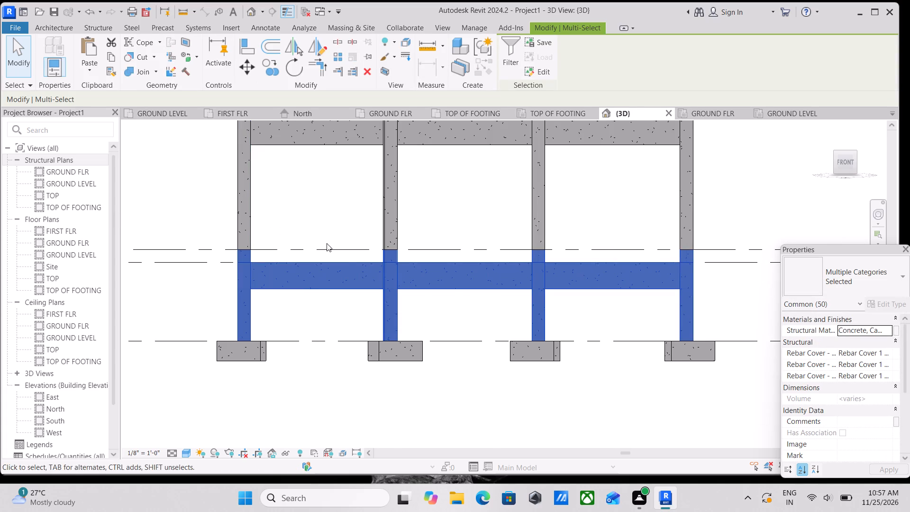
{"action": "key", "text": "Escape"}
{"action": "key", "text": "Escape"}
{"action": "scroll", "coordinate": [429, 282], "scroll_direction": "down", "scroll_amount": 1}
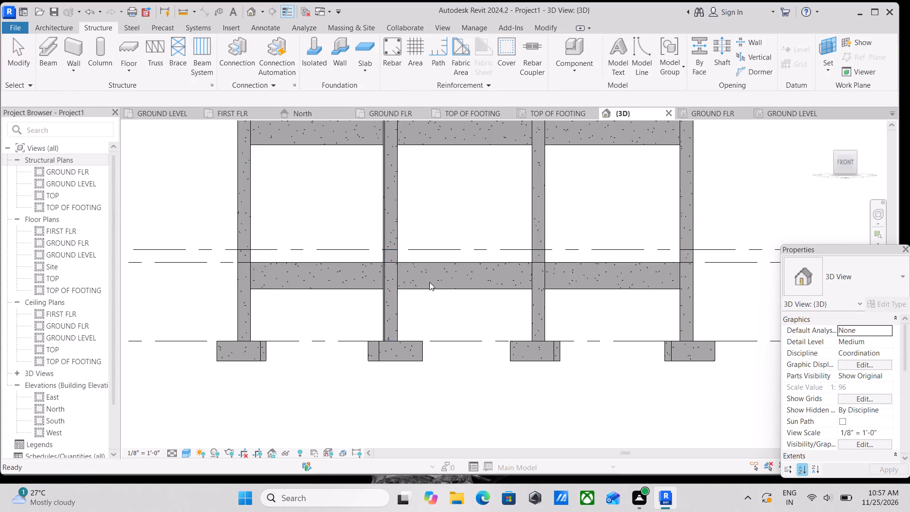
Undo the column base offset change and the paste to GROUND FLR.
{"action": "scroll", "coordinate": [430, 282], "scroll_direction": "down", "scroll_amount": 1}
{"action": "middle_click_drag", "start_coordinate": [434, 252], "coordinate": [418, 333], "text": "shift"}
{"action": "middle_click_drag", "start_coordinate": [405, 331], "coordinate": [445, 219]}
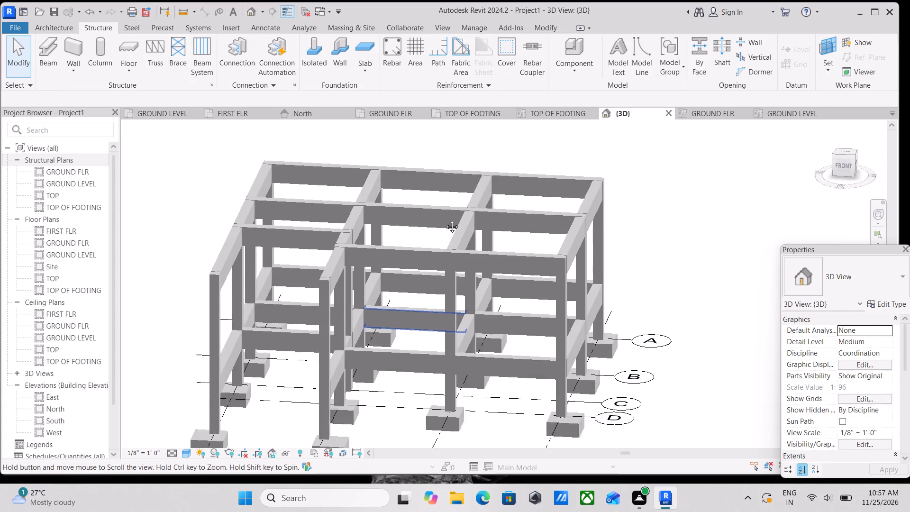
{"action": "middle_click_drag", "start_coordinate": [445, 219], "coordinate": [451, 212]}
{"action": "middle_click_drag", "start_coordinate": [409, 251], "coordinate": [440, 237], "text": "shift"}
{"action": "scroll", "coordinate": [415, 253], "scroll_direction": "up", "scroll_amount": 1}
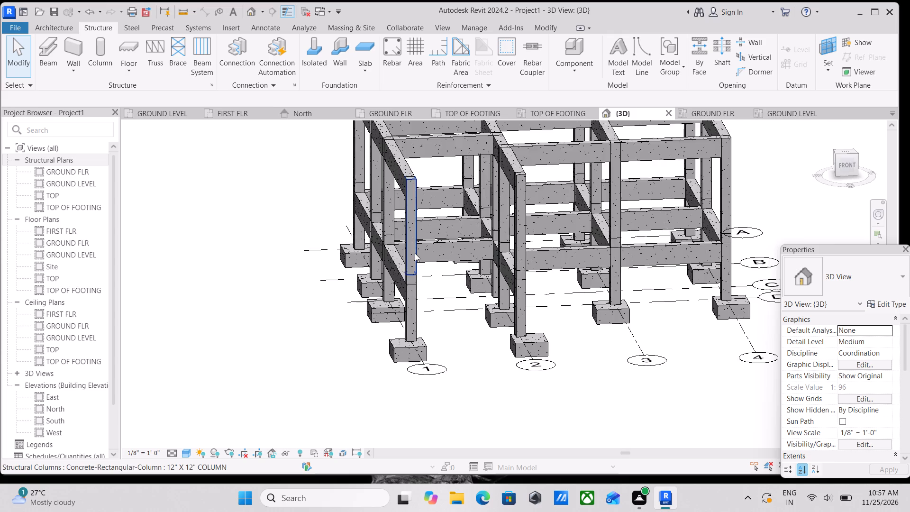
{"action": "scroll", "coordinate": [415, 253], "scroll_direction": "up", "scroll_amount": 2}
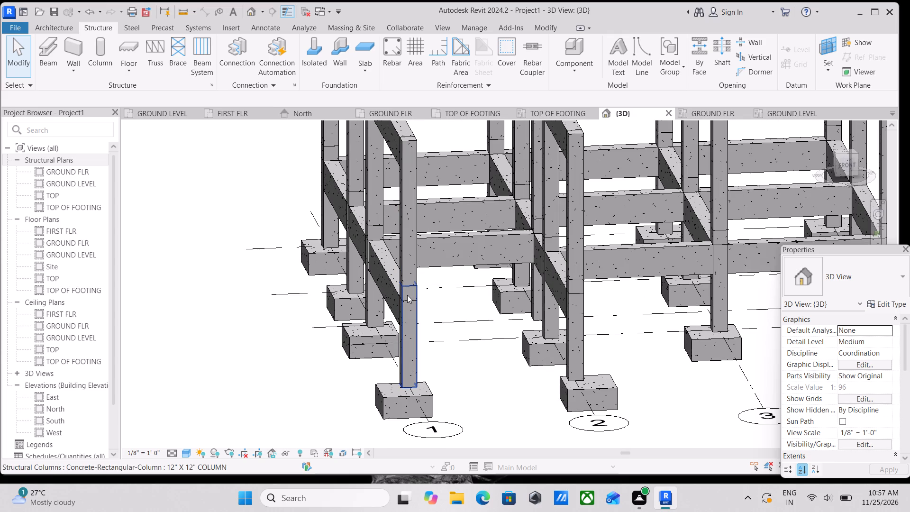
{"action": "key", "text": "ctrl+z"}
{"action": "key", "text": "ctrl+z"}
Examine the column ends between GROUND LEVEL and GROUND FLR in the front view of the frame.
{"action": "scroll", "coordinate": [417, 288], "scroll_direction": "down", "scroll_amount": 1}
{"action": "middle_click_drag", "start_coordinate": [417, 288], "coordinate": [380, 223]}
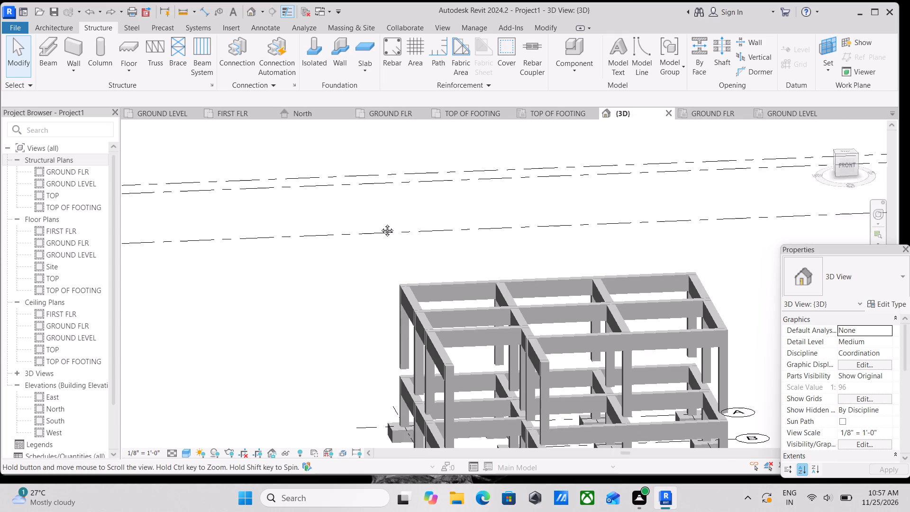
{"action": "middle_click_drag", "start_coordinate": [380, 223], "coordinate": [372, 200]}
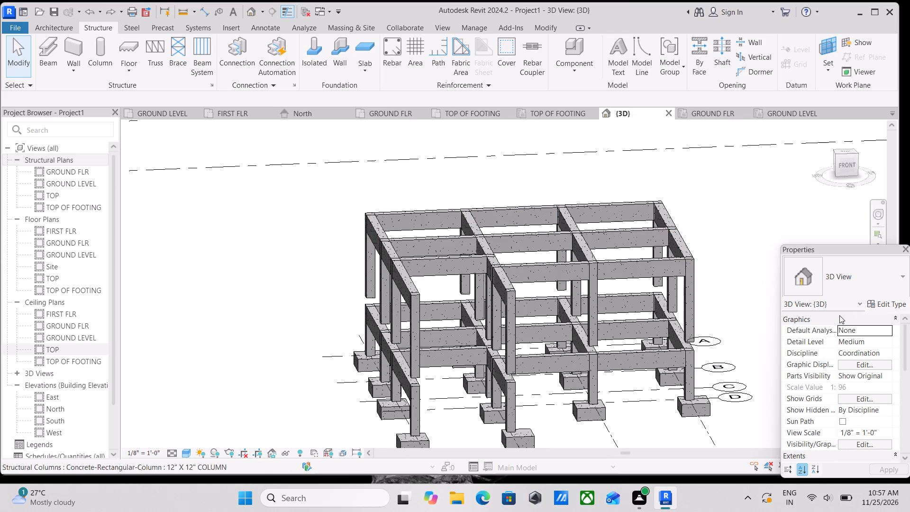
{"action": "left_click", "coordinate": [852, 160]}
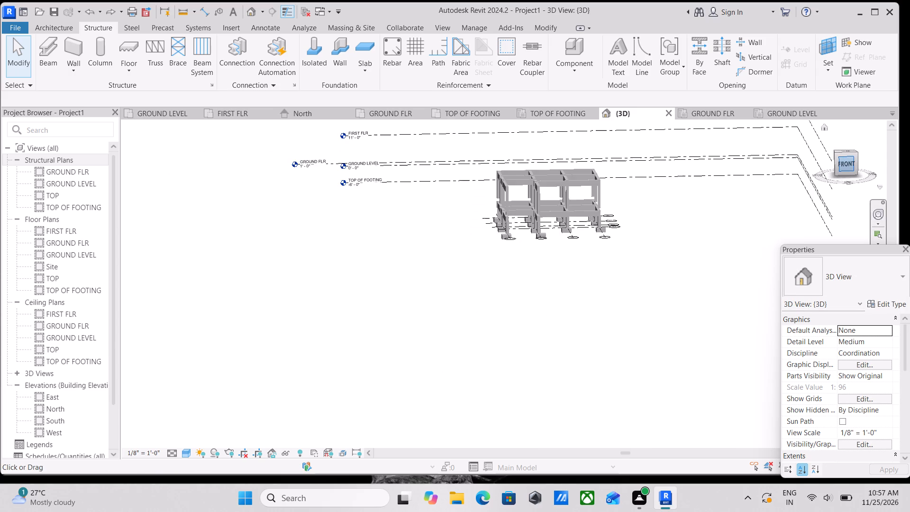
{"action": "scroll", "coordinate": [526, 291], "scroll_direction": "up", "scroll_amount": 4}
{"action": "scroll", "coordinate": [479, 315], "scroll_direction": "up", "scroll_amount": 4}
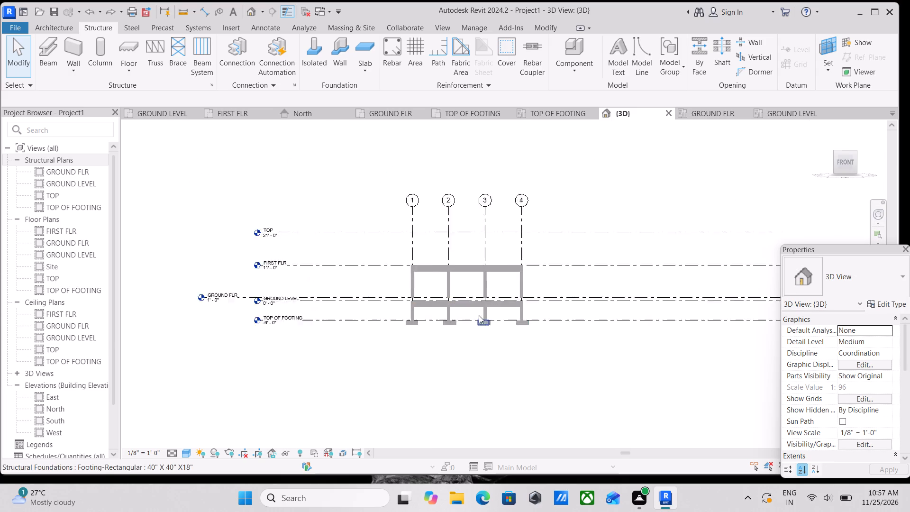
{"action": "scroll", "coordinate": [479, 315], "scroll_direction": "up", "scroll_amount": 1}
{"action": "scroll", "coordinate": [437, 328], "scroll_direction": "up", "scroll_amount": 3}
{"action": "scroll", "coordinate": [383, 279], "scroll_direction": "up", "scroll_amount": 3}
{"action": "scroll", "coordinate": [328, 255], "scroll_direction": "up", "scroll_amount": 4}
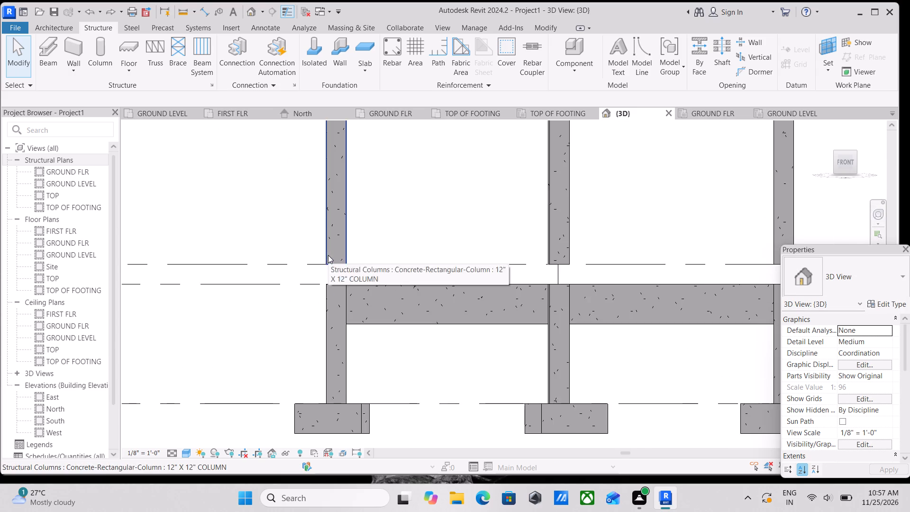
{"action": "scroll", "coordinate": [328, 255], "scroll_direction": "down", "scroll_amount": 4}
{"action": "scroll", "coordinate": [305, 216], "scroll_direction": "down", "scroll_amount": 4}
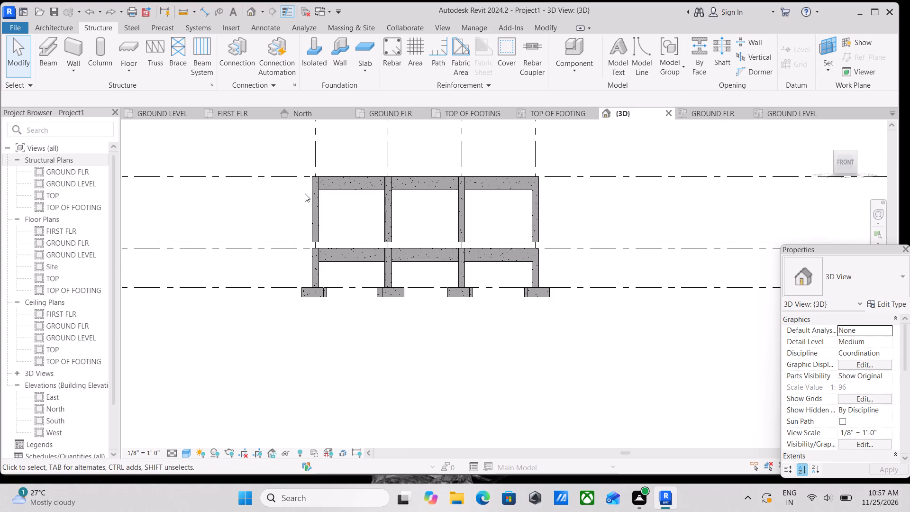
{"action": "scroll", "coordinate": [252, 187], "scroll_direction": "up", "scroll_amount": 3}
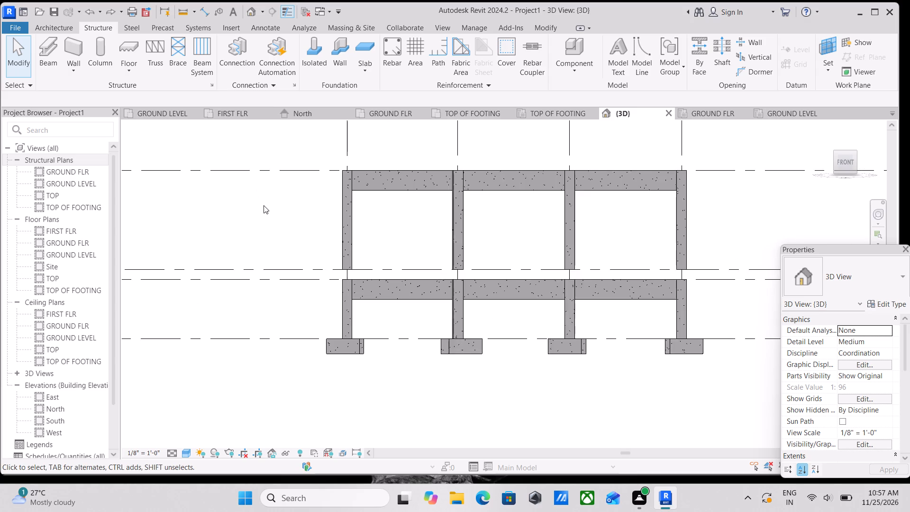
{"action": "middle_click_drag", "start_coordinate": [251, 215], "coordinate": [219, 223]}
{"action": "scroll", "coordinate": [236, 241], "scroll_direction": "up", "scroll_amount": 2}
{"action": "middle_click_drag", "start_coordinate": [293, 247], "coordinate": [258, 283]}
{"action": "scroll", "coordinate": [258, 264], "scroll_direction": "down", "scroll_amount": 1}
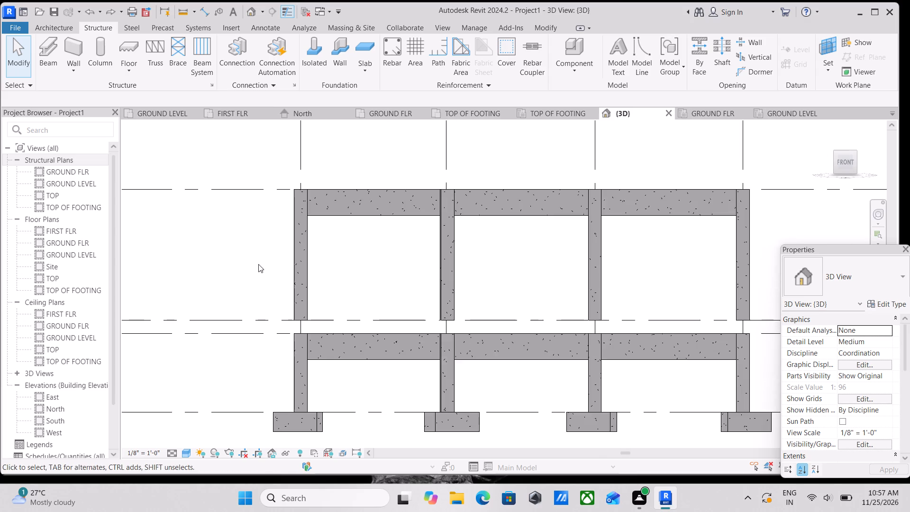
Select the upper-storey frame, filter the selection to Structural Columns only, set their Base Level to GROUND LEVEL, and clear the selection.
{"action": "middle_click_drag", "start_coordinate": [258, 266], "coordinate": [258, 283]}
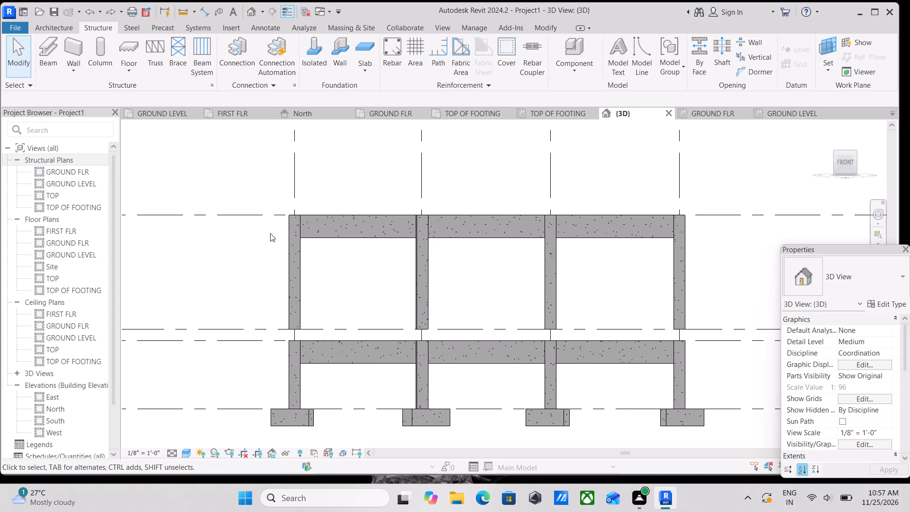
{"action": "scroll", "coordinate": [259, 231], "scroll_direction": "down", "scroll_amount": 1}
{"action": "middle_click_drag", "start_coordinate": [259, 263], "coordinate": [255, 237]}
{"action": "scroll", "coordinate": [692, 281], "scroll_direction": "up", "scroll_amount": 2}
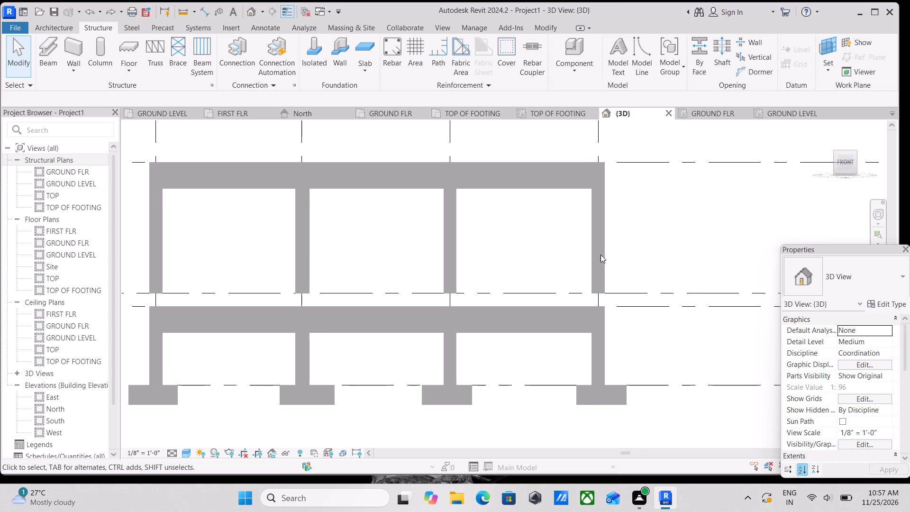
{"action": "middle_click_drag", "start_coordinate": [222, 216], "coordinate": [307, 212]}
{"action": "scroll", "coordinate": [307, 212], "scroll_direction": "up", "scroll_amount": 1}
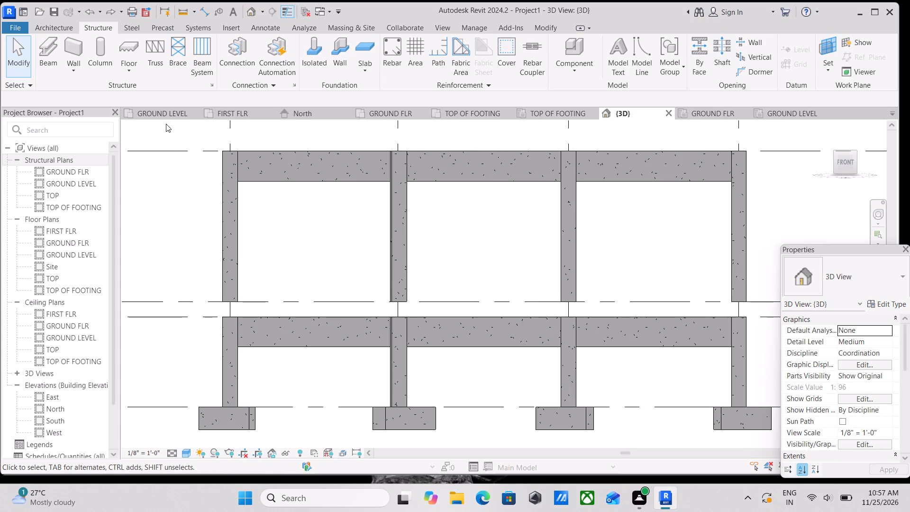
{"action": "middle_click_drag", "start_coordinate": [179, 207], "coordinate": [251, 248]}
{"action": "scroll", "coordinate": [263, 187], "scroll_direction": "down", "scroll_amount": 4}
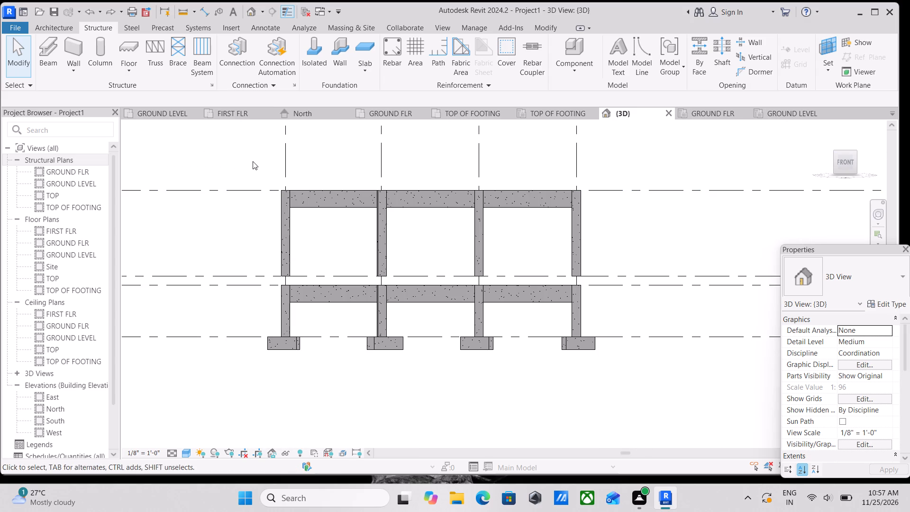
{"action": "left_click_drag", "start_coordinate": [252, 162], "coordinate": [335, 286]}
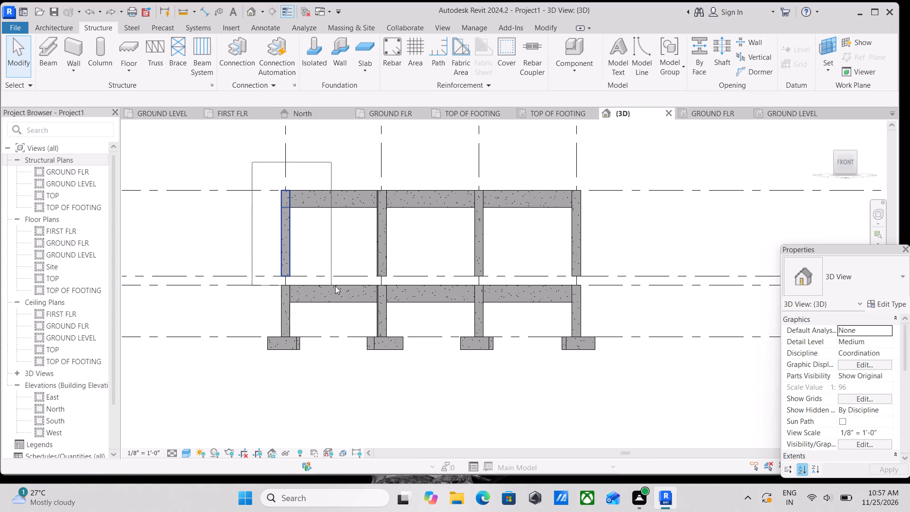
{"action": "left_click_drag", "start_coordinate": [335, 286], "coordinate": [513, 281]}
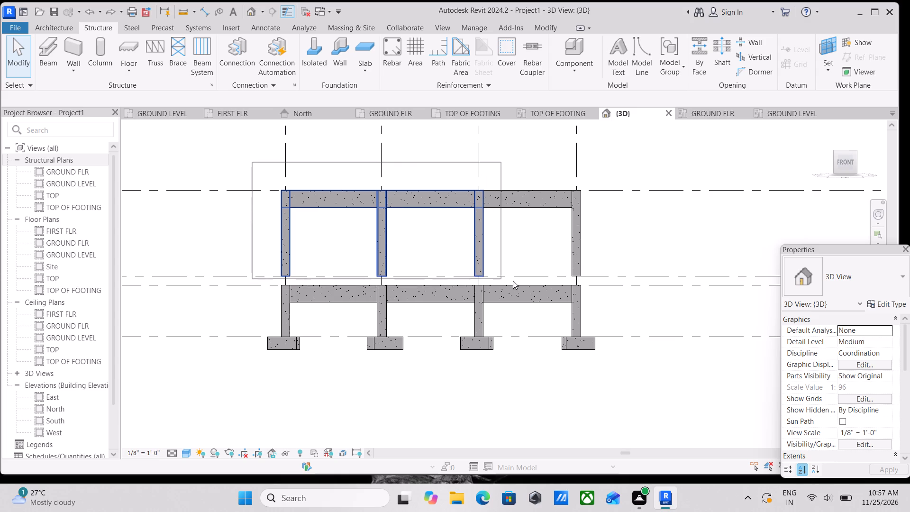
{"action": "left_click_drag", "start_coordinate": [513, 281], "coordinate": [609, 282]}
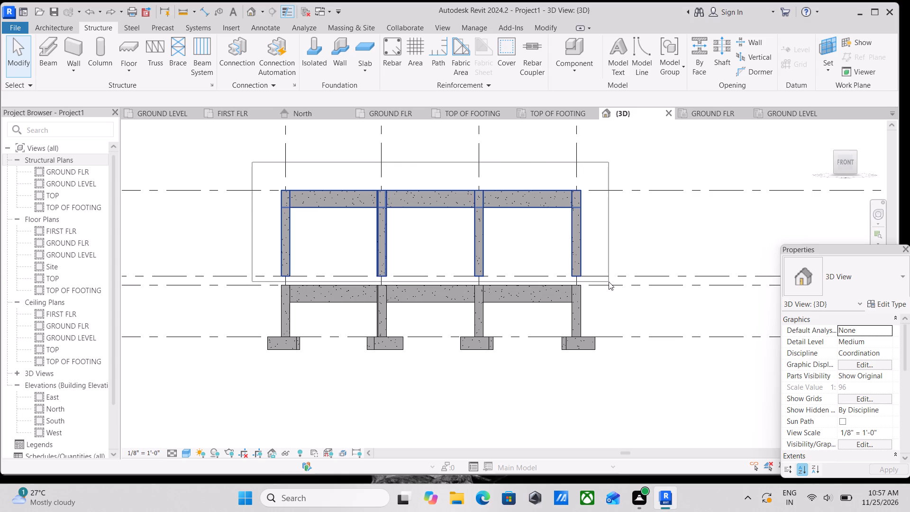
{"action": "left_click_drag", "start_coordinate": [609, 282], "coordinate": [598, 282]}
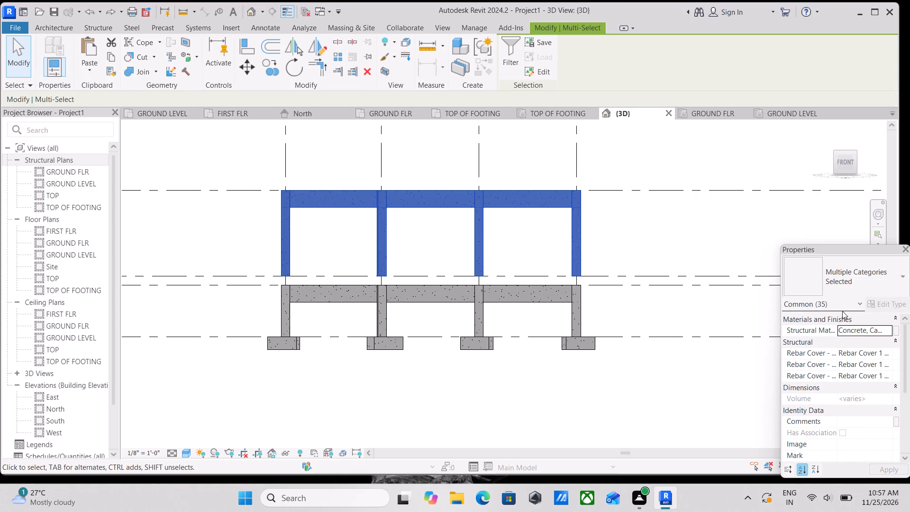
{"action": "left_click", "coordinate": [507, 55]}
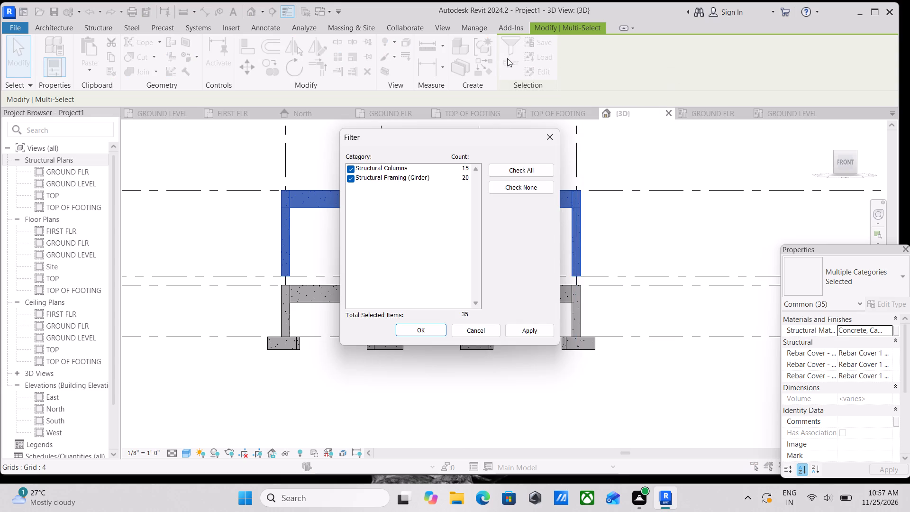
{"action": "left_click", "coordinate": [349, 177]}
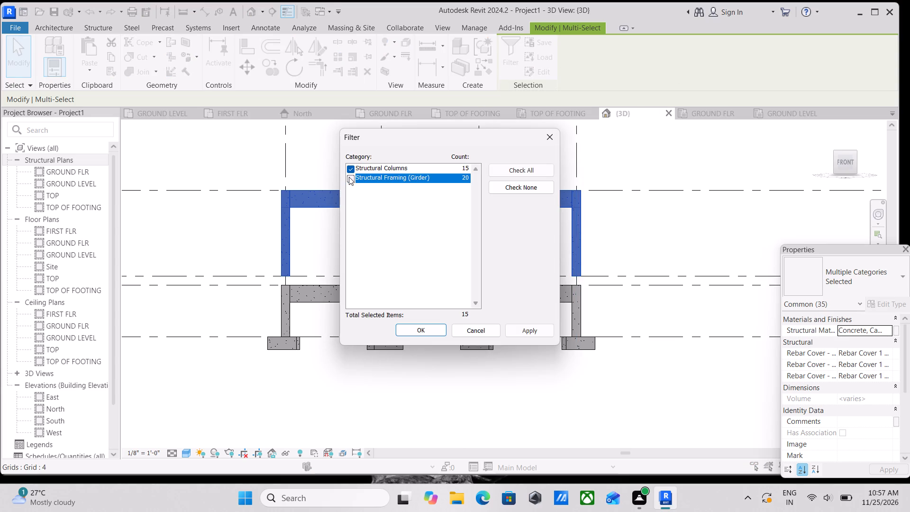
{"action": "left_click", "coordinate": [531, 329]}
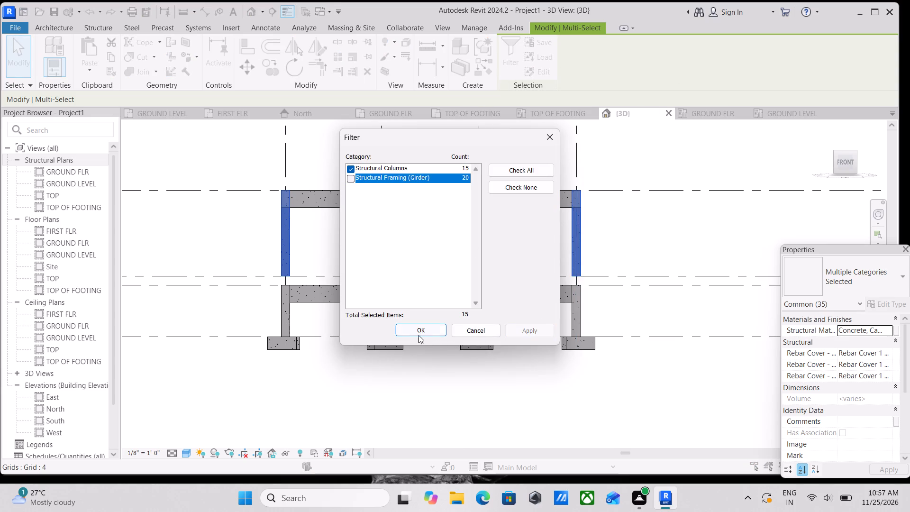
{"action": "left_click", "coordinate": [416, 324]}
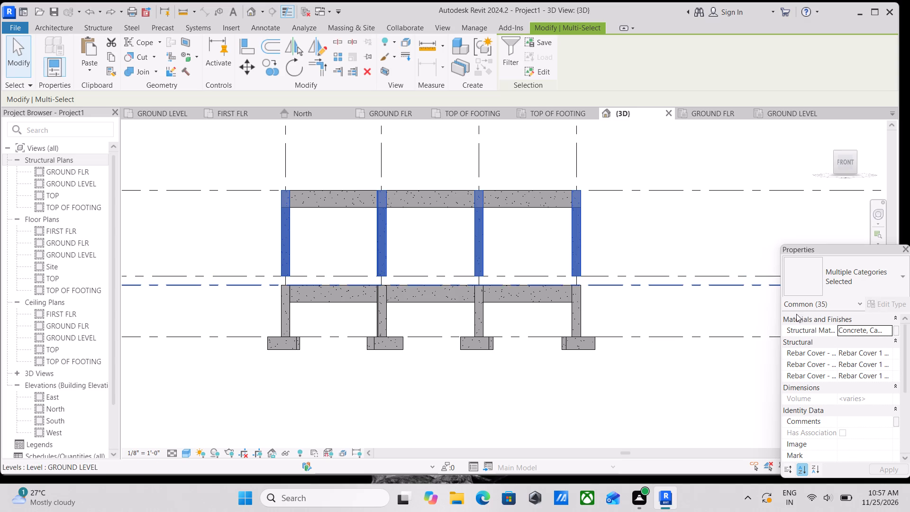
{"action": "scroll", "coordinate": [850, 354], "scroll_direction": "up", "scroll_amount": 2}
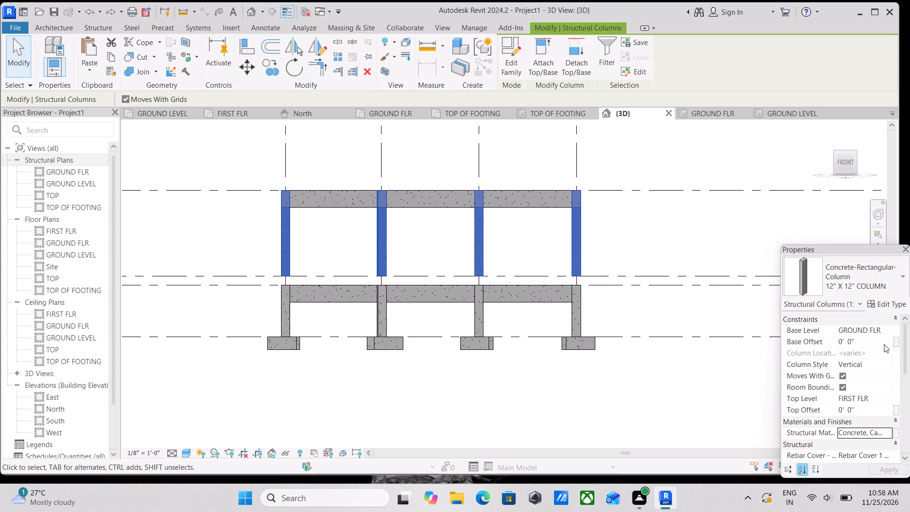
{"action": "left_click", "coordinate": [885, 332]}
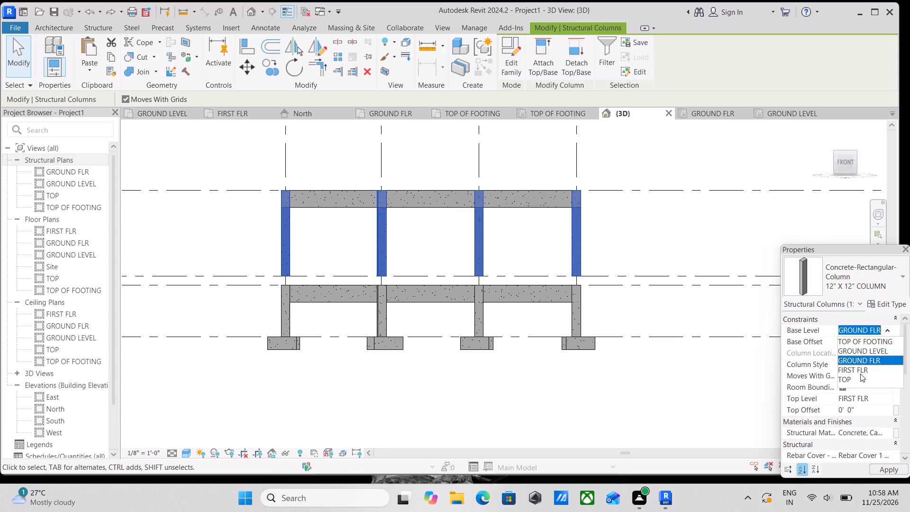
{"action": "scroll", "coordinate": [344, 283], "scroll_direction": "down", "scroll_amount": 7}
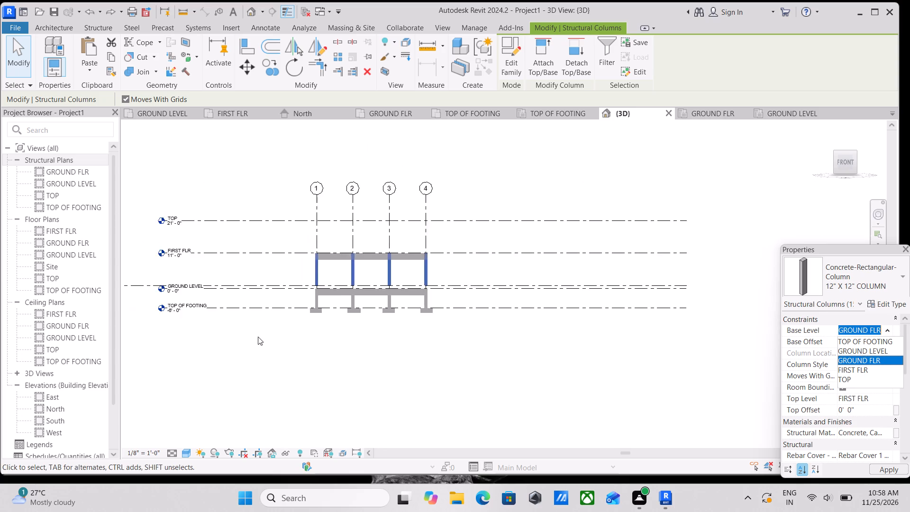
{"action": "scroll", "coordinate": [256, 338], "scroll_direction": "down", "scroll_amount": 1}
{"action": "scroll", "coordinate": [207, 306], "scroll_direction": "up", "scroll_amount": 2}
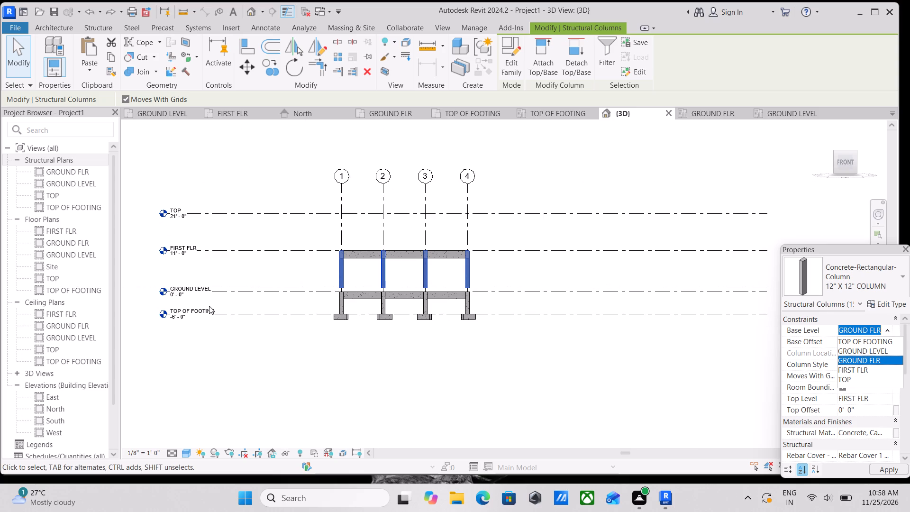
{"action": "middle_click_drag", "start_coordinate": [290, 299], "coordinate": [132, 299]}
{"action": "scroll", "coordinate": [150, 302], "scroll_direction": "up", "scroll_amount": 2}
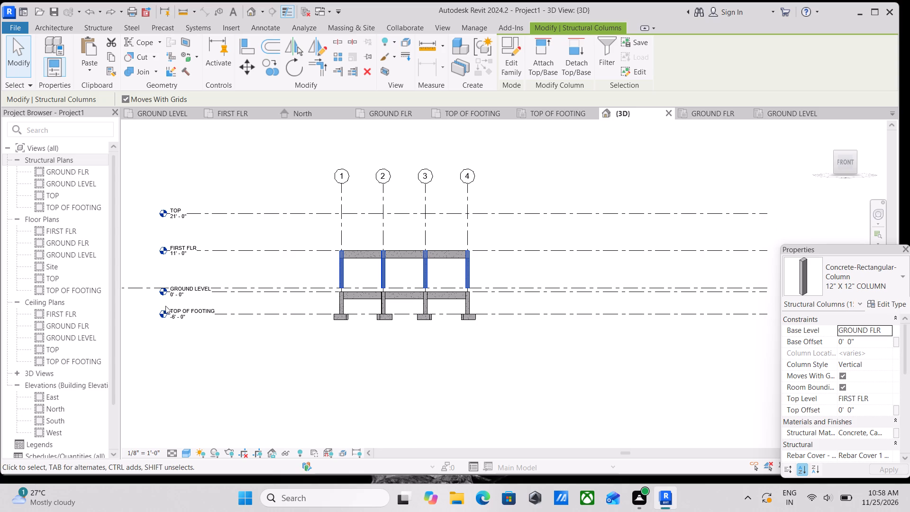
{"action": "scroll", "coordinate": [165, 306], "scroll_direction": "up", "scroll_amount": 1}
{"action": "scroll", "coordinate": [220, 288], "scroll_direction": "up", "scroll_amount": 3}
{"action": "scroll", "coordinate": [221, 288], "scroll_direction": "down", "scroll_amount": 4}
{"action": "scroll", "coordinate": [293, 297], "scroll_direction": "down", "scroll_amount": 2}
{"action": "middle_click_drag", "start_coordinate": [293, 297], "coordinate": [305, 291]}
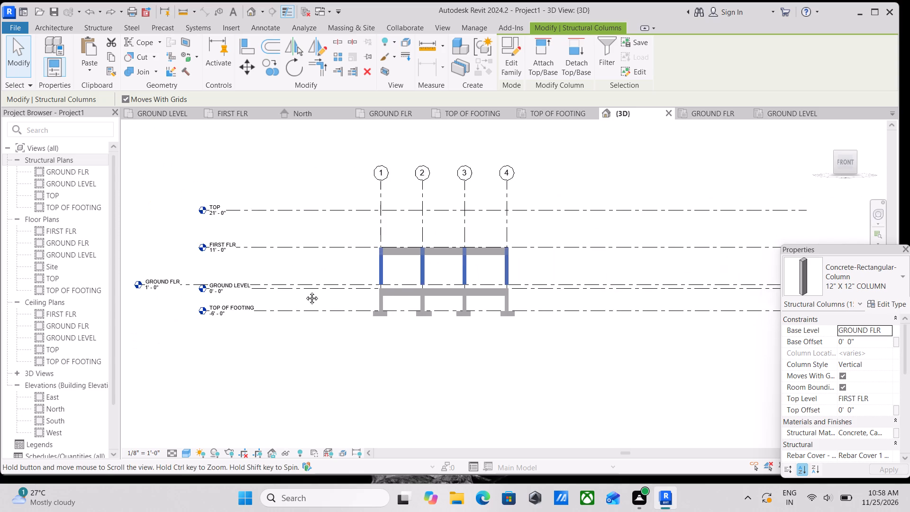
{"action": "middle_click_drag", "start_coordinate": [305, 291], "coordinate": [350, 288]}
{"action": "middle_click_drag", "start_coordinate": [350, 288], "coordinate": [338, 288]}
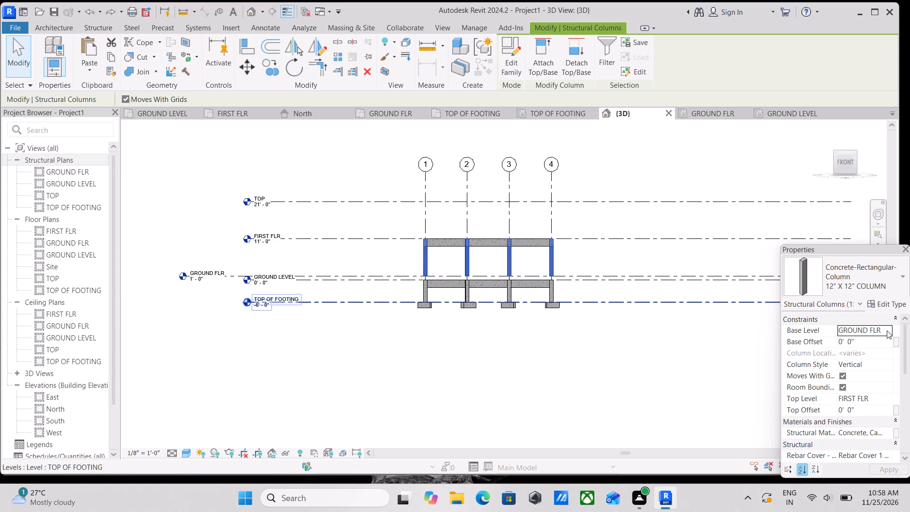
{"action": "left_click", "coordinate": [887, 330]}
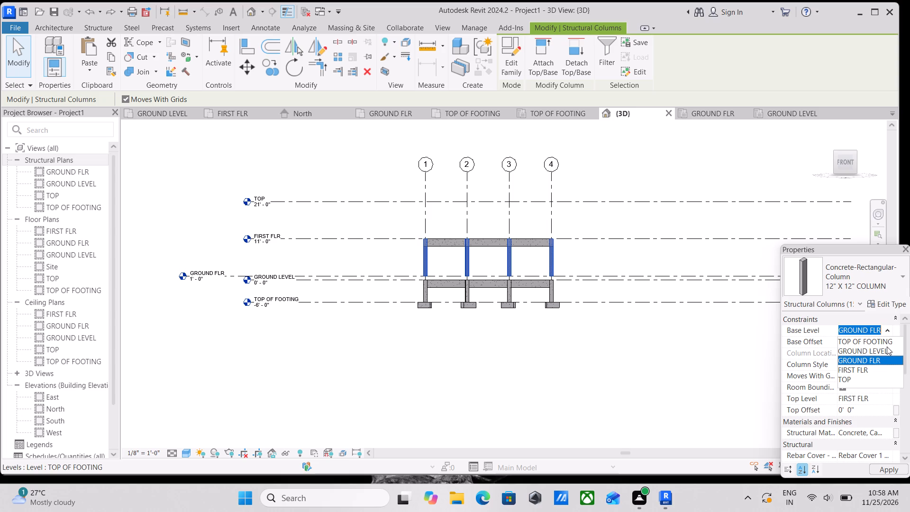
{"action": "left_click", "coordinate": [887, 348]}
{"action": "scroll", "coordinate": [499, 265], "scroll_direction": "up", "scroll_amount": 3}
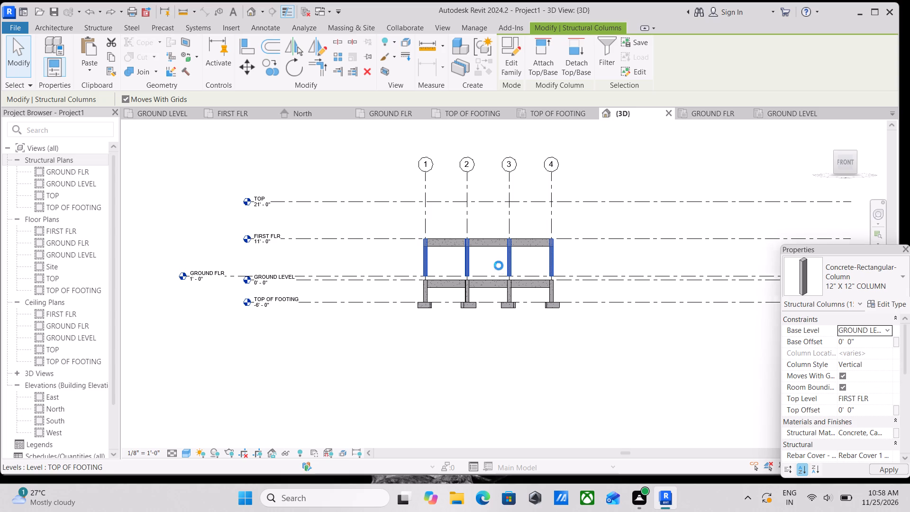
{"action": "scroll", "coordinate": [493, 278], "scroll_direction": "up", "scroll_amount": 3}
{"action": "scroll", "coordinate": [492, 282], "scroll_direction": "down", "scroll_amount": 2}
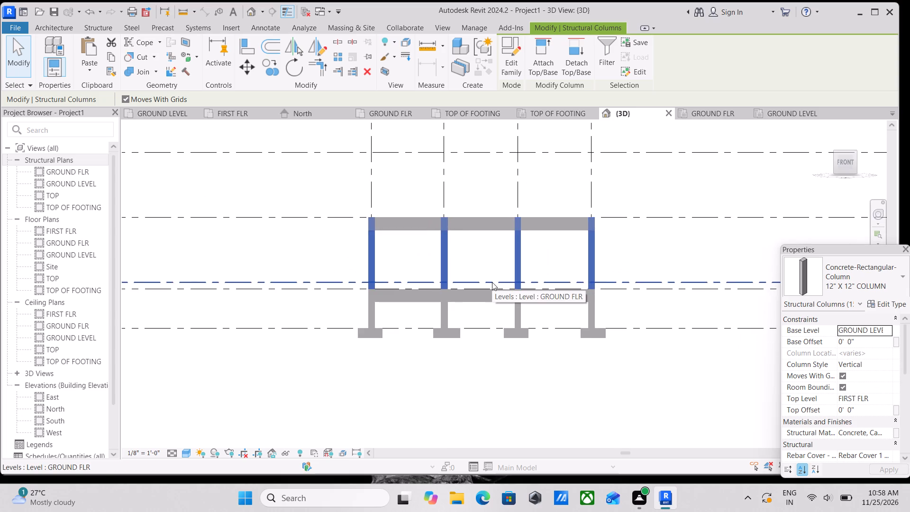
{"action": "scroll", "coordinate": [492, 282], "scroll_direction": "down", "scroll_amount": 3}
{"action": "key", "text": "Escape"}
Examine the whole frame in 3D from an angled view, checking how the upper columns meet the ground-level beams and lower columns.
{"action": "scroll", "coordinate": [496, 281], "scroll_direction": "down", "scroll_amount": 1}
{"action": "middle_click_drag", "start_coordinate": [496, 281], "coordinate": [455, 342], "text": "shift"}
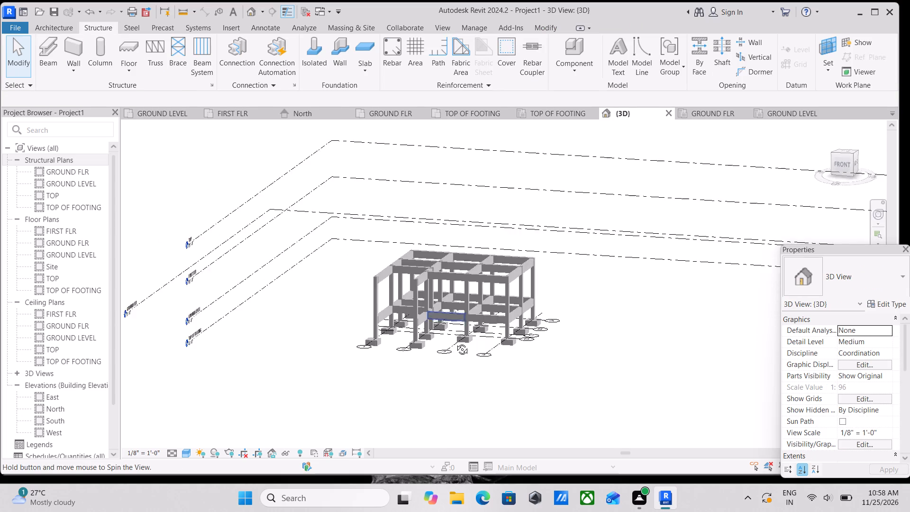
{"action": "middle_click_drag", "start_coordinate": [455, 342], "coordinate": [421, 352], "text": "shift"}
{"action": "scroll", "coordinate": [386, 333], "scroll_direction": "up", "scroll_amount": 1}
{"action": "middle_click_drag", "start_coordinate": [386, 332], "coordinate": [408, 373], "text": "shift"}
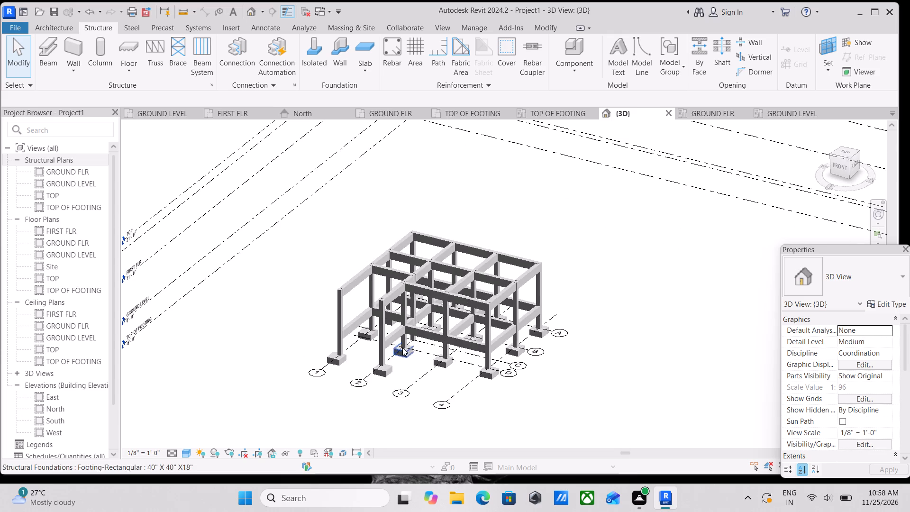
{"action": "middle_click_drag", "start_coordinate": [402, 347], "coordinate": [405, 322], "text": "shift"}
{"action": "scroll", "coordinate": [405, 322], "scroll_direction": "down", "scroll_amount": 3}
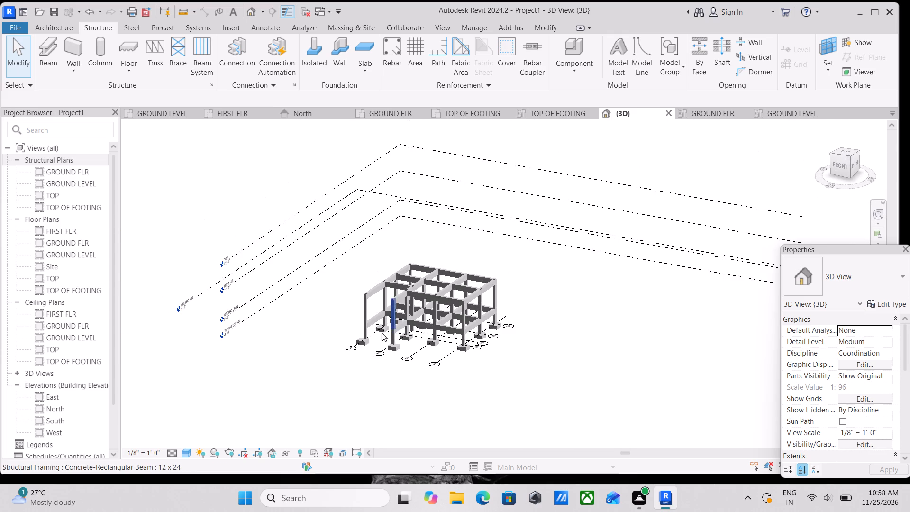
{"action": "middle_click_drag", "start_coordinate": [306, 316], "coordinate": [335, 362]}
{"action": "scroll", "coordinate": [335, 362], "scroll_direction": "up", "scroll_amount": 2}
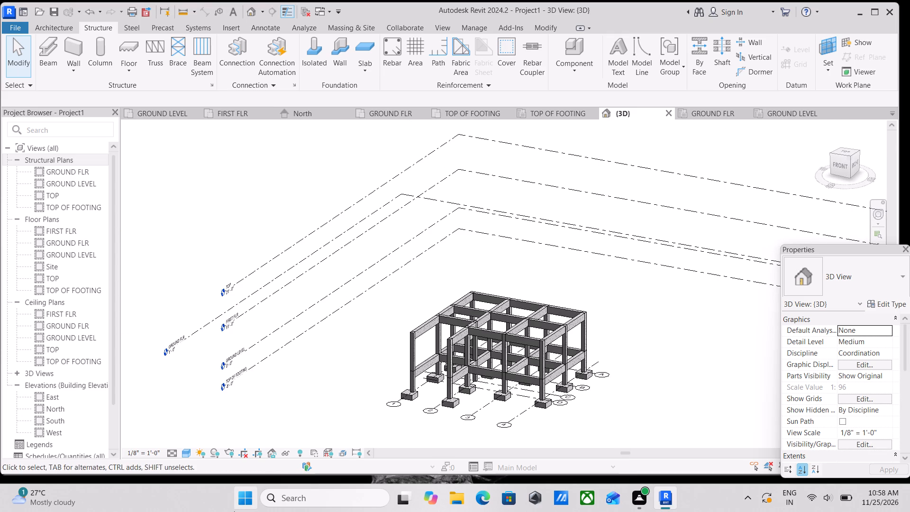
Open the recent house reference image "WhatsApp Image 2026-11-25 at 10.01.48 AM.jpeg" in Photos and study the facade, porch, balcony and roof.
{"action": "left_click", "coordinate": [247, 497]}
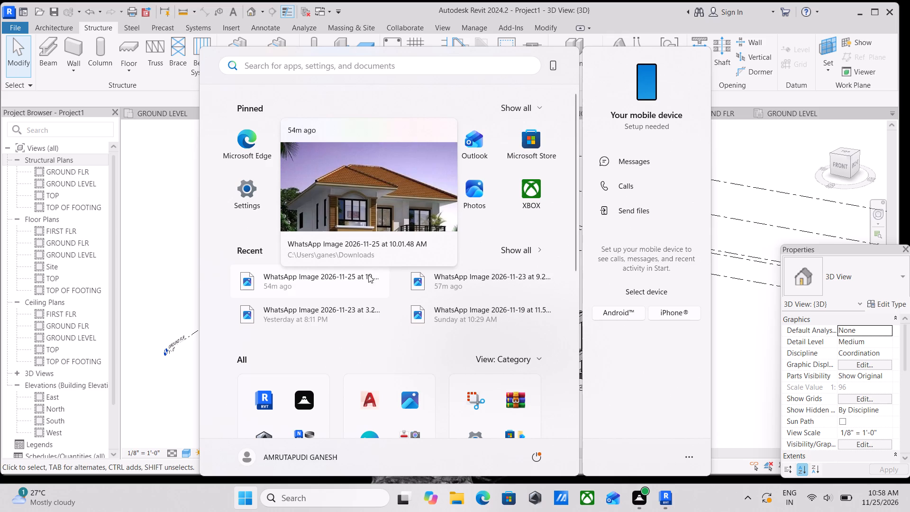
{"action": "left_click", "coordinate": [335, 281]}
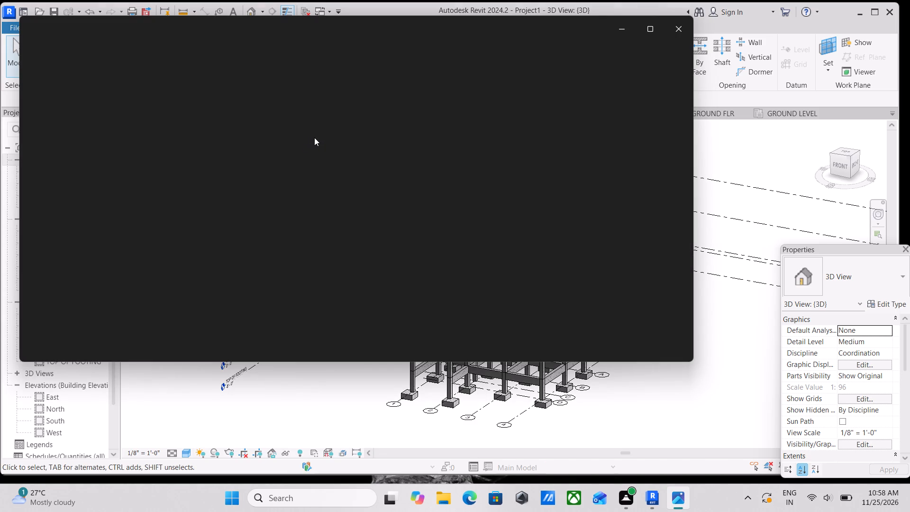
{"action": "scroll", "coordinate": [356, 193], "scroll_direction": "up", "scroll_amount": 3}
{"action": "middle_click_drag", "start_coordinate": [340, 164], "coordinate": [340, 225]}
{"action": "scroll", "coordinate": [340, 225], "scroll_direction": "up", "scroll_amount": 3}
{"action": "middle_click_drag", "start_coordinate": [362, 179], "coordinate": [346, 203]}
{"action": "scroll", "coordinate": [328, 218], "scroll_direction": "up", "scroll_amount": 2}
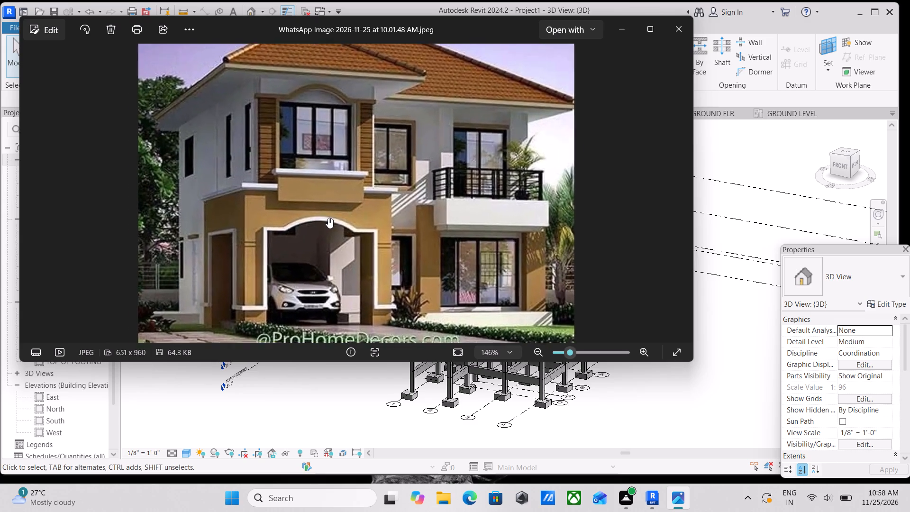
{"action": "scroll", "coordinate": [328, 218], "scroll_direction": "up", "scroll_amount": 1}
{"action": "middle_click_drag", "start_coordinate": [358, 162], "coordinate": [359, 181]}
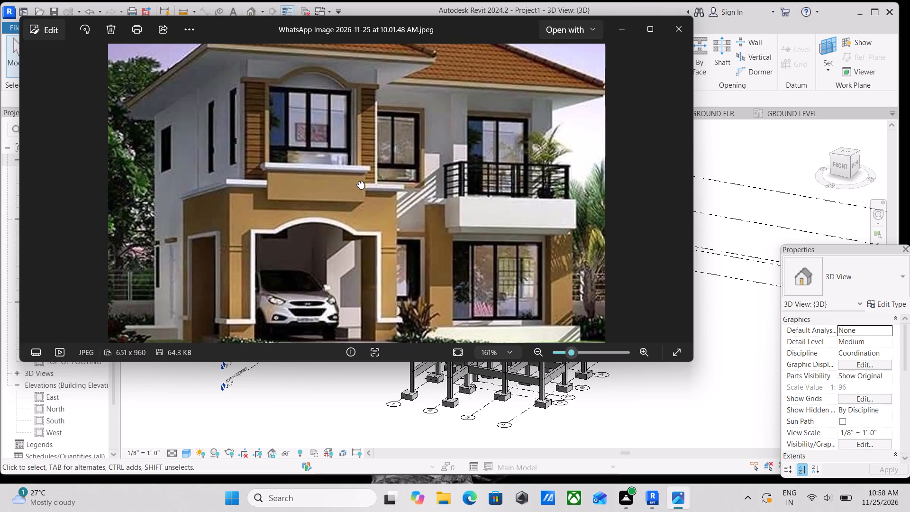
{"action": "middle_click_drag", "start_coordinate": [359, 181], "coordinate": [359, 185]}
{"action": "scroll", "coordinate": [359, 185], "scroll_direction": "down", "scroll_amount": 1}
{"action": "scroll", "coordinate": [441, 233], "scroll_direction": "up", "scroll_amount": 1}
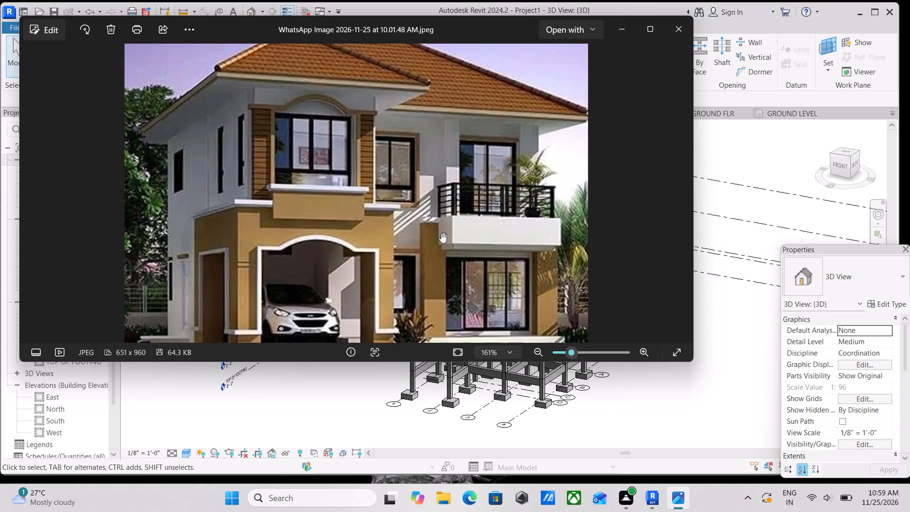
{"action": "scroll", "coordinate": [441, 233], "scroll_direction": "up", "scroll_amount": 1}
{"action": "scroll", "coordinate": [441, 233], "scroll_direction": "down", "scroll_amount": 3}
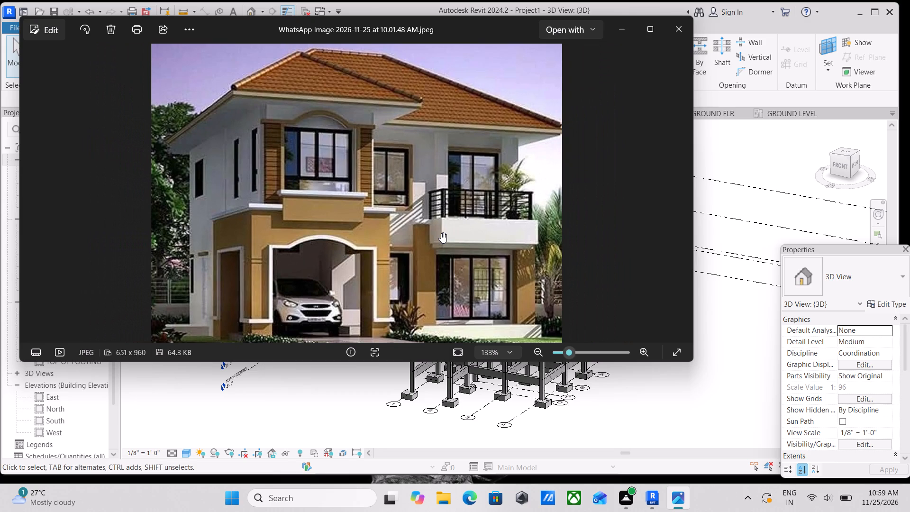
{"action": "scroll", "coordinate": [441, 233], "scroll_direction": "up", "scroll_amount": 3}
{"action": "scroll", "coordinate": [415, 222], "scroll_direction": "down", "scroll_amount": 9}
{"action": "middle_click_drag", "start_coordinate": [405, 233], "coordinate": [408, 191]}
{"action": "scroll", "coordinate": [361, 225], "scroll_direction": "up", "scroll_amount": 3}
{"action": "middle_click_drag", "start_coordinate": [363, 211], "coordinate": [356, 270]}
{"action": "middle_click_drag", "start_coordinate": [369, 186], "coordinate": [365, 233]}
{"action": "scroll", "coordinate": [344, 225], "scroll_direction": "up", "scroll_amount": 3}
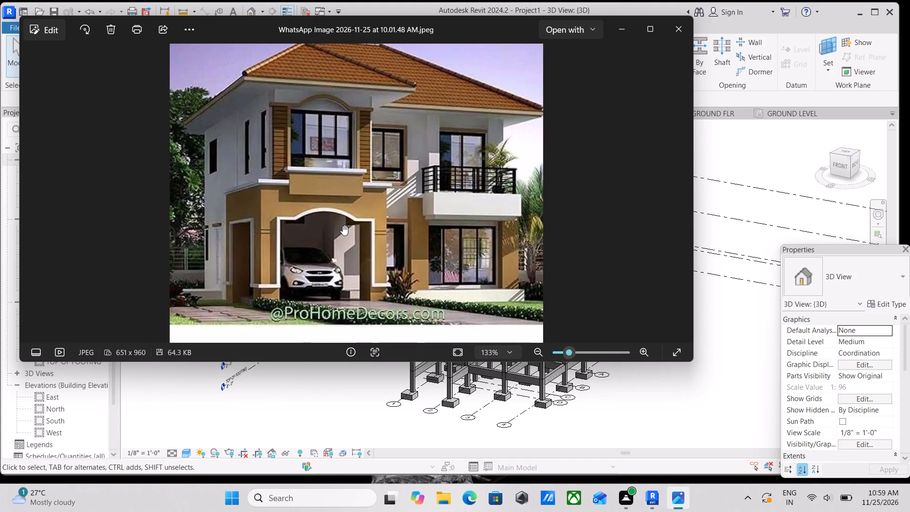
{"action": "scroll", "coordinate": [343, 225], "scroll_direction": "up", "scroll_amount": 2}
{"action": "scroll", "coordinate": [343, 225], "scroll_direction": "down", "scroll_amount": 5}
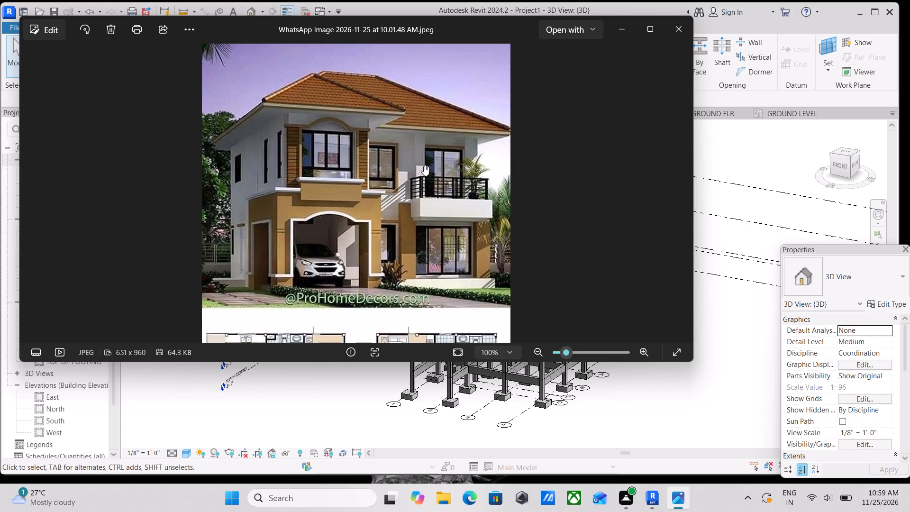
Study the house facade up close in the reference image, close it, and check the whole frame from a 3D corner view.
{"action": "scroll", "coordinate": [423, 168], "scroll_direction": "up", "scroll_amount": 6}
{"action": "scroll", "coordinate": [455, 205], "scroll_direction": "down", "scroll_amount": 2}
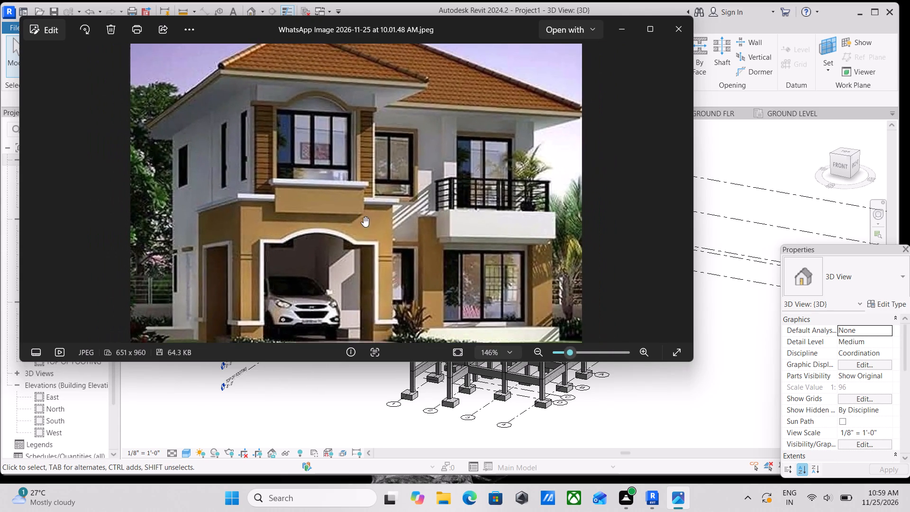
{"action": "scroll", "coordinate": [339, 213], "scroll_direction": "down", "scroll_amount": 3}
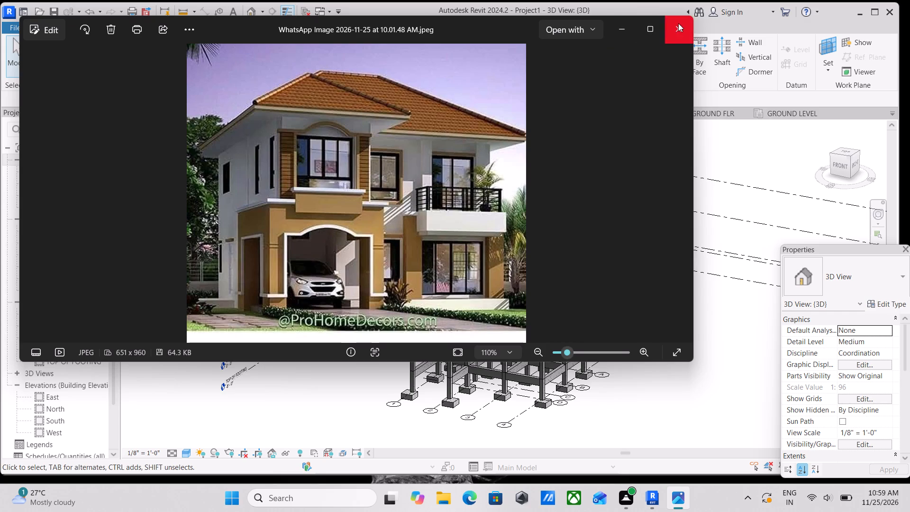
{"action": "left_click", "coordinate": [678, 23]}
{"action": "scroll", "coordinate": [439, 326], "scroll_direction": "up", "scroll_amount": 3}
{"action": "scroll", "coordinate": [444, 369], "scroll_direction": "up", "scroll_amount": 3}
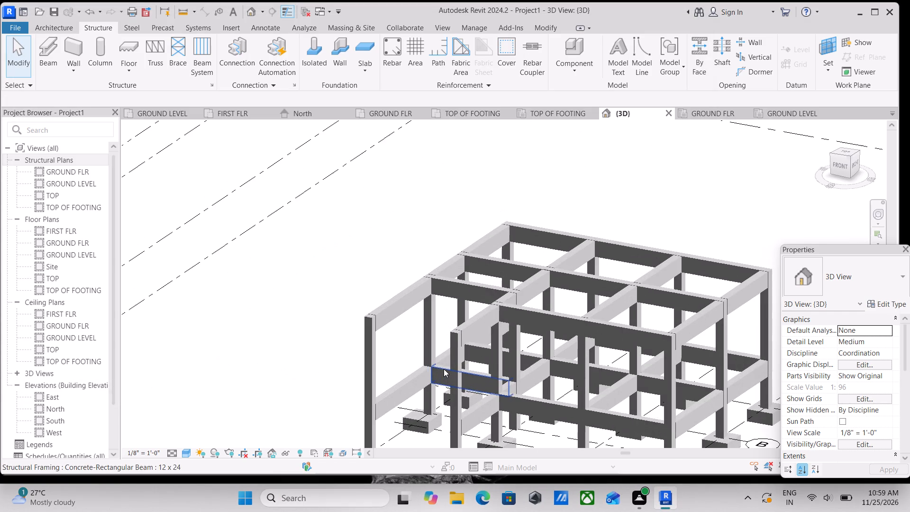
{"action": "left_click", "coordinate": [850, 158]}
{"action": "scroll", "coordinate": [731, 245], "scroll_direction": "up", "scroll_amount": 3}
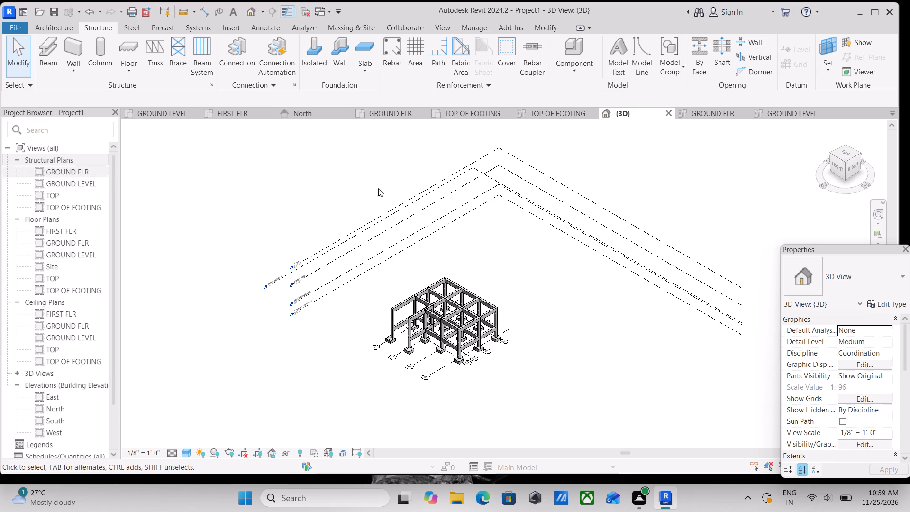
In the GROUND FLR structural plan, create a rectangular structural floor, about 10'-2" by 10'-4", inside the beams of the leftmost bay between grids A and B.
{"action": "left_click", "coordinate": [701, 110]}
{"action": "middle_click_drag", "start_coordinate": [429, 331], "coordinate": [409, 255]}
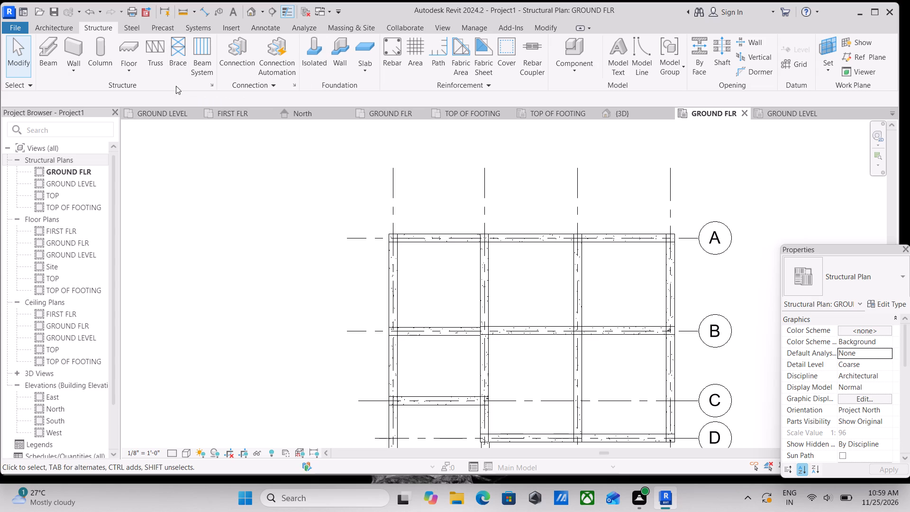
{"action": "left_click", "coordinate": [122, 67]}
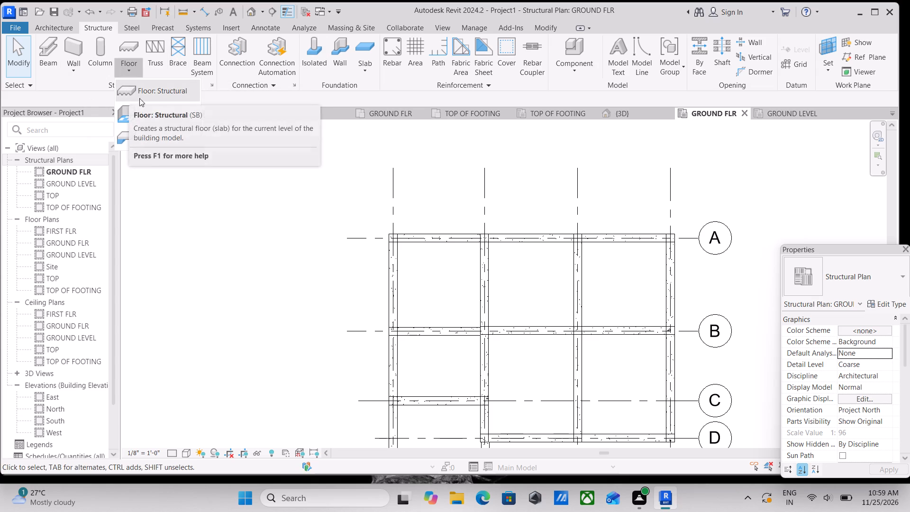
{"action": "left_click", "coordinate": [171, 93]}
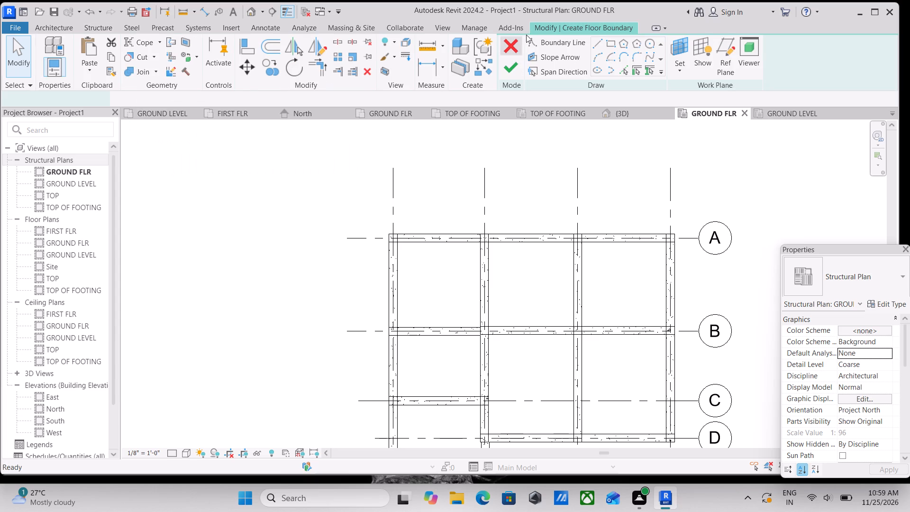
{"action": "left_click", "coordinate": [610, 47]}
{"action": "scroll", "coordinate": [417, 271], "scroll_direction": "up", "scroll_amount": 5}
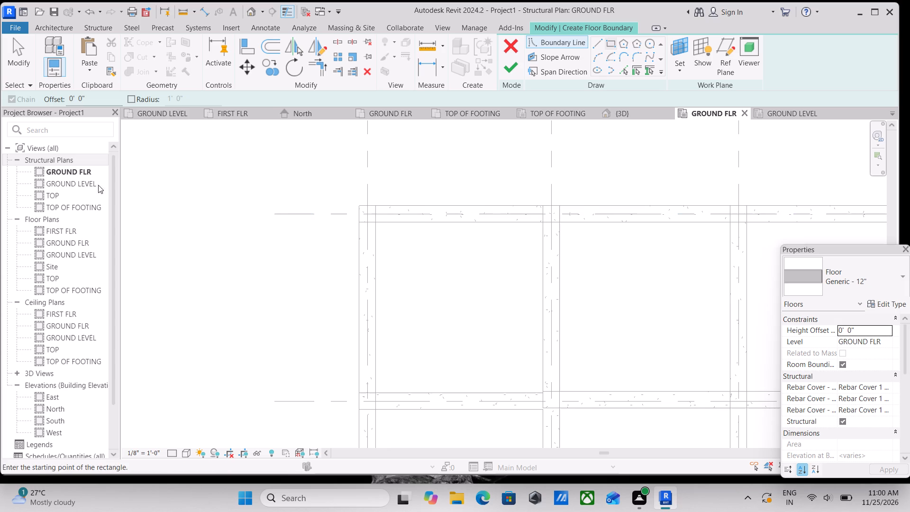
{"action": "left_click", "coordinate": [376, 223]}
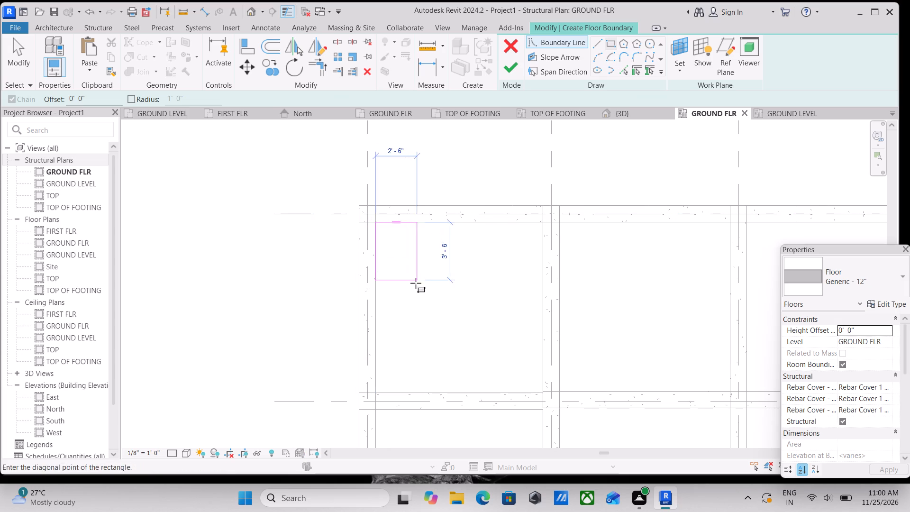
{"action": "middle_click_drag", "start_coordinate": [416, 283], "coordinate": [389, 196]}
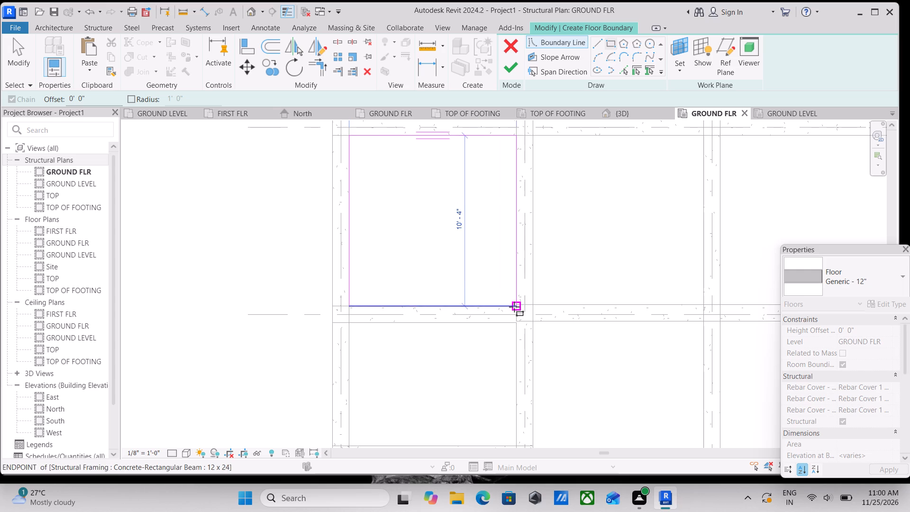
{"action": "left_click", "coordinate": [517, 308]}
{"action": "scroll", "coordinate": [442, 182], "scroll_direction": "down", "scroll_amount": 1}
{"action": "middle_click_drag", "start_coordinate": [442, 182], "coordinate": [442, 218]}
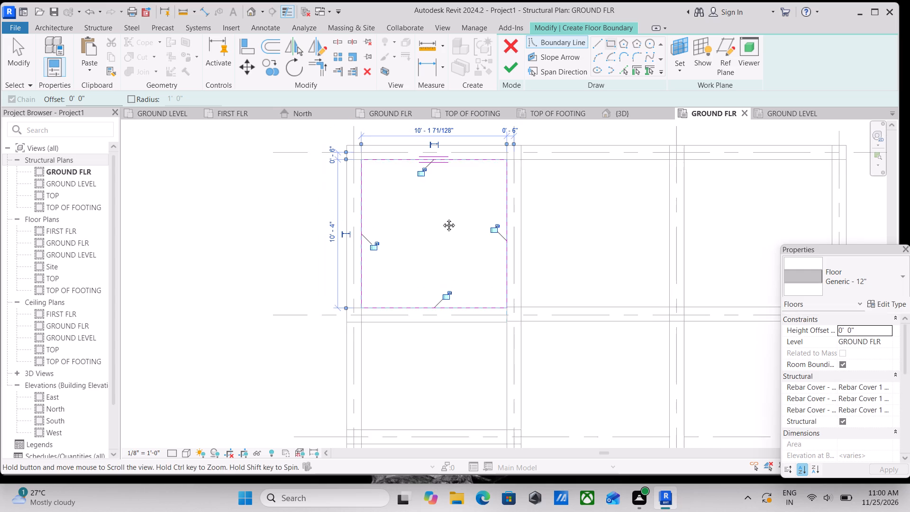
{"action": "middle_click_drag", "start_coordinate": [442, 218], "coordinate": [442, 228]}
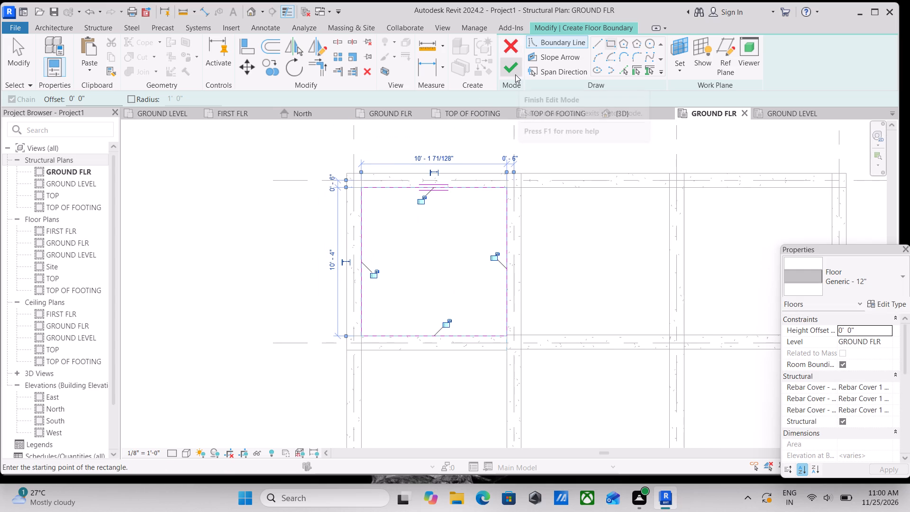
{"action": "left_click", "coordinate": [515, 74]}
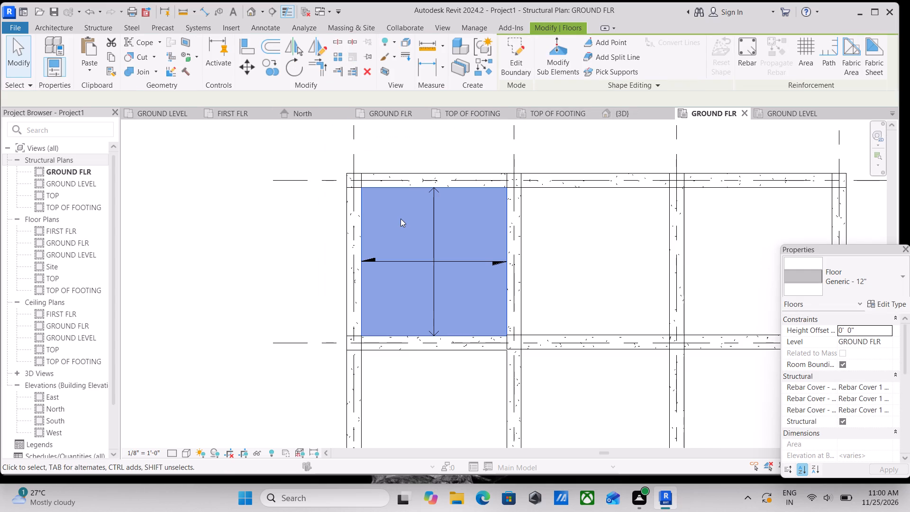
{"action": "scroll", "coordinate": [410, 203], "scroll_direction": "down", "scroll_amount": 2}
{"action": "middle_click", "coordinate": [410, 203]}
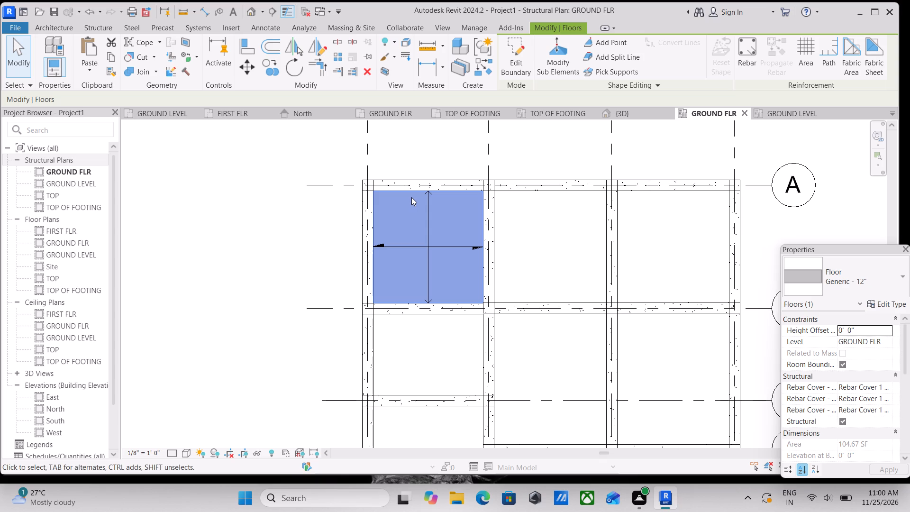
{"action": "key", "text": "Escape"}
Copy the new floor slab horizontally into the adjacent middle bay between grids A and B, using beam midpoints for alignment.
{"action": "scroll", "coordinate": [446, 199], "scroll_direction": "up", "scroll_amount": 3}
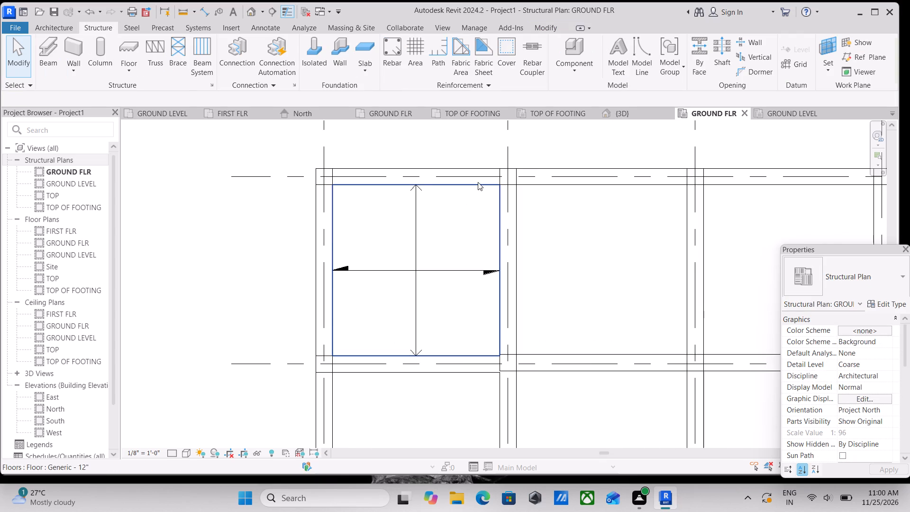
{"action": "left_click", "coordinate": [473, 187]}
{"action": "type", "text": "CO"}
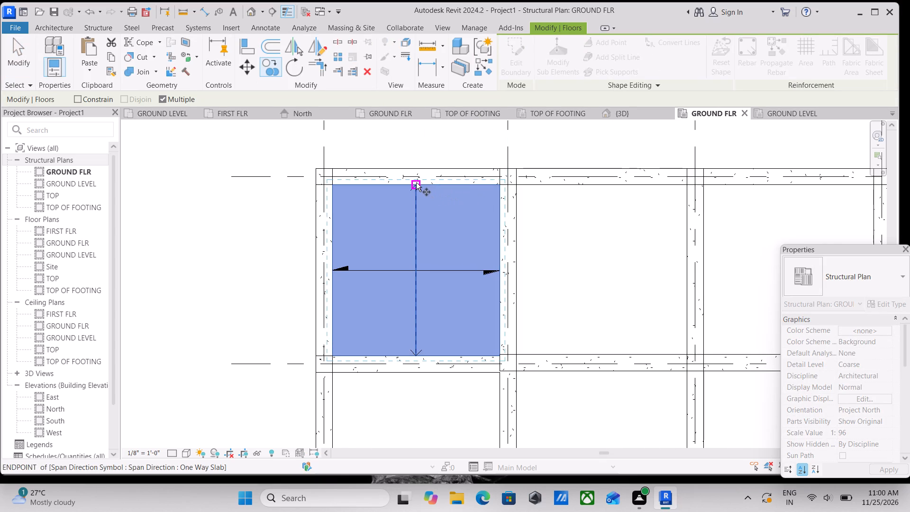
{"action": "left_click", "coordinate": [416, 183]}
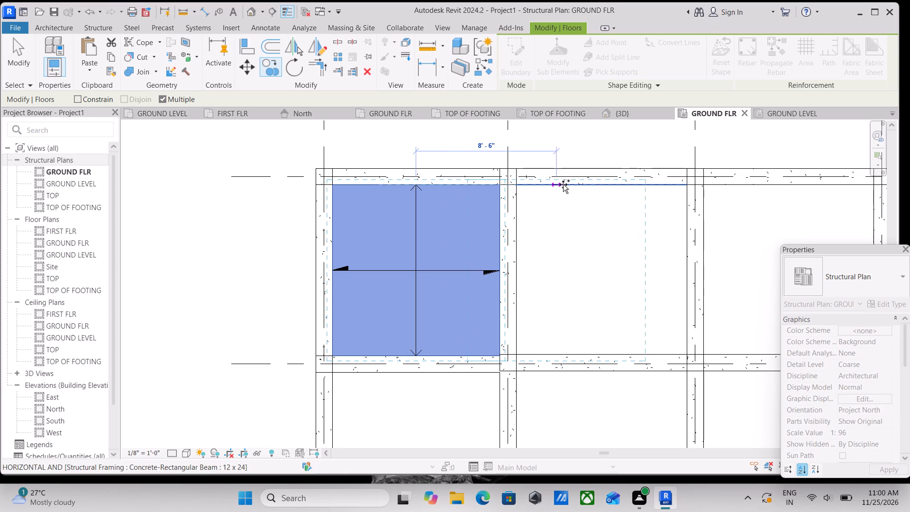
{"action": "left_click", "coordinate": [603, 182]}
{"action": "middle_click_drag", "start_coordinate": [603, 182], "coordinate": [591, 176]}
{"action": "key", "text": "Escape"}
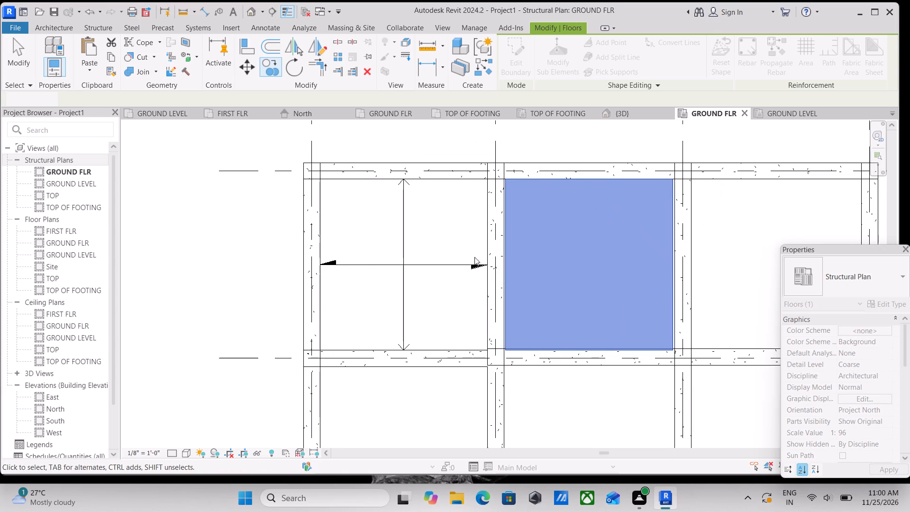
Copy the middle bay's floor slab horizontally into the rightmost bay between grids A and B.
{"action": "scroll", "coordinate": [474, 254], "scroll_direction": "up", "scroll_amount": 1}
{"action": "middle_click_drag", "start_coordinate": [585, 204], "coordinate": [537, 222]}
{"action": "scroll", "coordinate": [651, 174], "scroll_direction": "up", "scroll_amount": 3}
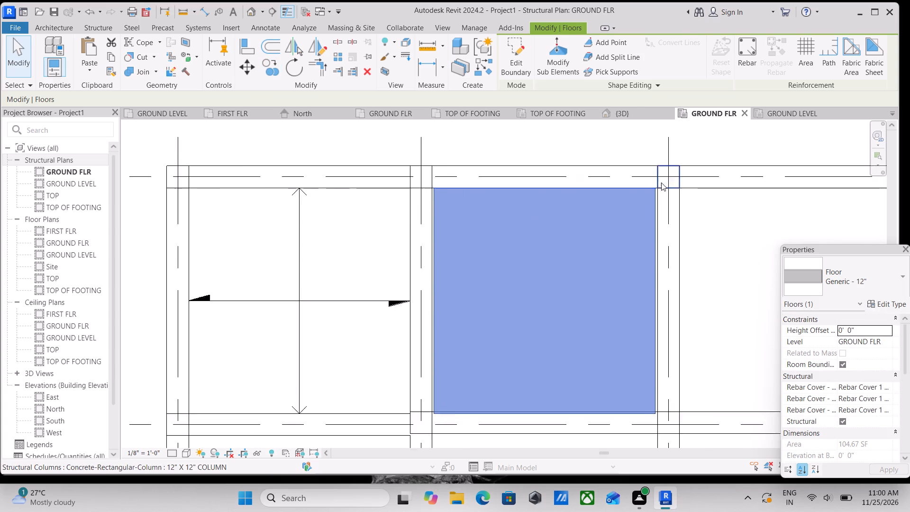
{"action": "key", "text": "Escape"}
{"action": "left_click", "coordinate": [651, 201]}
{"action": "middle_click_drag", "start_coordinate": [562, 194], "coordinate": [526, 159]}
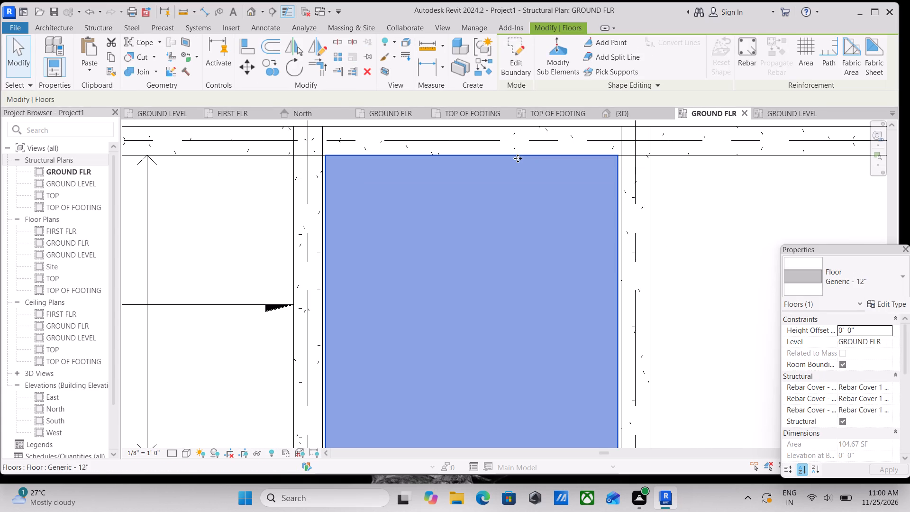
{"action": "type", "text": "CO"}
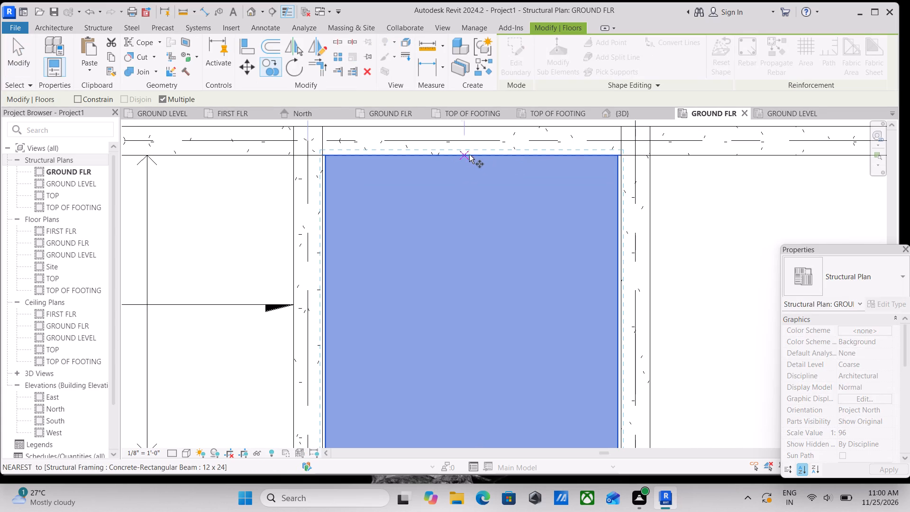
{"action": "left_click", "coordinate": [473, 153]}
{"action": "middle_click_drag", "start_coordinate": [576, 151], "coordinate": [479, 155]}
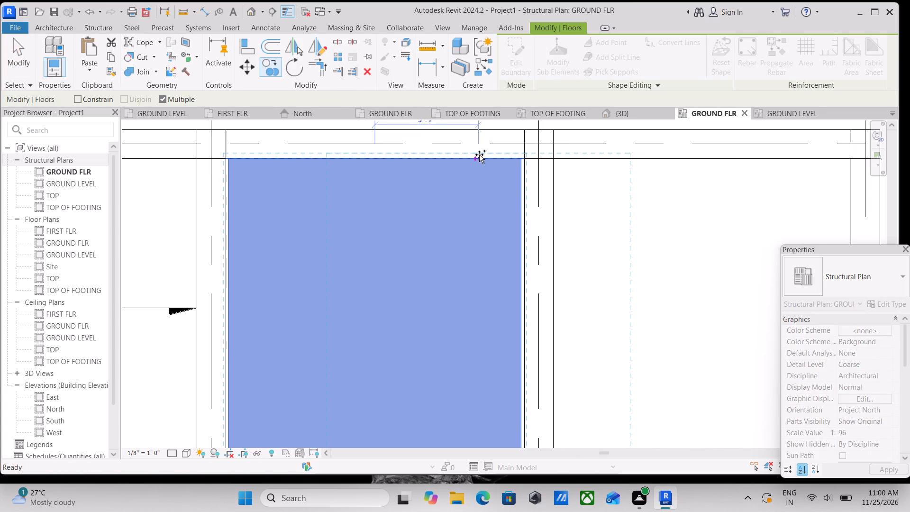
{"action": "middle_click_drag", "start_coordinate": [637, 158], "coordinate": [561, 170]}
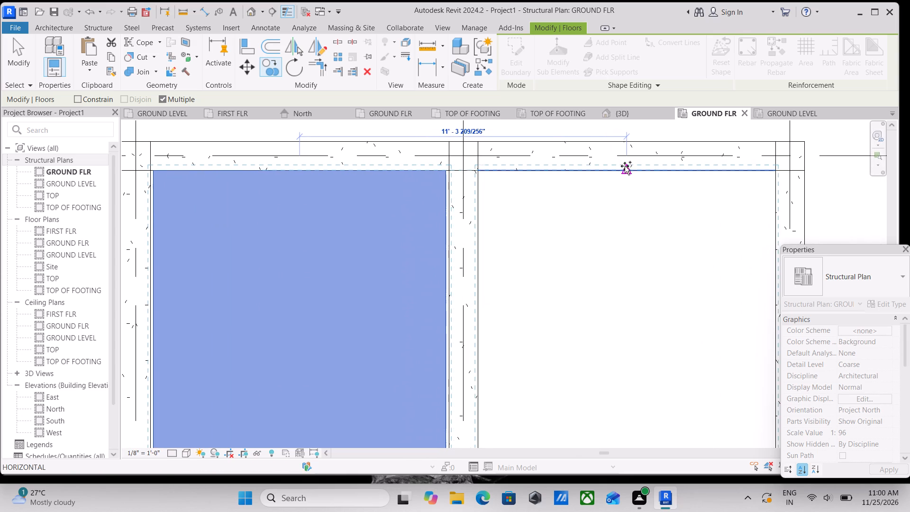
{"action": "left_click", "coordinate": [632, 168]}
{"action": "scroll", "coordinate": [632, 168], "scroll_direction": "down", "scroll_amount": 2}
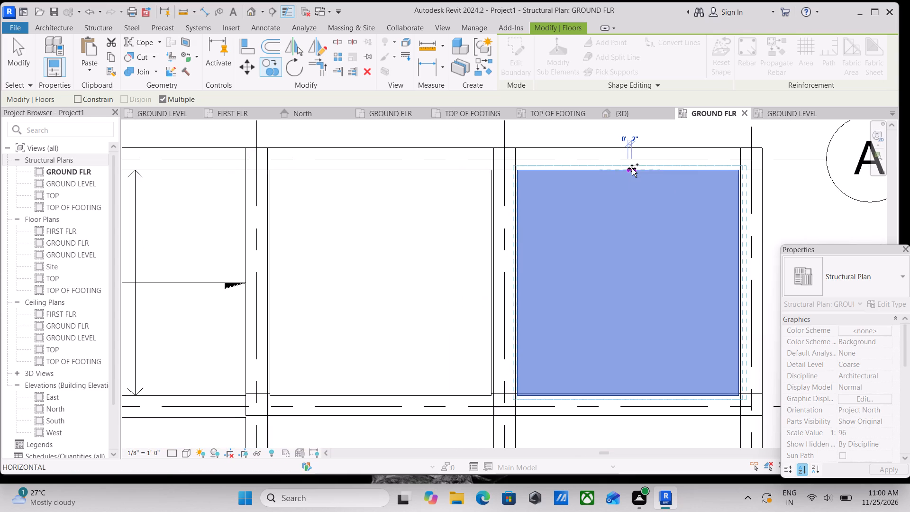
{"action": "middle_click_drag", "start_coordinate": [632, 168], "coordinate": [621, 146]}
{"action": "key", "text": "Escape"}
Copy the leftmost floor slab from between grids A and B into the bay below grid B, corner to beam corner.
{"action": "scroll", "coordinate": [610, 237], "scroll_direction": "up", "scroll_amount": 2}
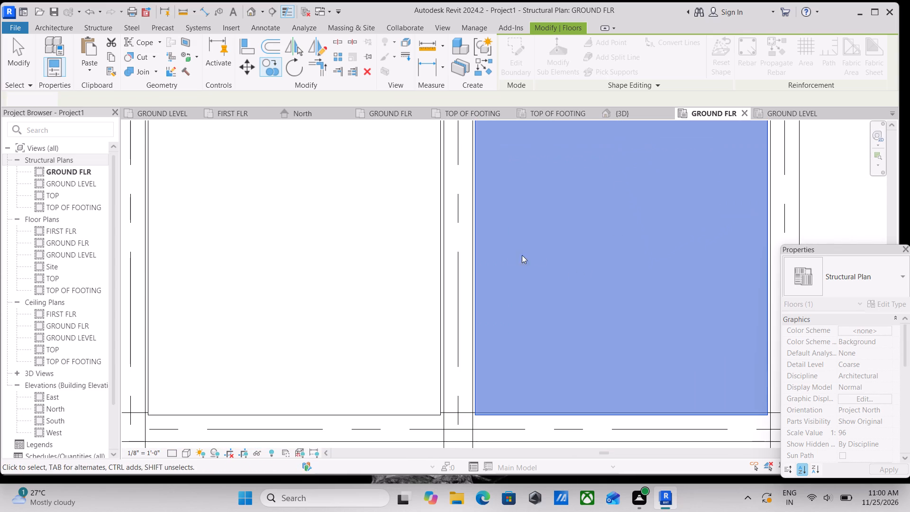
{"action": "scroll", "coordinate": [510, 254], "scroll_direction": "down", "scroll_amount": 7}
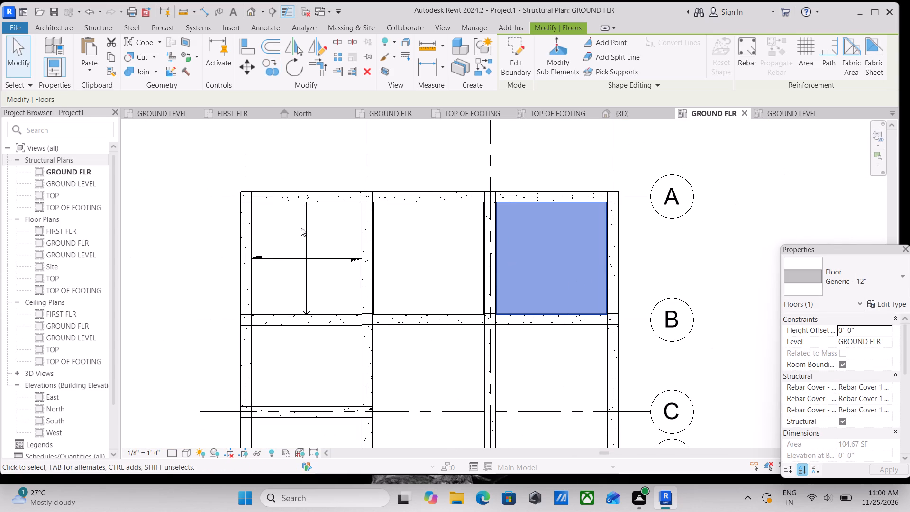
{"action": "scroll", "coordinate": [352, 196], "scroll_direction": "up", "scroll_amount": 2}
{"action": "left_click", "coordinate": [356, 206]}
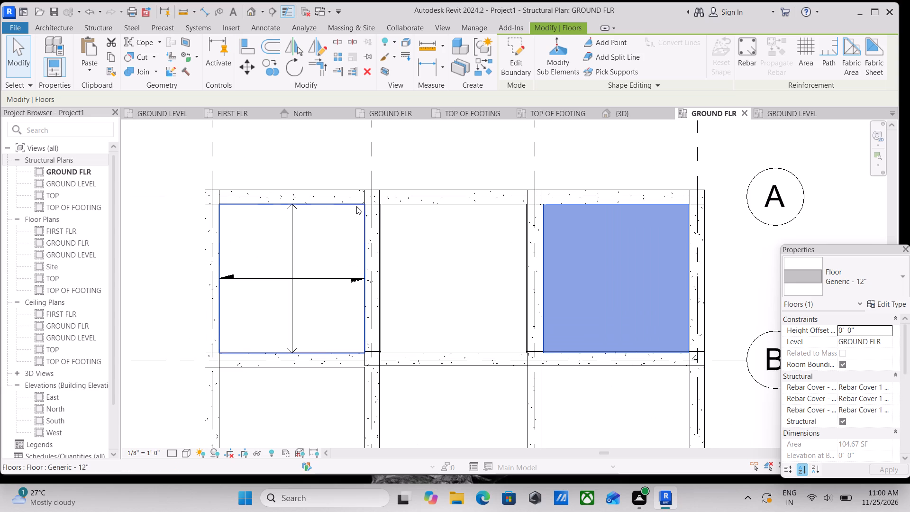
{"action": "middle_click_drag", "start_coordinate": [331, 227], "coordinate": [371, 193]}
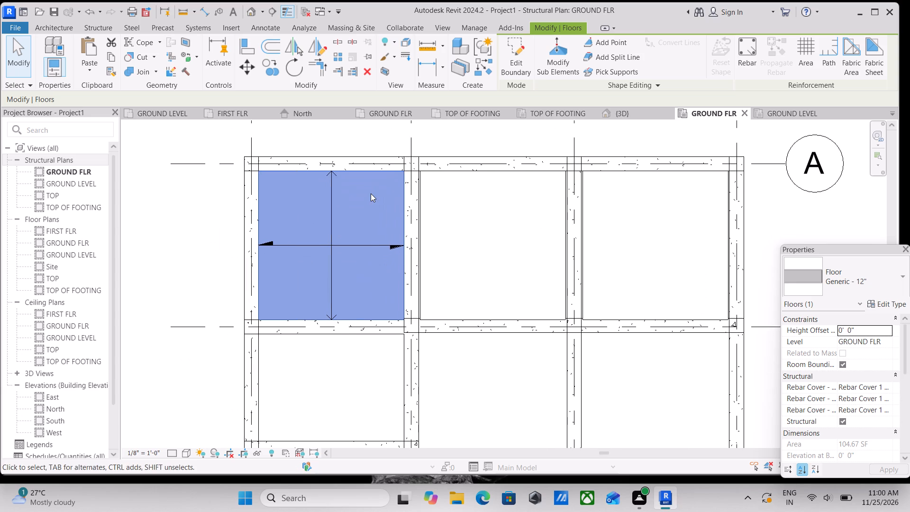
{"action": "type", "text": "CO"}
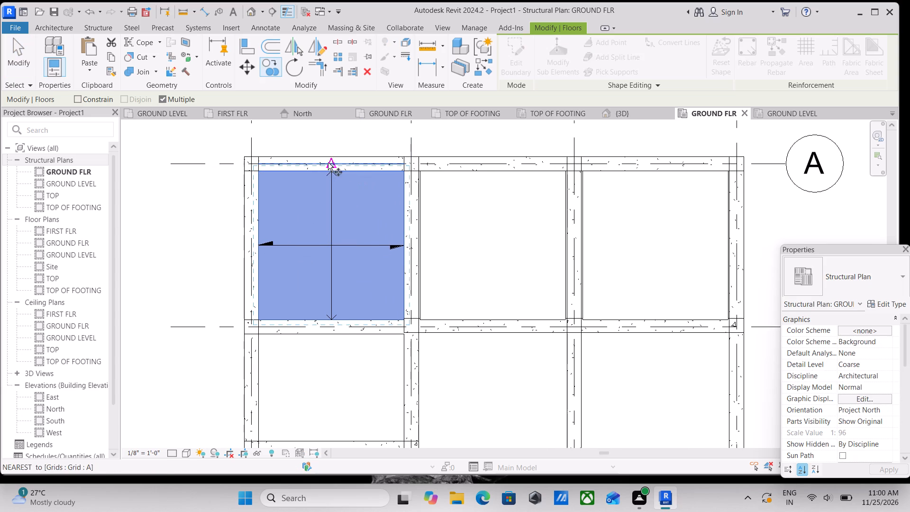
{"action": "scroll", "coordinate": [329, 172], "scroll_direction": "up", "scroll_amount": 6}
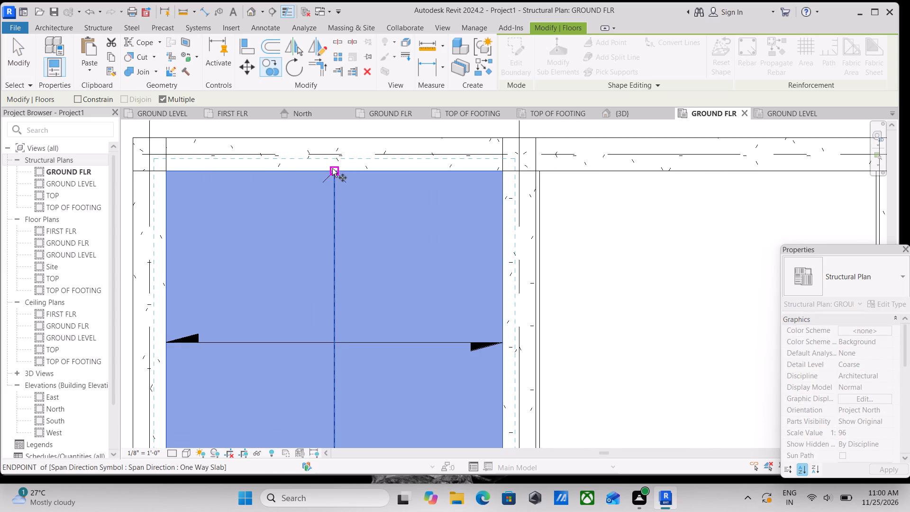
{"action": "scroll", "coordinate": [334, 168], "scroll_direction": "up", "scroll_amount": 2}
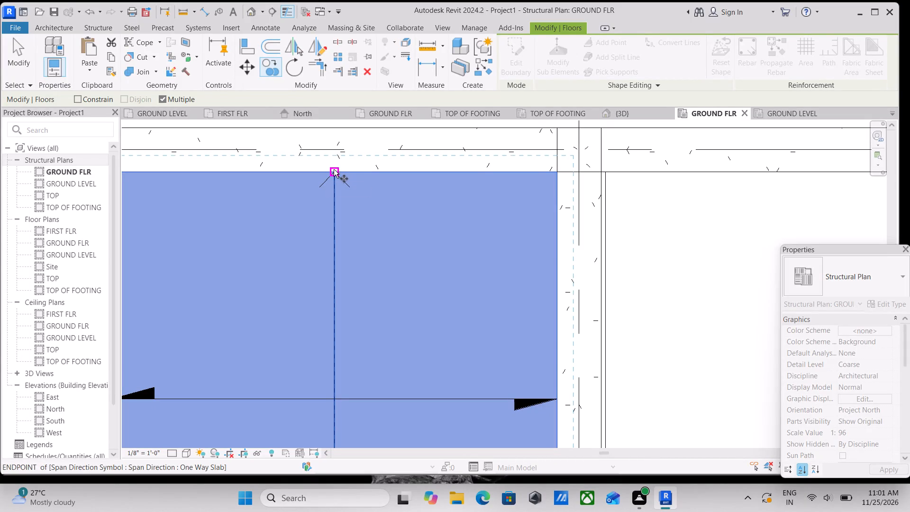
{"action": "scroll", "coordinate": [335, 169], "scroll_direction": "down", "scroll_amount": 3}
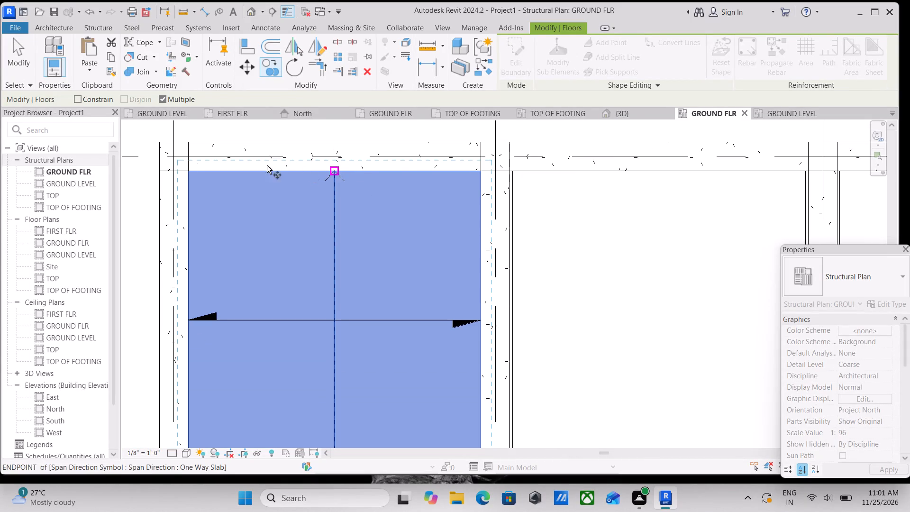
{"action": "left_click", "coordinate": [191, 169]}
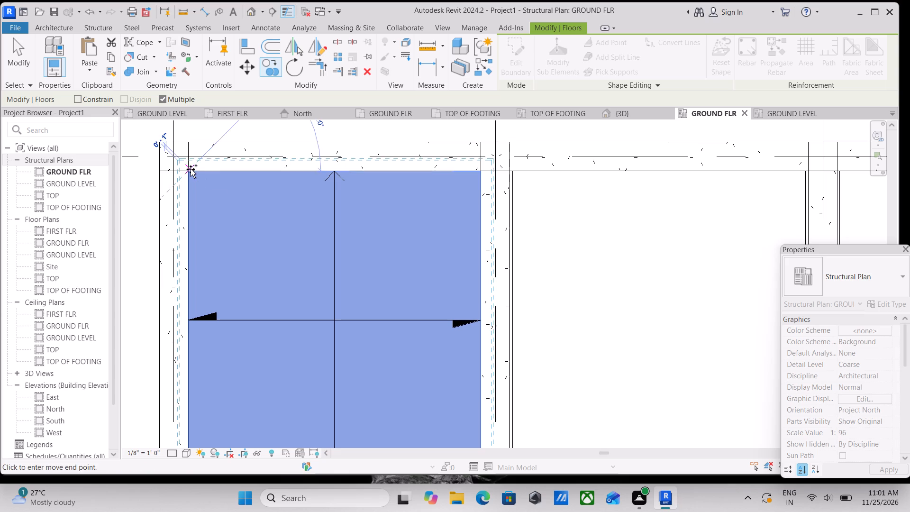
{"action": "middle_click_drag", "start_coordinate": [191, 201], "coordinate": [187, 94]}
{"action": "middle_click_drag", "start_coordinate": [184, 234], "coordinate": [180, 130]}
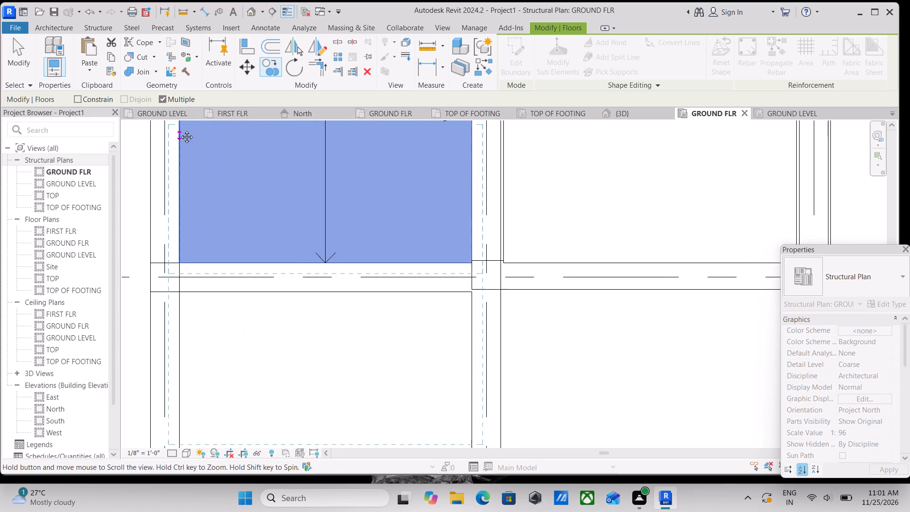
{"action": "middle_click_drag", "start_coordinate": [180, 130], "coordinate": [180, 130]}
{"action": "middle_click_drag", "start_coordinate": [173, 246], "coordinate": [182, 188]}
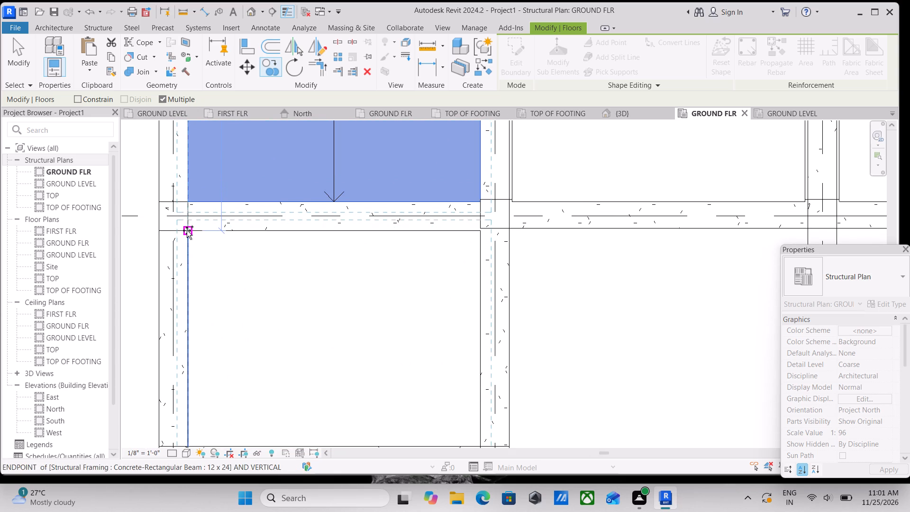
{"action": "left_click", "coordinate": [187, 230]}
{"action": "scroll", "coordinate": [187, 230], "scroll_direction": "down", "scroll_amount": 2}
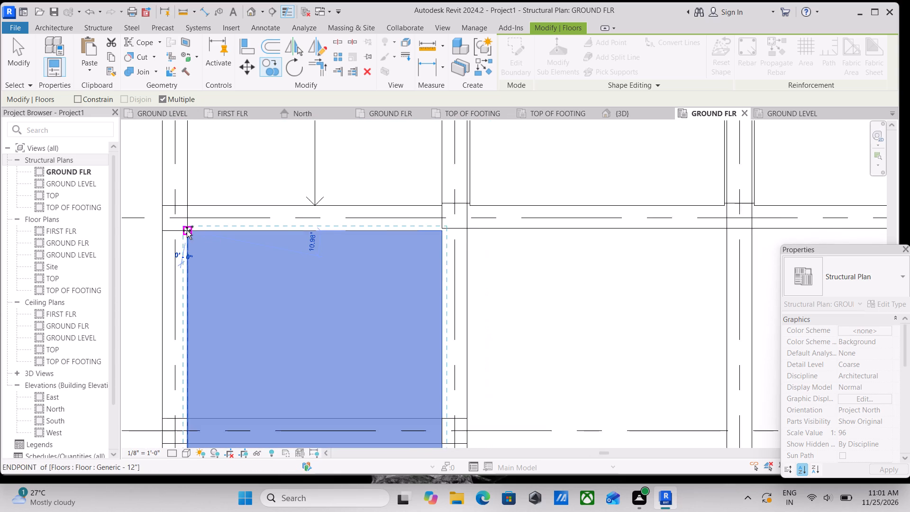
{"action": "scroll", "coordinate": [187, 230], "scroll_direction": "down", "scroll_amount": 2}
{"action": "middle_click_drag", "start_coordinate": [187, 230], "coordinate": [214, 157]}
{"action": "key", "text": "Escape"}
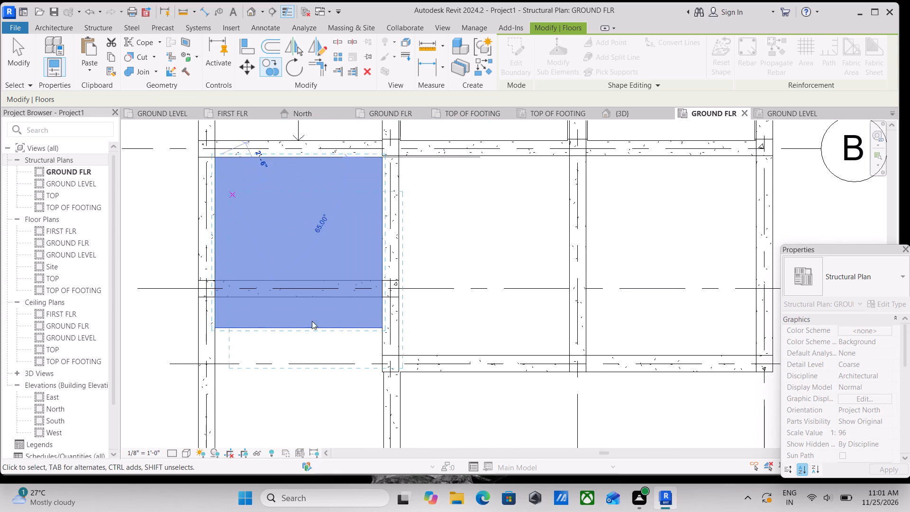
{"action": "key", "text": "Escape"}
Draw a 12 x 24 concrete rectangular beam along grid D between grids 2 and 1.
{"action": "scroll", "coordinate": [396, 319], "scroll_direction": "down", "scroll_amount": 6}
{"action": "middle_click_drag", "start_coordinate": [396, 319], "coordinate": [399, 244]}
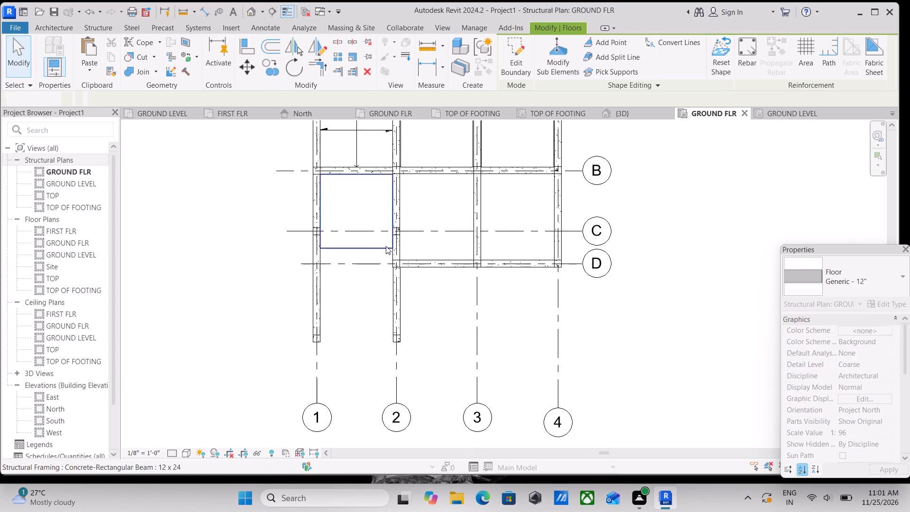
{"action": "scroll", "coordinate": [371, 240], "scroll_direction": "up", "scroll_amount": 2}
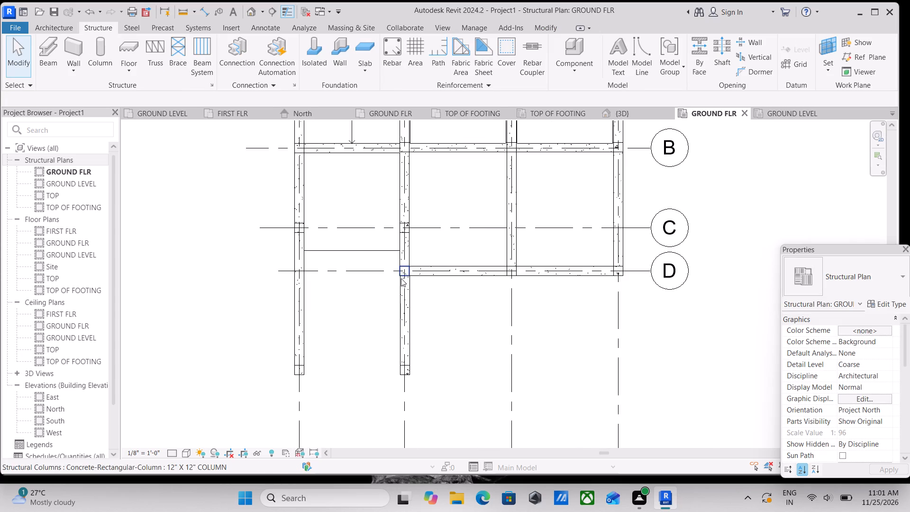
{"action": "scroll", "coordinate": [326, 277], "scroll_direction": "up", "scroll_amount": 2}
{"action": "middle_click_drag", "start_coordinate": [326, 277], "coordinate": [326, 293]}
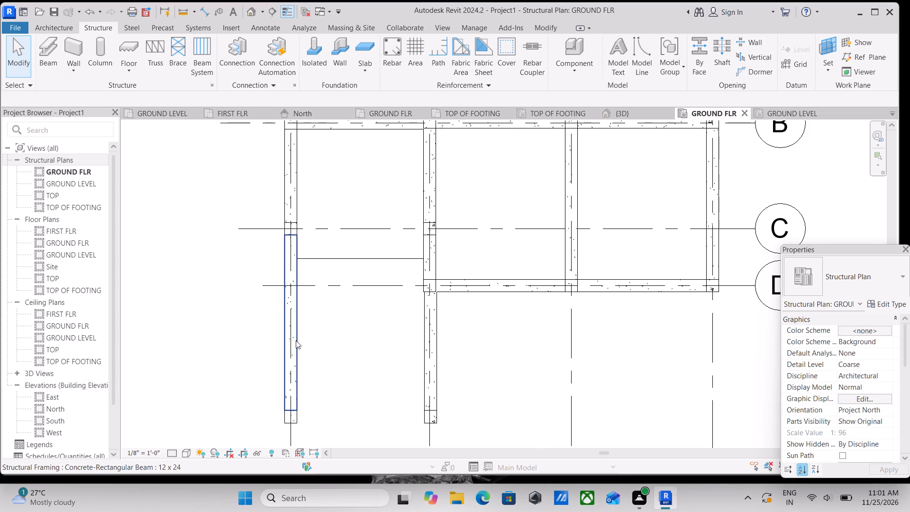
{"action": "type", "text": "BM"}
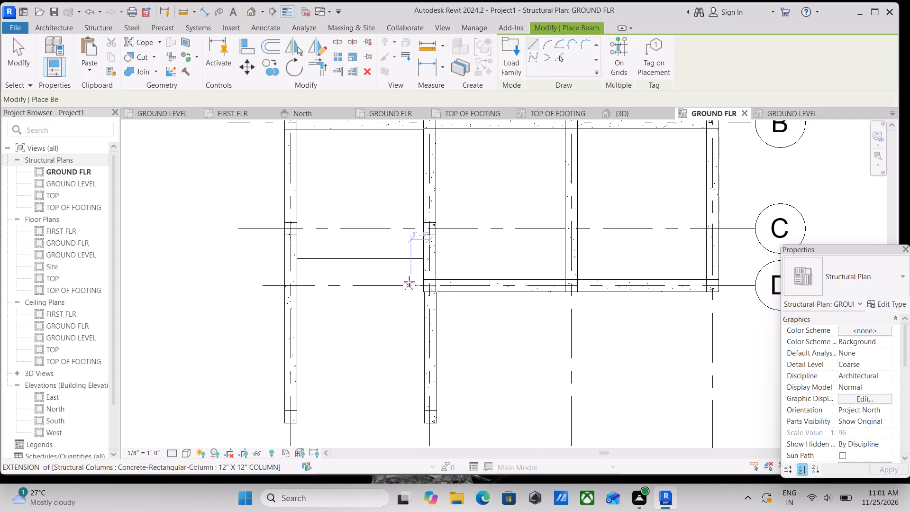
{"action": "scroll", "coordinate": [511, 292], "scroll_direction": "up", "scroll_amount": 1}
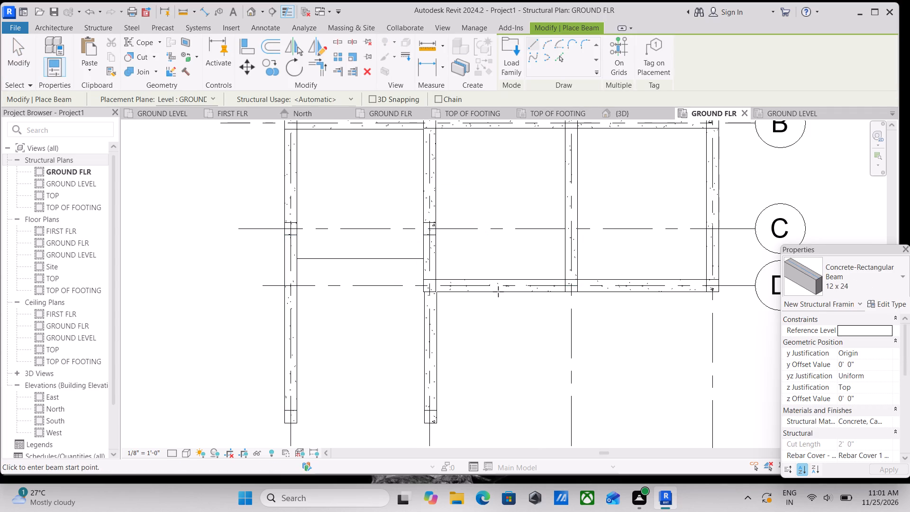
{"action": "scroll", "coordinate": [498, 292], "scroll_direction": "up", "scroll_amount": 1}
{"action": "scroll", "coordinate": [388, 267], "scroll_direction": "up", "scroll_amount": 3}
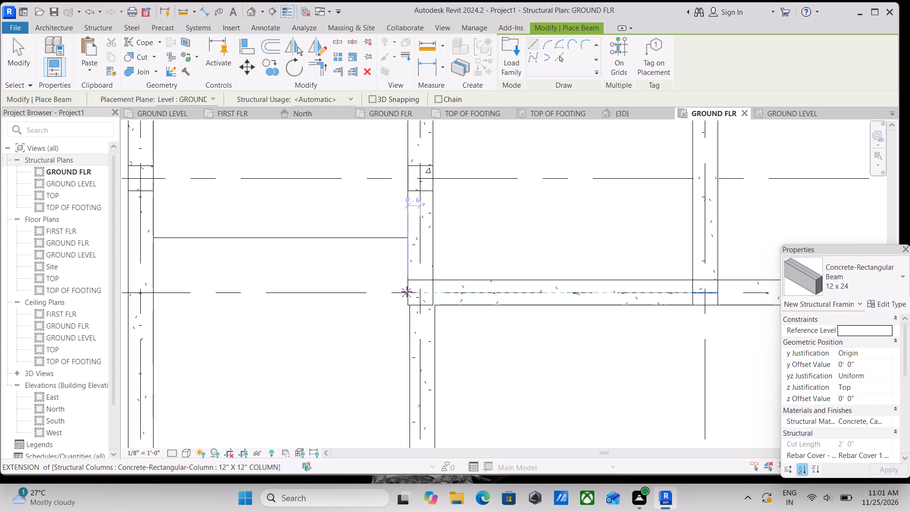
{"action": "left_click", "coordinate": [410, 291]}
{"action": "middle_click_drag", "start_coordinate": [301, 296], "coordinate": [430, 299]}
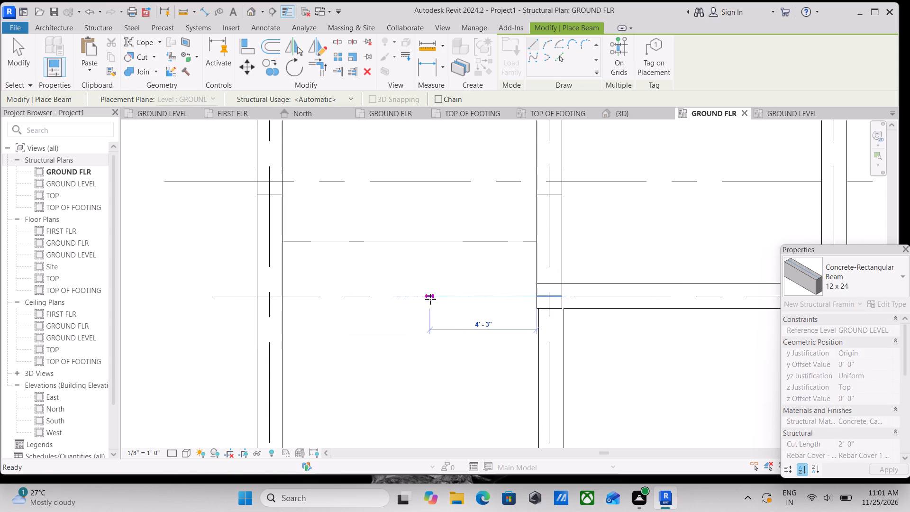
{"action": "scroll", "coordinate": [307, 300], "scroll_direction": "down", "scroll_amount": 2}
{"action": "middle_click_drag", "start_coordinate": [307, 300], "coordinate": [386, 311]}
{"action": "scroll", "coordinate": [367, 314], "scroll_direction": "down", "scroll_amount": 2}
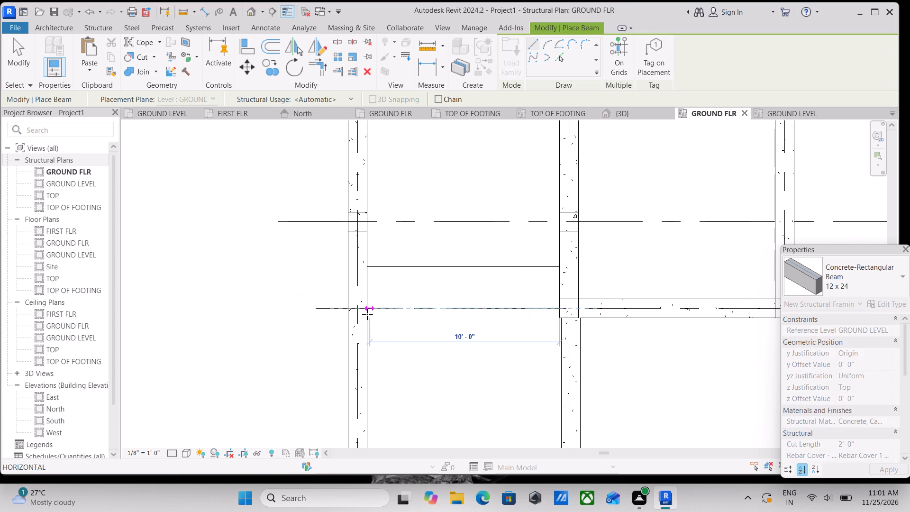
{"action": "scroll", "coordinate": [367, 314], "scroll_direction": "down", "scroll_amount": 1}
{"action": "middle_click_drag", "start_coordinate": [367, 314], "coordinate": [384, 339]}
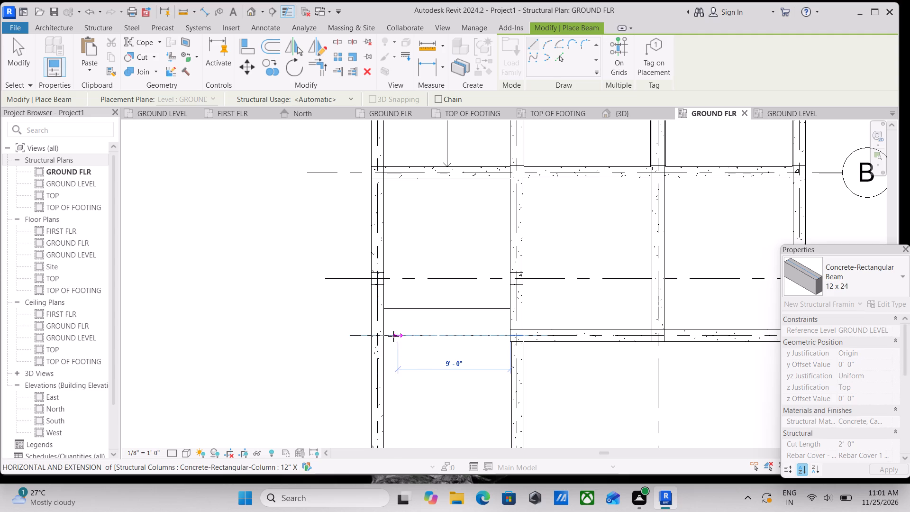
{"action": "left_click", "coordinate": [382, 336]}
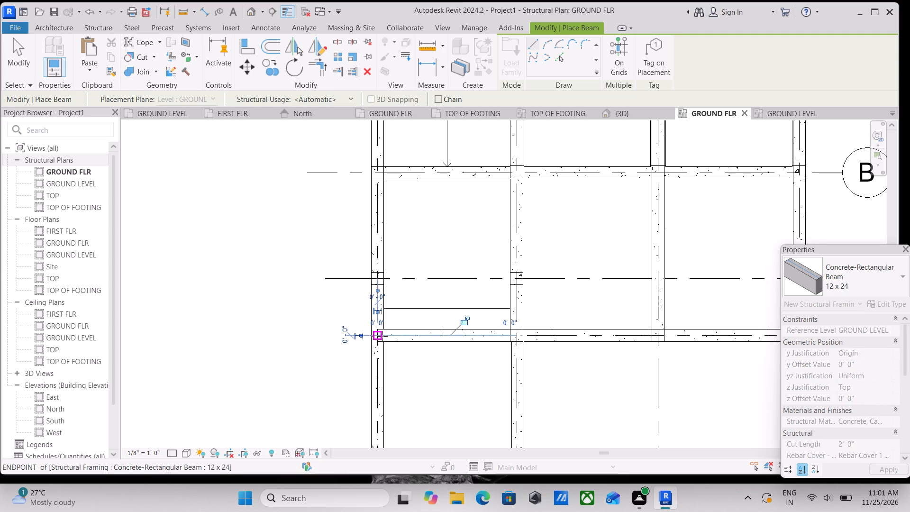
{"action": "scroll", "coordinate": [462, 343], "scroll_direction": "up", "scroll_amount": 2}
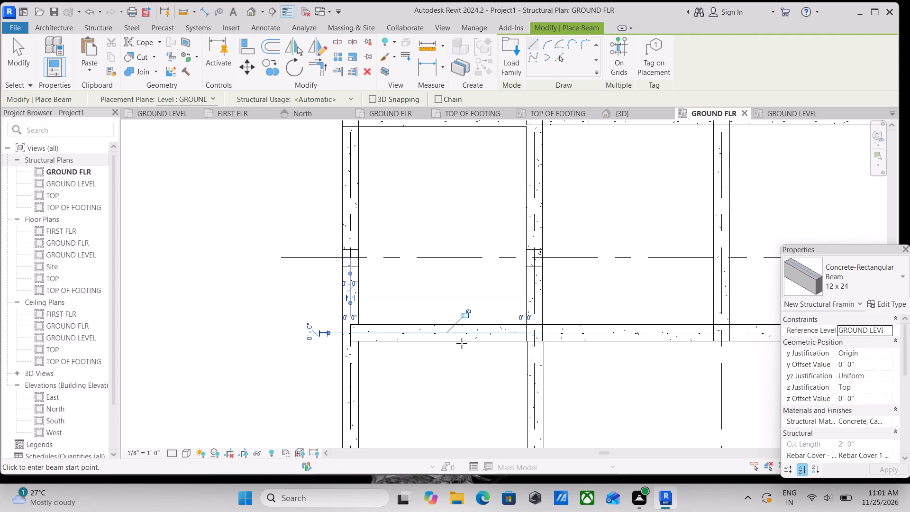
{"action": "key", "text": "Escape"}
{"action": "key", "text": "Escape"}
{"action": "key", "text": "Escape"}
Shorten the new grid D beam so its grid 1 end meets the inner face of the beam along grid 1.
{"action": "left_click", "coordinate": [380, 339]}
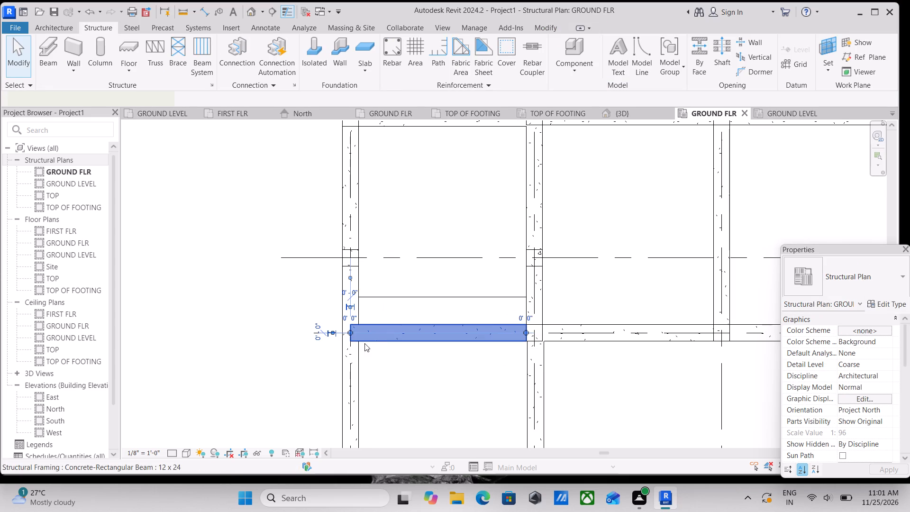
{"action": "scroll", "coordinate": [355, 338], "scroll_direction": "up", "scroll_amount": 12}
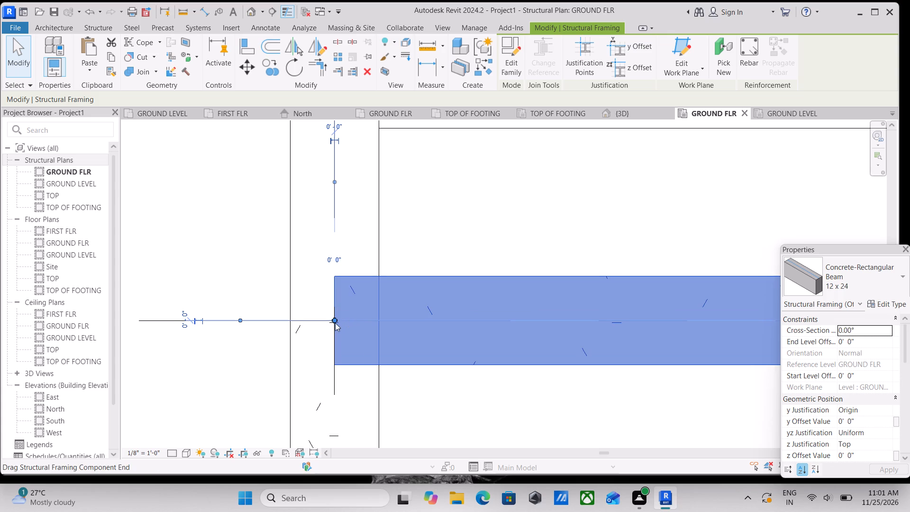
{"action": "left_click_drag", "start_coordinate": [334, 321], "coordinate": [348, 322]}
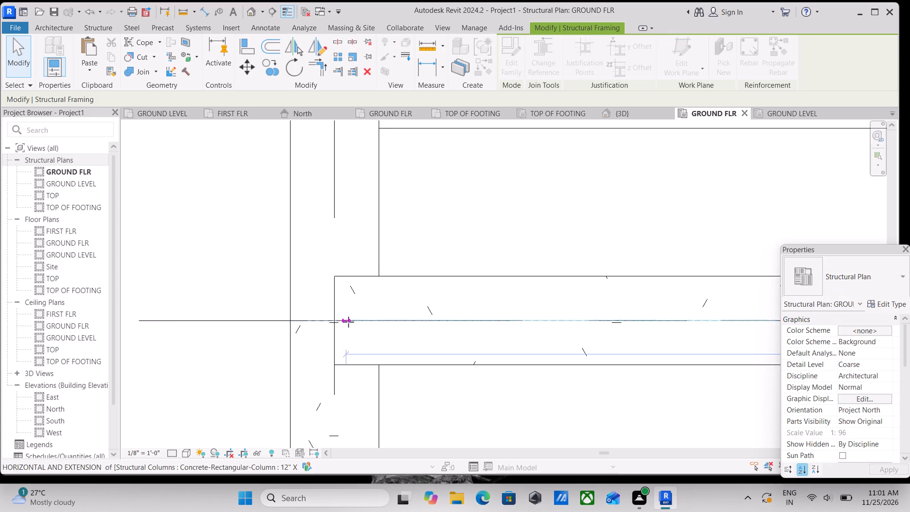
{"action": "left_click_drag", "start_coordinate": [348, 322], "coordinate": [382, 323]}
{"action": "scroll", "coordinate": [378, 318], "scroll_direction": "up", "scroll_amount": 7}
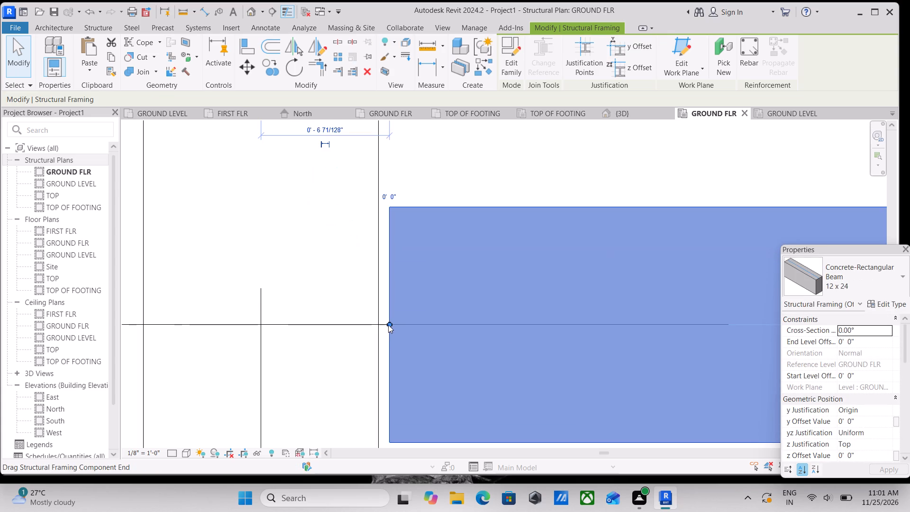
{"action": "left_click_drag", "start_coordinate": [391, 321], "coordinate": [381, 320]}
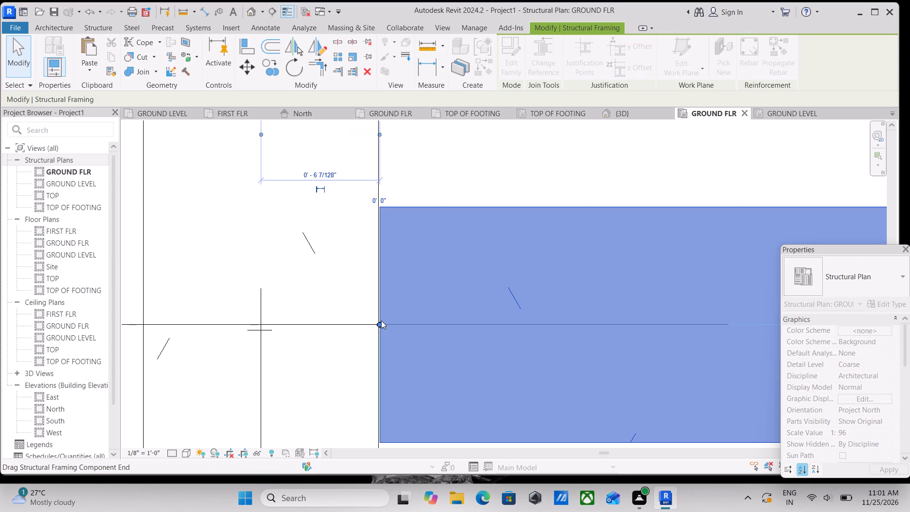
{"action": "scroll", "coordinate": [381, 320], "scroll_direction": "up", "scroll_amount": 8}
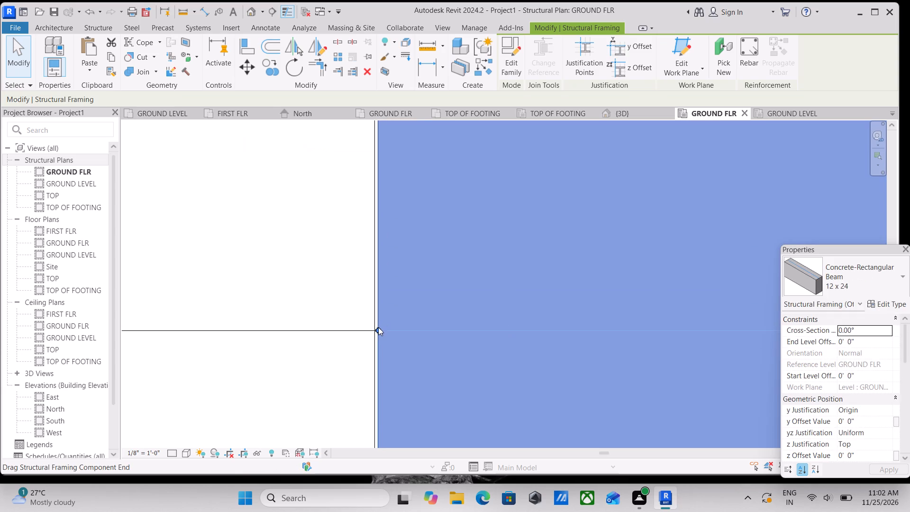
{"action": "left_click_drag", "start_coordinate": [377, 328], "coordinate": [374, 329]}
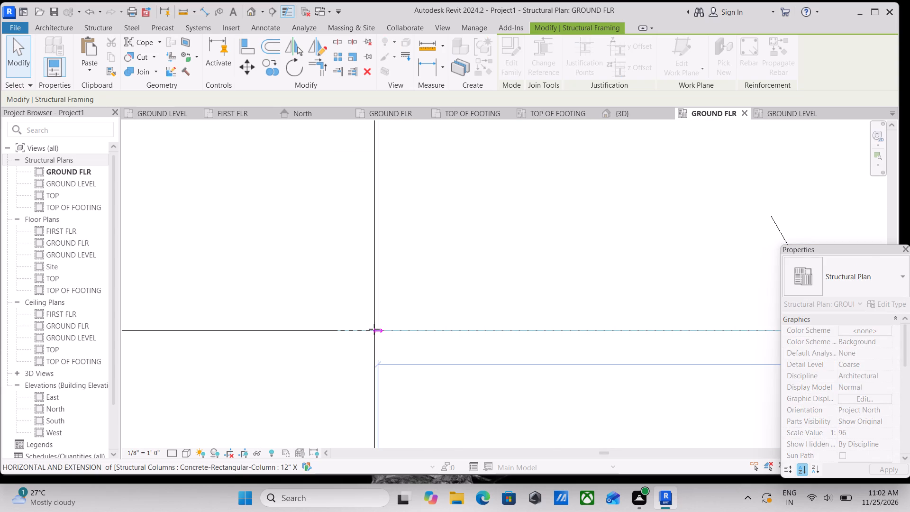
{"action": "left_click_drag", "start_coordinate": [374, 329], "coordinate": [373, 329]}
{"action": "scroll", "coordinate": [374, 329], "scroll_direction": "down", "scroll_amount": 8}
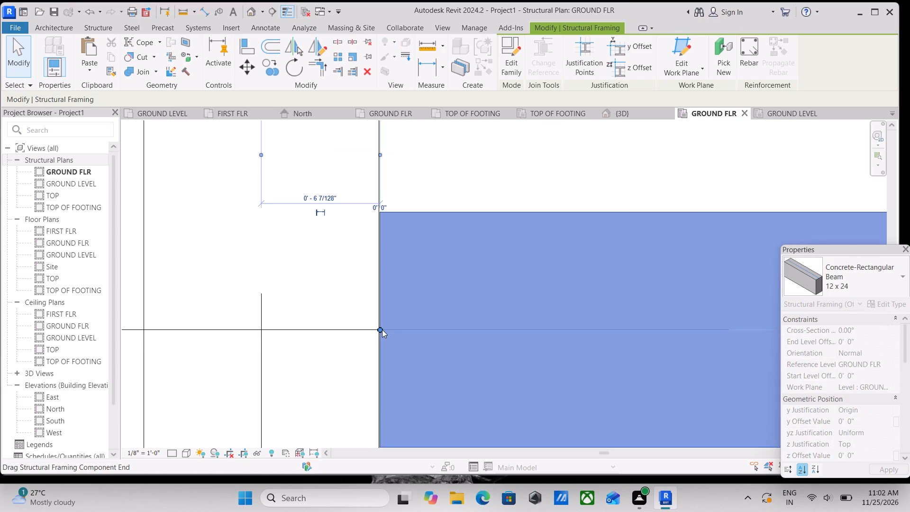
{"action": "key", "text": "Escape"}
{"action": "scroll", "coordinate": [382, 329], "scroll_direction": "down", "scroll_amount": 5}
{"action": "key", "text": "Escape"}
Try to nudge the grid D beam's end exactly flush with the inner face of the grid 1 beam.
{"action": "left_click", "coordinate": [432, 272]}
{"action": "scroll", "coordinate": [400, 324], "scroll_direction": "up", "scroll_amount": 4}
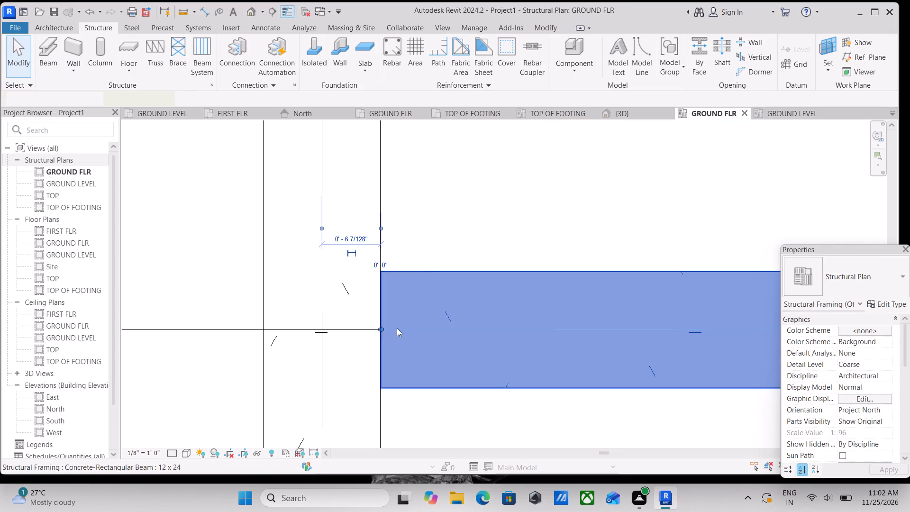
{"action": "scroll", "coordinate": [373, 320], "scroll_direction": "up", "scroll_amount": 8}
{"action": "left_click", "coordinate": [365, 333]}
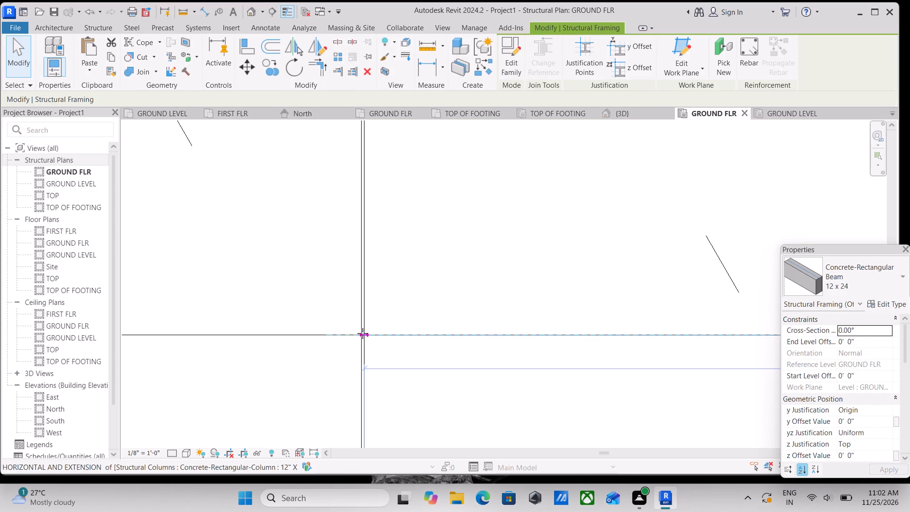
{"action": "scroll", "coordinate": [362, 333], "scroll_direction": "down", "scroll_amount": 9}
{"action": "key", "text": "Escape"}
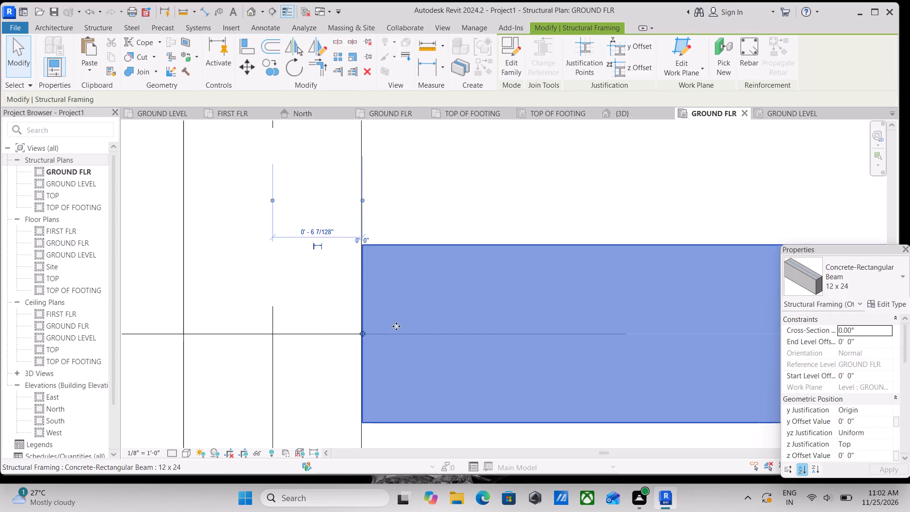
Open the boundary sketch of the middle-bay Generic - 12" floor slab between grids A and B for editing.
{"action": "scroll", "coordinate": [450, 295], "scroll_direction": "down", "scroll_amount": 5}
{"action": "key", "text": "Escape"}
{"action": "scroll", "coordinate": [486, 283], "scroll_direction": "down", "scroll_amount": 4}
{"action": "middle_click_drag", "start_coordinate": [486, 283], "coordinate": [355, 354]}
{"action": "scroll", "coordinate": [477, 312], "scroll_direction": "down", "scroll_amount": 5}
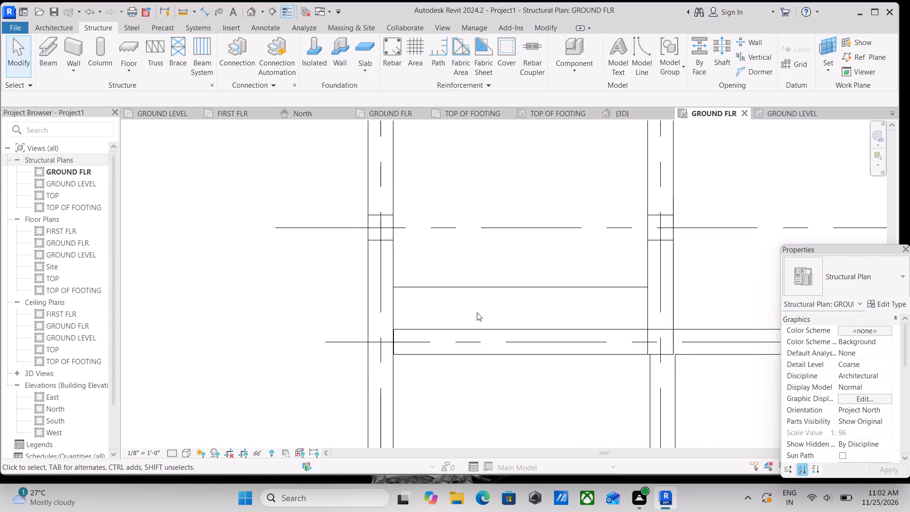
{"action": "scroll", "coordinate": [477, 312], "scroll_direction": "down", "scroll_amount": 3}
{"action": "middle_click_drag", "start_coordinate": [483, 314], "coordinate": [462, 383]}
{"action": "scroll", "coordinate": [462, 311], "scroll_direction": "down", "scroll_amount": 2}
{"action": "middle_click_drag", "start_coordinate": [462, 311], "coordinate": [442, 416]}
{"action": "middle_click_drag", "start_coordinate": [494, 285], "coordinate": [488, 345]}
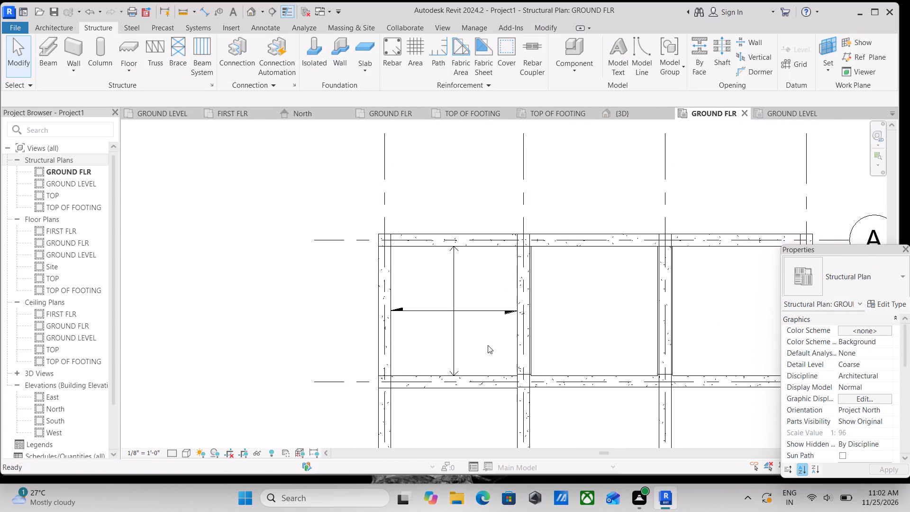
{"action": "scroll", "coordinate": [516, 260], "scroll_direction": "up", "scroll_amount": 3}
{"action": "left_click", "coordinate": [514, 244]}
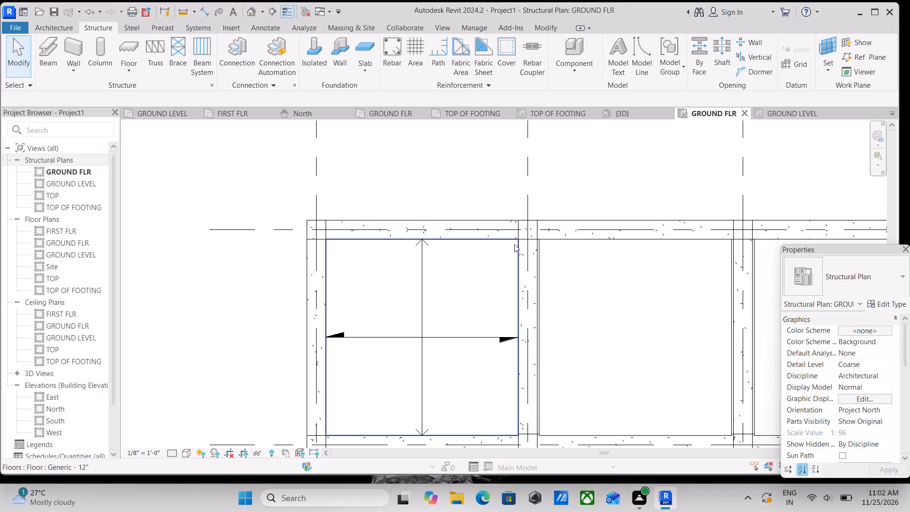
{"action": "middle_click_drag", "start_coordinate": [454, 311], "coordinate": [462, 255]}
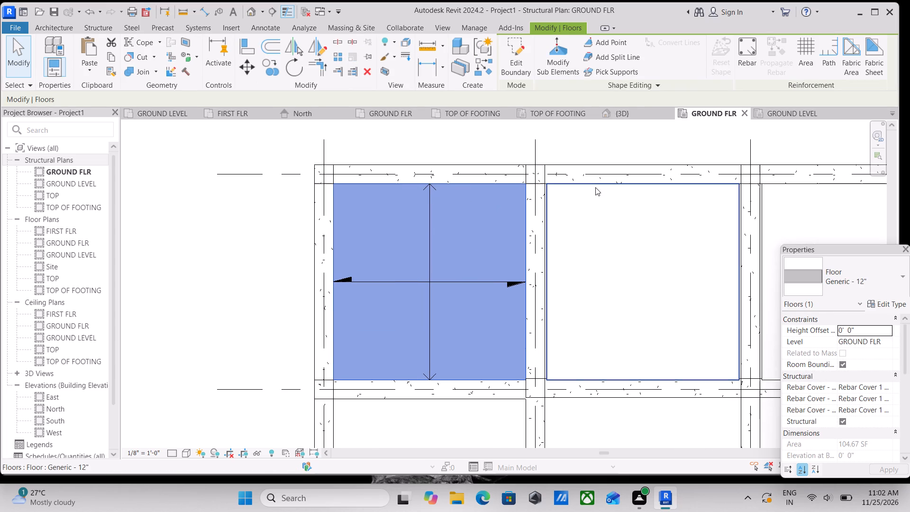
{"action": "left_click", "coordinate": [595, 187]}
{"action": "left_click", "coordinate": [508, 39]}
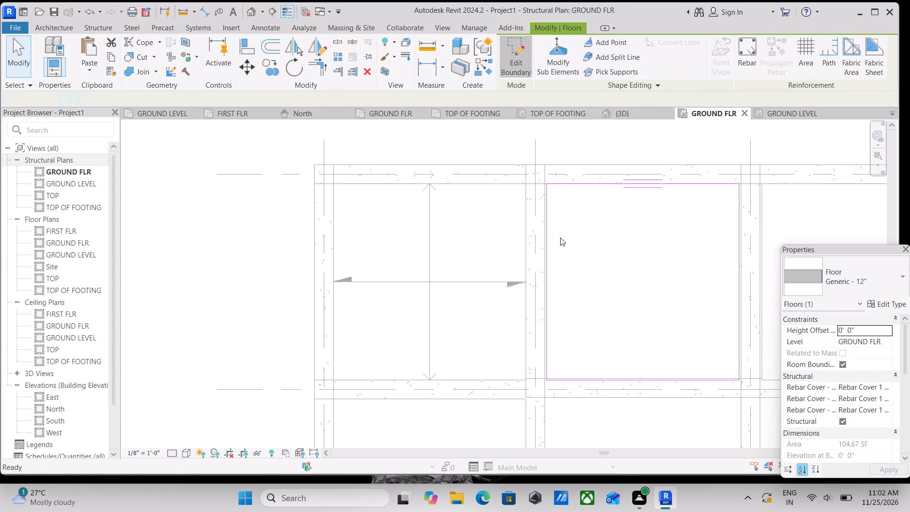
Move the middle slab's right boundary line outward about 1.2 inches onto the inner face of the adjacent beam.
{"action": "scroll", "coordinate": [566, 268], "scroll_direction": "up", "scroll_amount": 9}
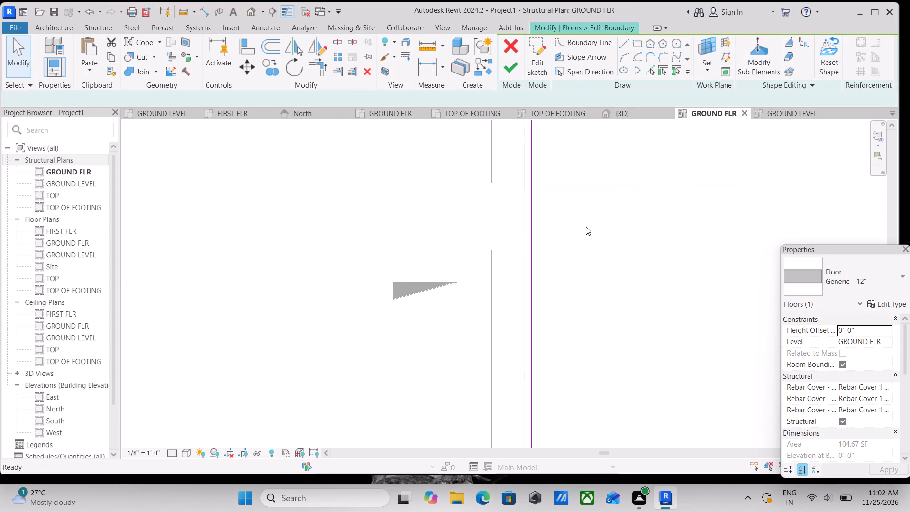
{"action": "middle_click_drag", "start_coordinate": [586, 227], "coordinate": [360, 256]}
{"action": "scroll", "coordinate": [359, 256], "scroll_direction": "down", "scroll_amount": 4}
{"action": "middle_click_drag", "start_coordinate": [481, 256], "coordinate": [396, 294]}
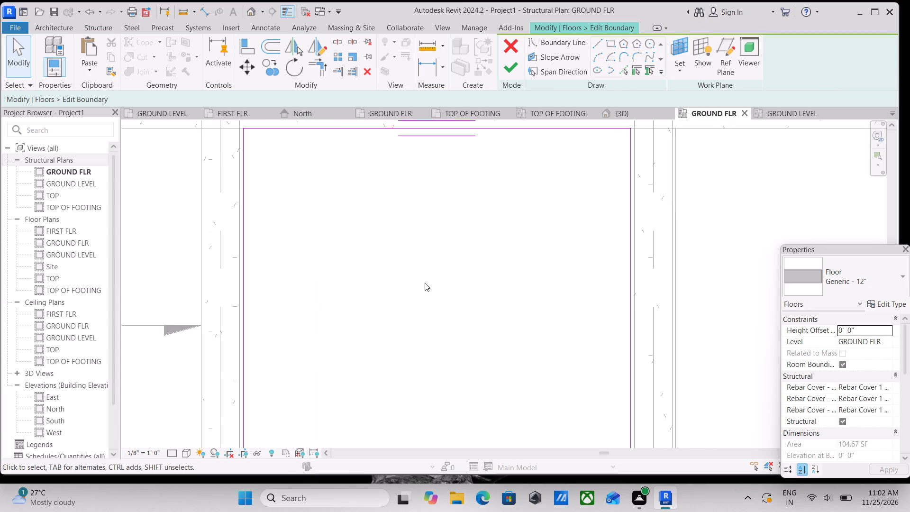
{"action": "scroll", "coordinate": [479, 258], "scroll_direction": "down", "scroll_amount": 1}
{"action": "middle_click_drag", "start_coordinate": [479, 258], "coordinate": [435, 309]}
{"action": "scroll", "coordinate": [564, 284], "scroll_direction": "up", "scroll_amount": 2}
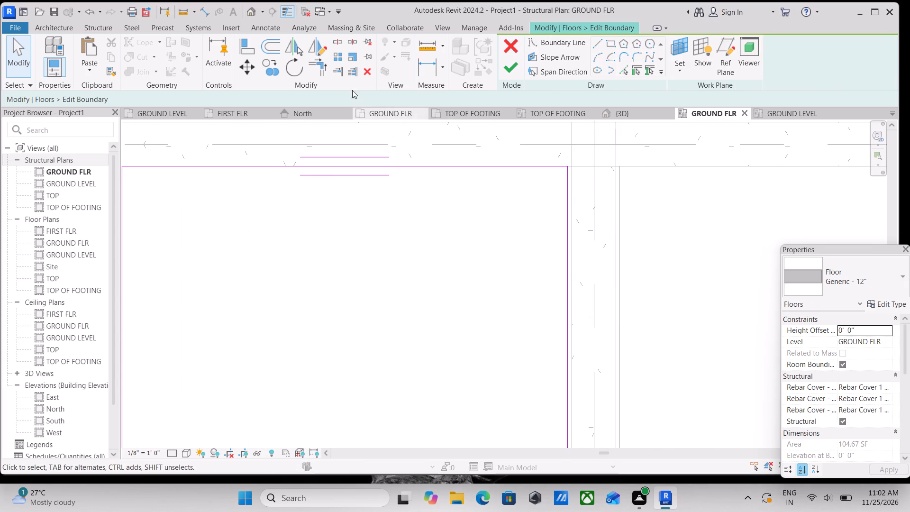
{"action": "left_click", "coordinate": [564, 321]}
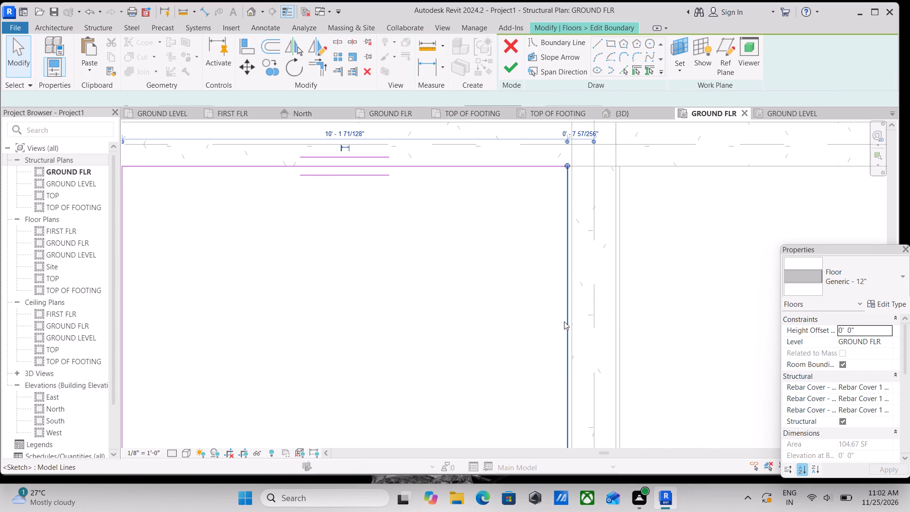
{"action": "left_click", "coordinate": [248, 74]}
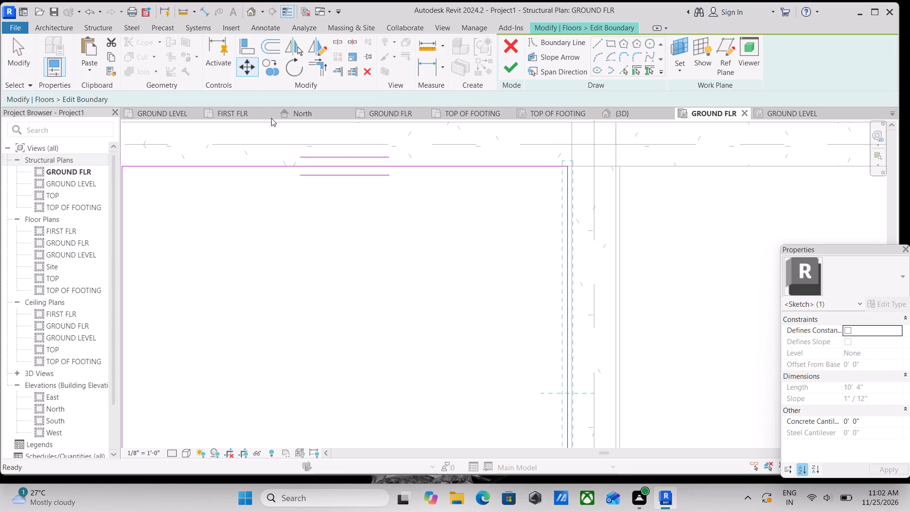
{"action": "scroll", "coordinate": [570, 370], "scroll_direction": "up", "scroll_amount": 1}
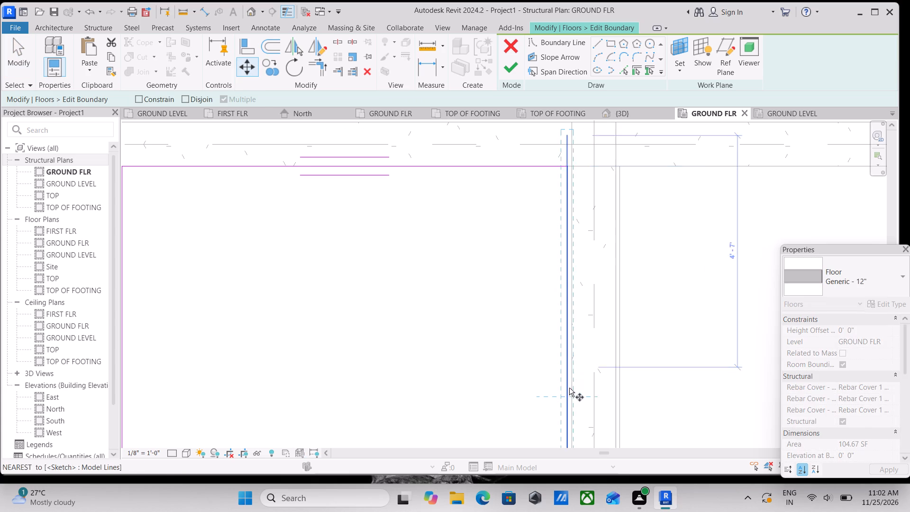
{"action": "scroll", "coordinate": [568, 393], "scroll_direction": "up", "scroll_amount": 6}
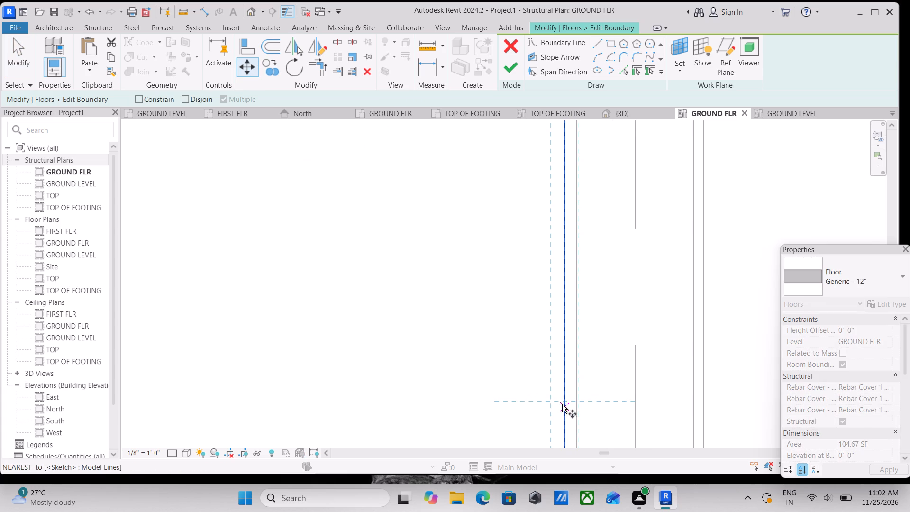
{"action": "left_click", "coordinate": [564, 401]}
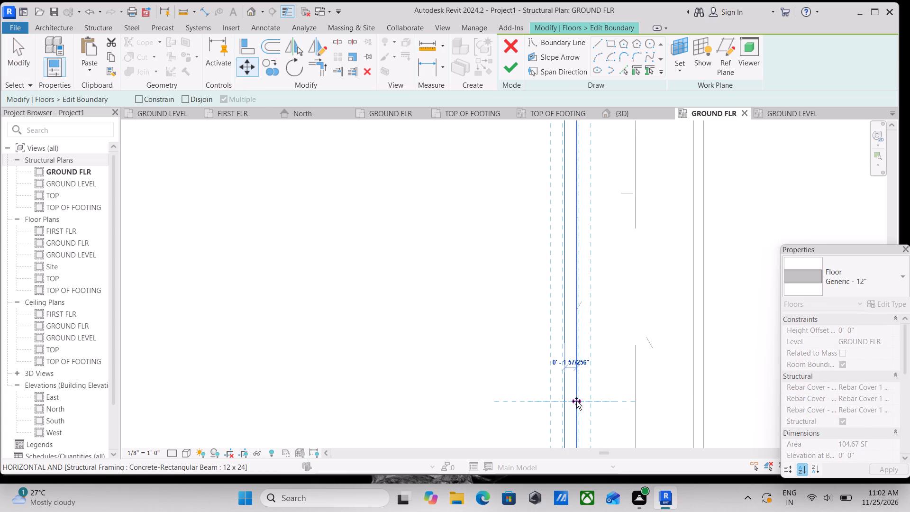
{"action": "left_click", "coordinate": [576, 401]}
Move the middle slab's left boundary line outward about 1.2 inches onto the inner face of the adjacent beam.
{"action": "scroll", "coordinate": [576, 401], "scroll_direction": "down", "scroll_amount": 5}
{"action": "scroll", "coordinate": [421, 370], "scroll_direction": "down", "scroll_amount": 6}
{"action": "middle_click_drag", "start_coordinate": [270, 332], "coordinate": [271, 331]}
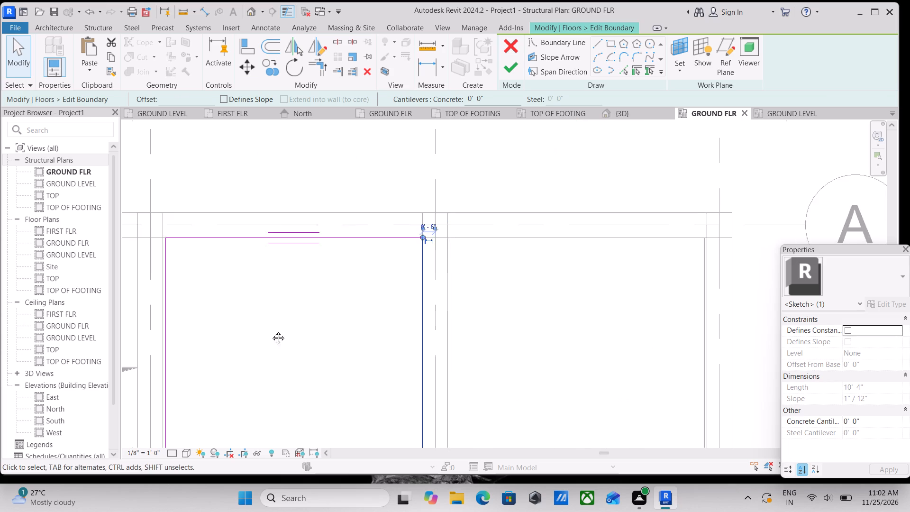
{"action": "middle_click_drag", "start_coordinate": [271, 331], "coordinate": [524, 255]}
{"action": "scroll", "coordinate": [449, 324], "scroll_direction": "up", "scroll_amount": 4}
{"action": "scroll", "coordinate": [416, 350], "scroll_direction": "up", "scroll_amount": 3}
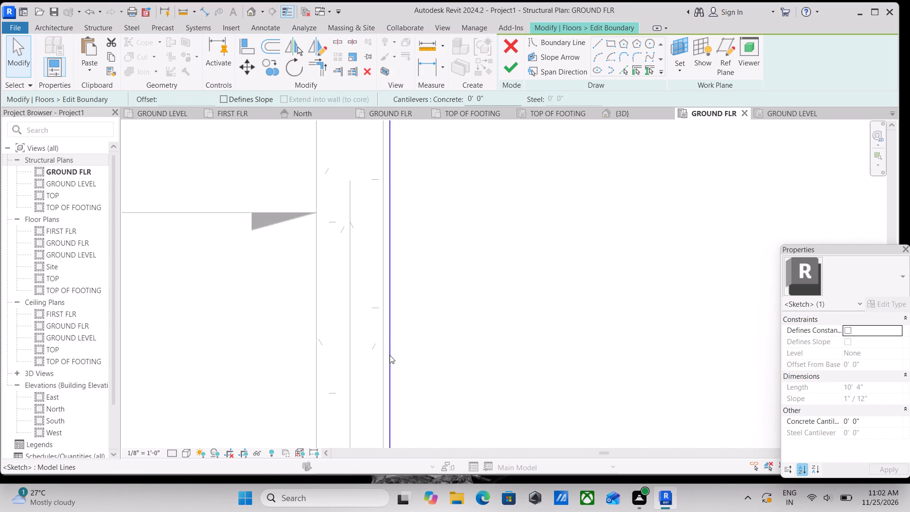
{"action": "left_click", "coordinate": [389, 355]}
{"action": "scroll", "coordinate": [445, 270], "scroll_direction": "down", "scroll_amount": 3}
{"action": "middle_click_drag", "start_coordinate": [448, 266], "coordinate": [448, 308]}
{"action": "middle_click_drag", "start_coordinate": [442, 201], "coordinate": [468, 266]}
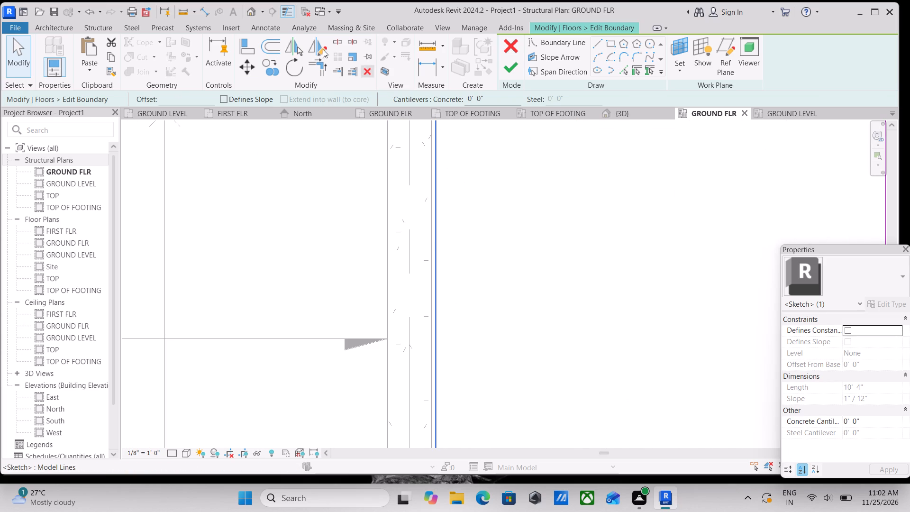
{"action": "left_click", "coordinate": [242, 69]}
{"action": "middle_click_drag", "start_coordinate": [476, 259], "coordinate": [461, 187]}
{"action": "scroll", "coordinate": [429, 264], "scroll_direction": "up", "scroll_amount": 3}
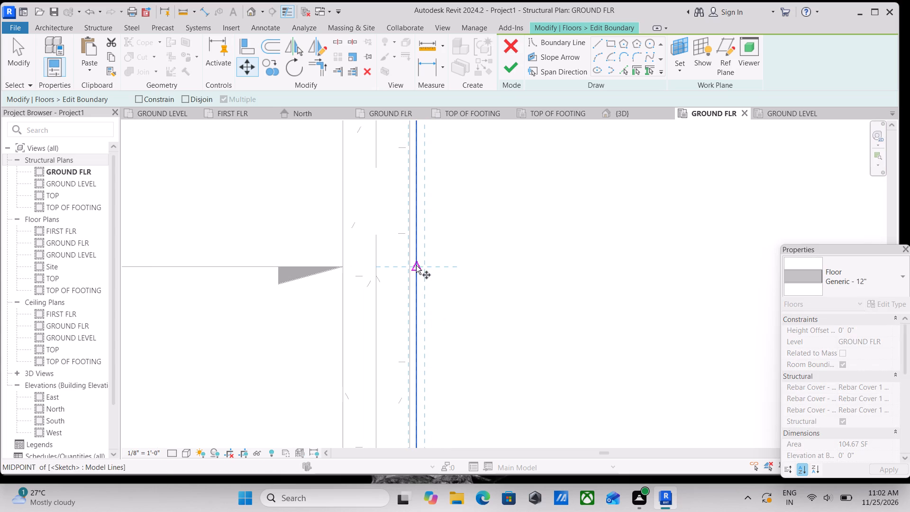
{"action": "left_click", "coordinate": [416, 265]}
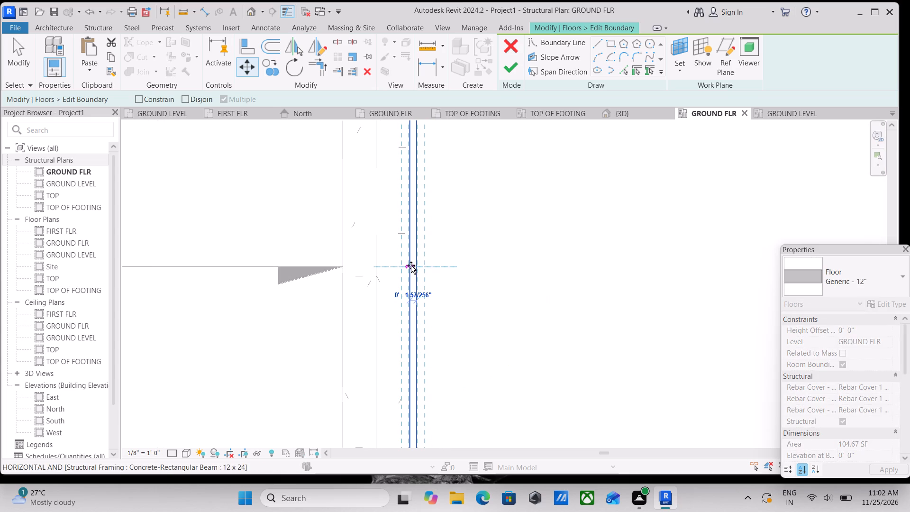
{"action": "left_click", "coordinate": [411, 265]}
Move the middle slab's lower boundary line up onto the inner face of the grid B beam and finish the boundary edit.
{"action": "scroll", "coordinate": [411, 265], "scroll_direction": "down", "scroll_amount": 5}
{"action": "scroll", "coordinate": [477, 214], "scroll_direction": "down", "scroll_amount": 6}
{"action": "middle_click_drag", "start_coordinate": [487, 214], "coordinate": [482, 246]}
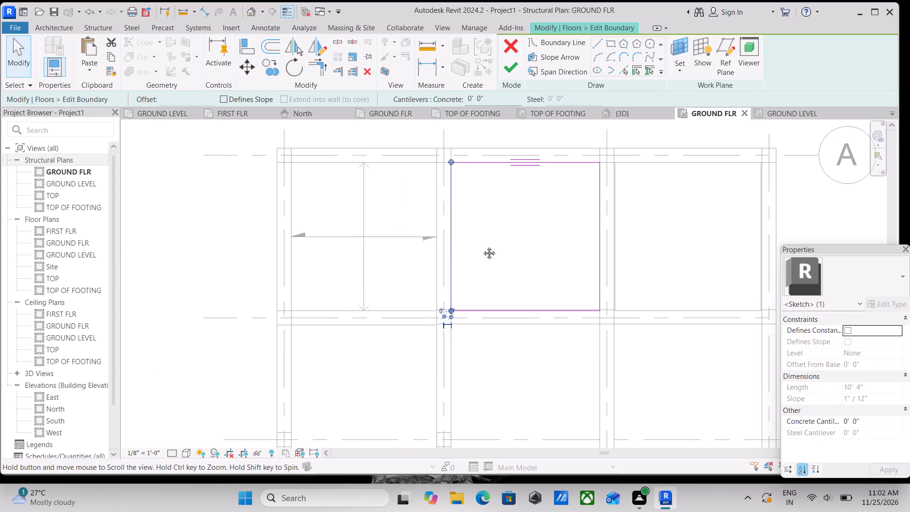
{"action": "middle_click_drag", "start_coordinate": [482, 246], "coordinate": [473, 287]}
{"action": "scroll", "coordinate": [503, 240], "scroll_direction": "up", "scroll_amount": 9}
{"action": "scroll", "coordinate": [605, 241], "scroll_direction": "up", "scroll_amount": 5}
{"action": "scroll", "coordinate": [610, 242], "scroll_direction": "down", "scroll_amount": 3}
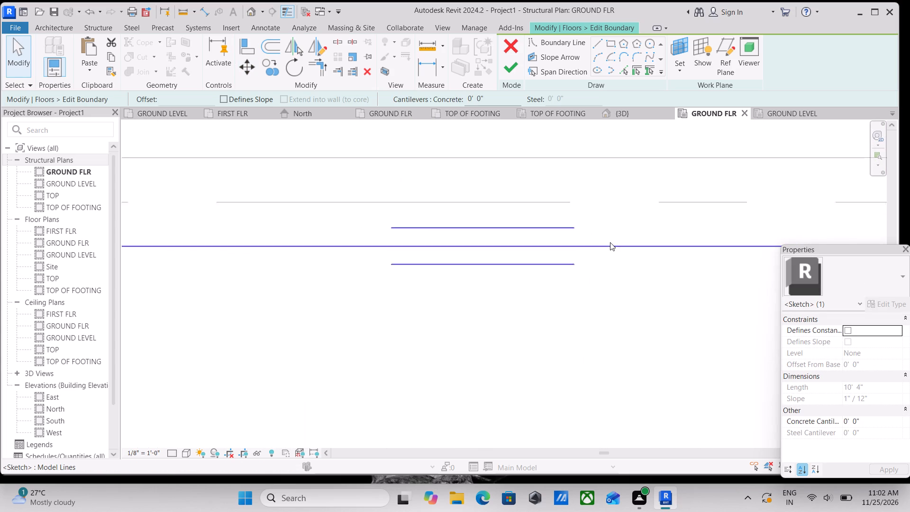
{"action": "scroll", "coordinate": [610, 242], "scroll_direction": "down", "scroll_amount": 7}
{"action": "middle_click_drag", "start_coordinate": [519, 296], "coordinate": [490, 181]}
{"action": "middle_click_drag", "start_coordinate": [535, 334], "coordinate": [528, 277]}
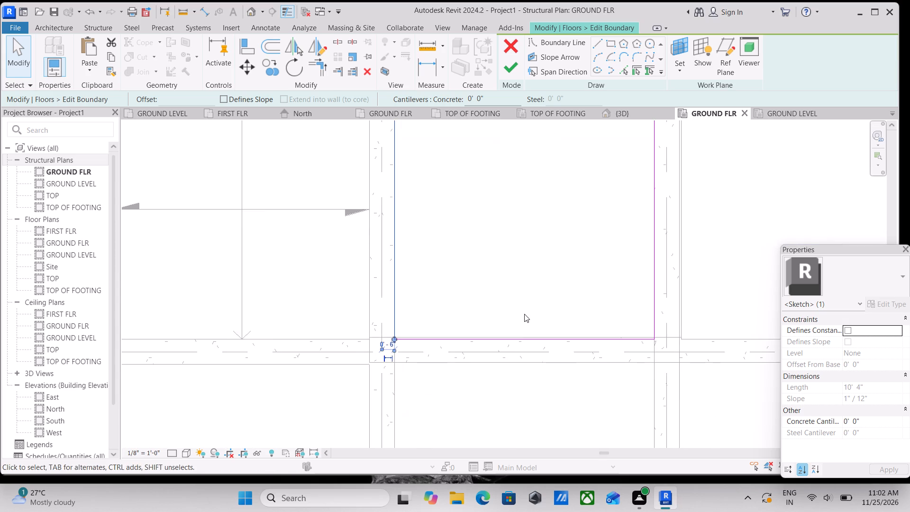
{"action": "scroll", "coordinate": [524, 316], "scroll_direction": "up", "scroll_amount": 7}
{"action": "scroll", "coordinate": [379, 341], "scroll_direction": "up", "scroll_amount": 2}
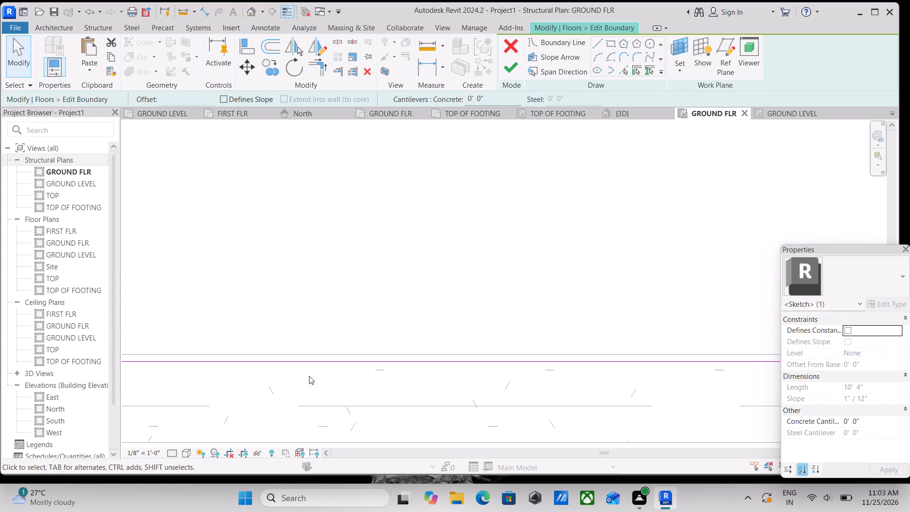
{"action": "left_click", "coordinate": [391, 362]}
{"action": "scroll", "coordinate": [419, 361], "scroll_direction": "down", "scroll_amount": 6}
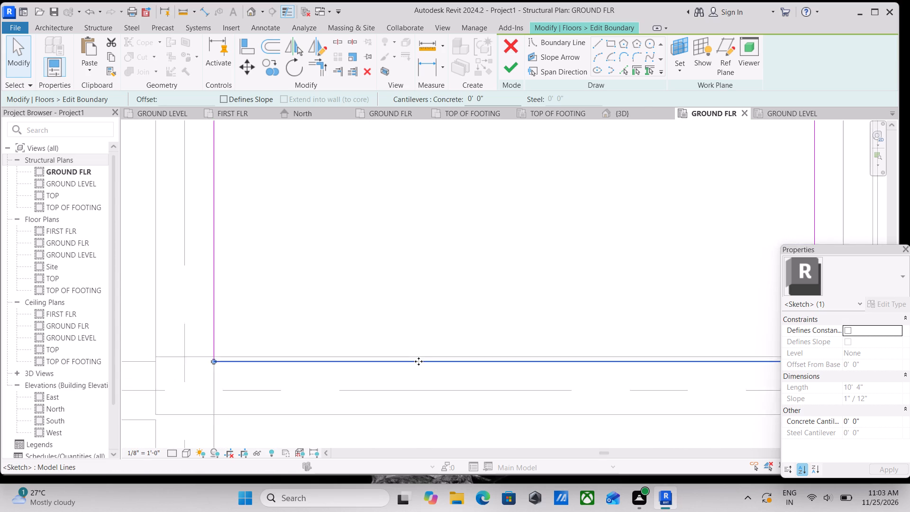
{"action": "scroll", "coordinate": [419, 360], "scroll_direction": "down", "scroll_amount": 2}
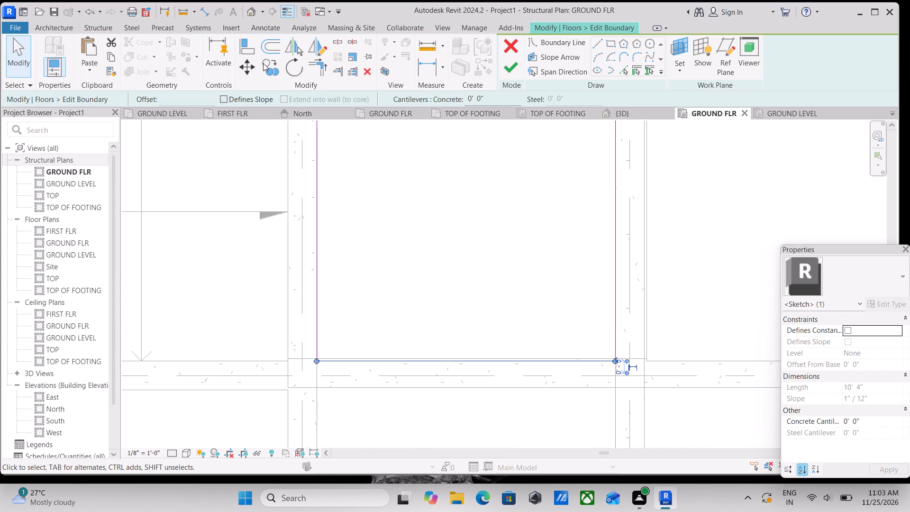
{"action": "left_click", "coordinate": [246, 64]}
{"action": "scroll", "coordinate": [430, 345], "scroll_direction": "up", "scroll_amount": 3}
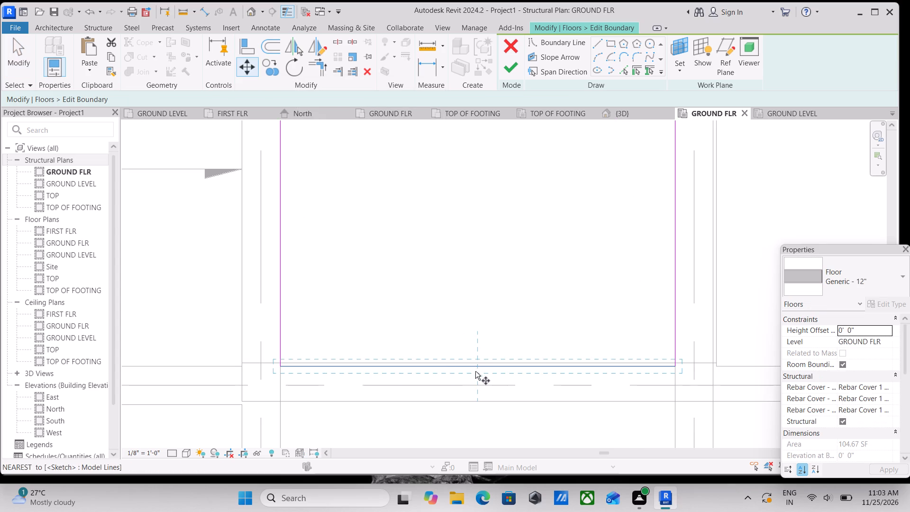
{"action": "scroll", "coordinate": [476, 371], "scroll_direction": "up", "scroll_amount": 4}
{"action": "left_click", "coordinate": [493, 369]}
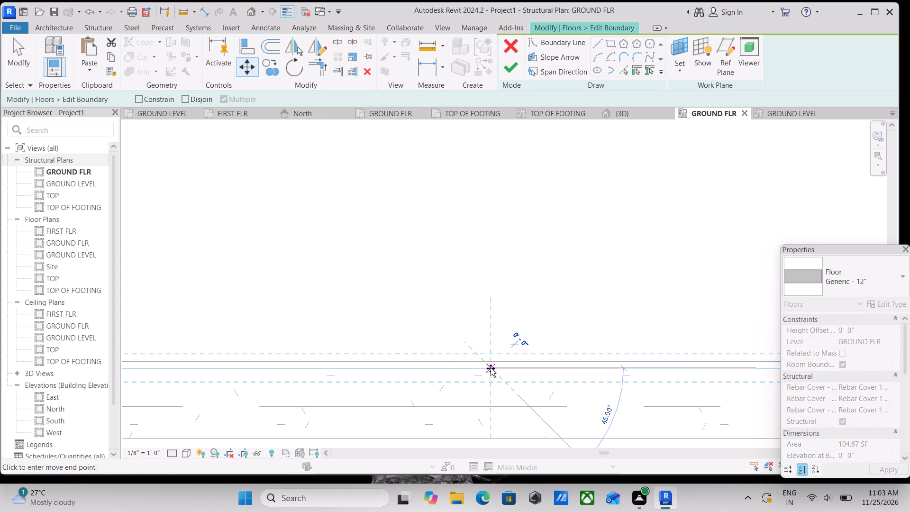
{"action": "left_click", "coordinate": [490, 363]}
{"action": "scroll", "coordinate": [490, 363], "scroll_direction": "down", "scroll_amount": 10}
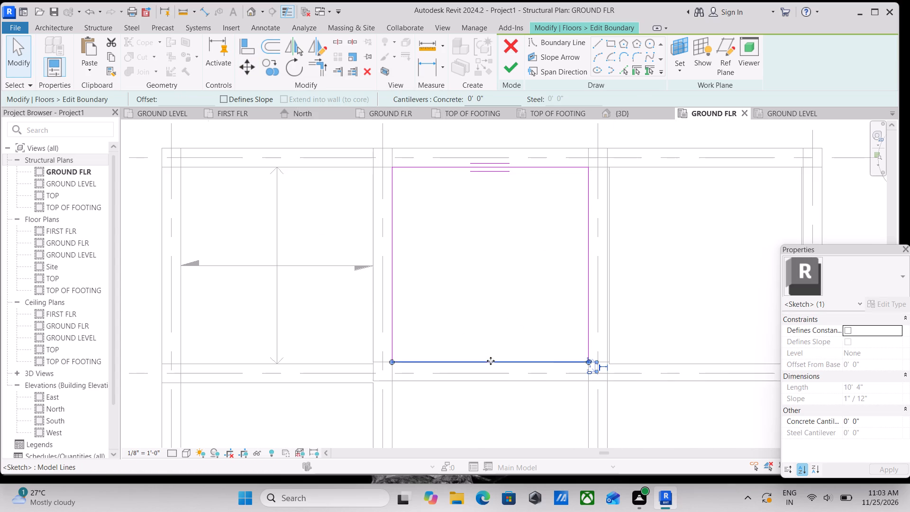
{"action": "middle_click_drag", "start_coordinate": [508, 309], "coordinate": [466, 401]}
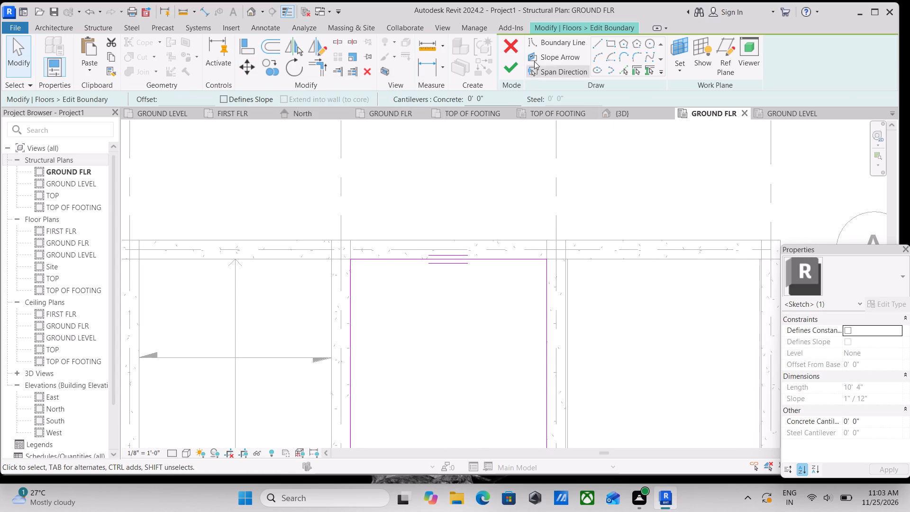
{"action": "left_click", "coordinate": [510, 68]}
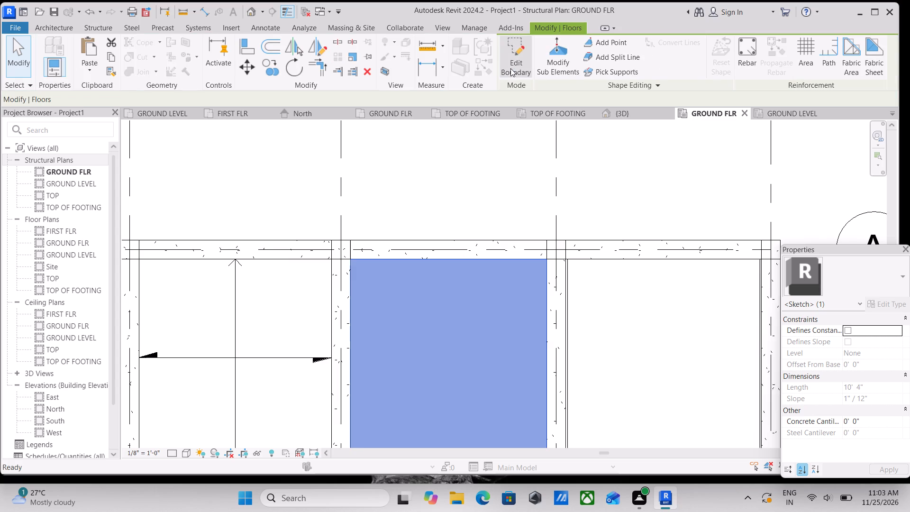
Open the boundary sketch of the right-hand bay's Generic - 12" floor slab between grids A and B for editing.
{"action": "scroll", "coordinate": [513, 282], "scroll_direction": "down", "scroll_amount": 1}
{"action": "middle_click_drag", "start_coordinate": [513, 282], "coordinate": [485, 258]}
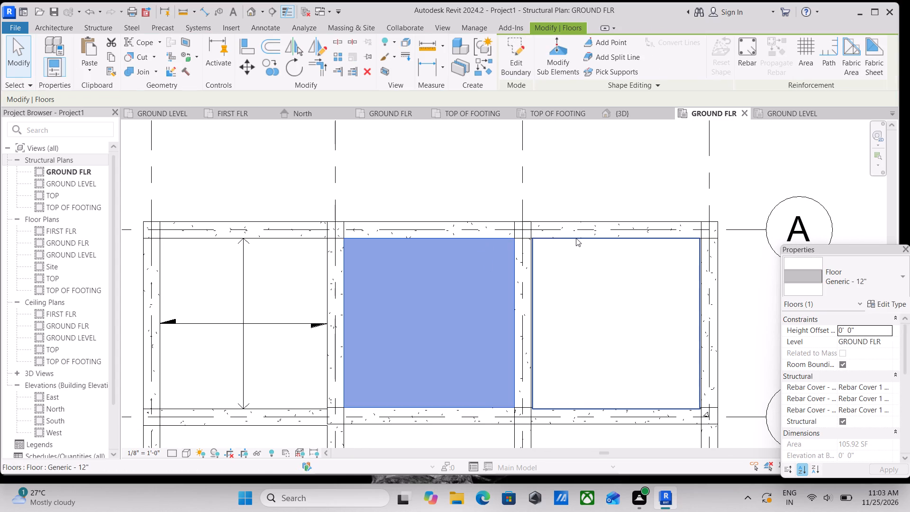
{"action": "left_click", "coordinate": [576, 238]}
{"action": "left_click", "coordinate": [519, 50]}
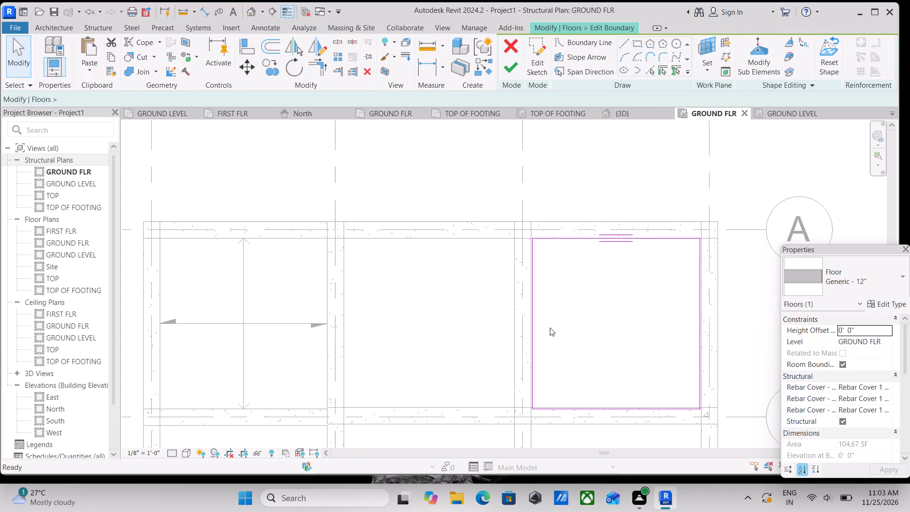
Move the right-hand slab's left boundary line outward about 1 inch onto the inner face of the adjacent beam.
{"action": "scroll", "coordinate": [544, 331], "scroll_direction": "up", "scroll_amount": 4}
{"action": "left_click", "coordinate": [530, 328]}
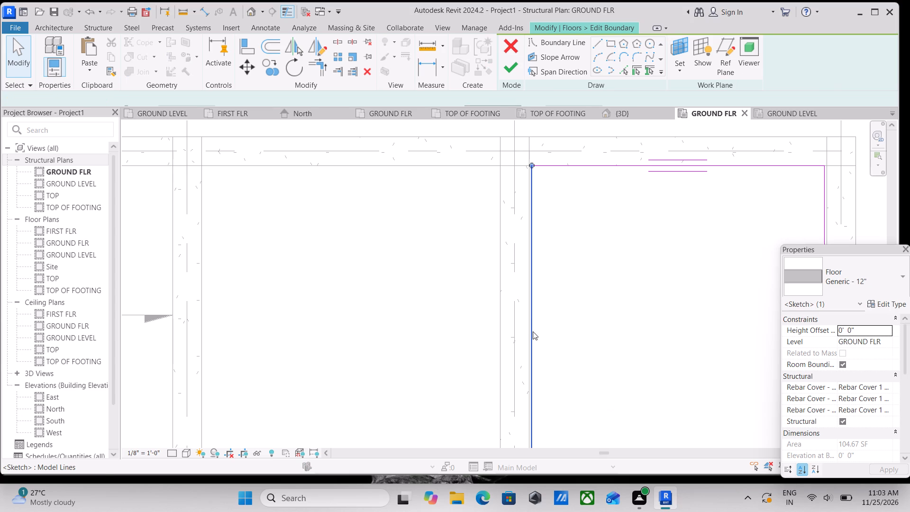
{"action": "scroll", "coordinate": [548, 335], "scroll_direction": "up", "scroll_amount": 2}
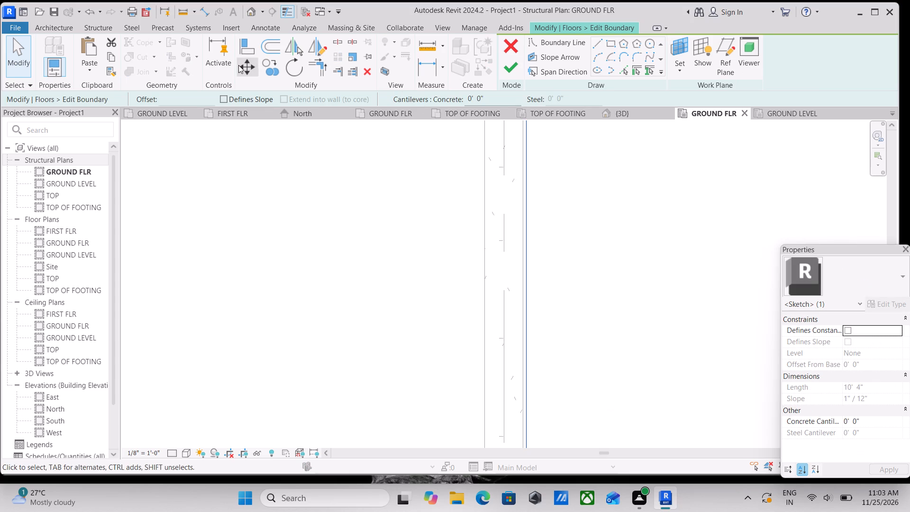
{"action": "left_click", "coordinate": [239, 65]}
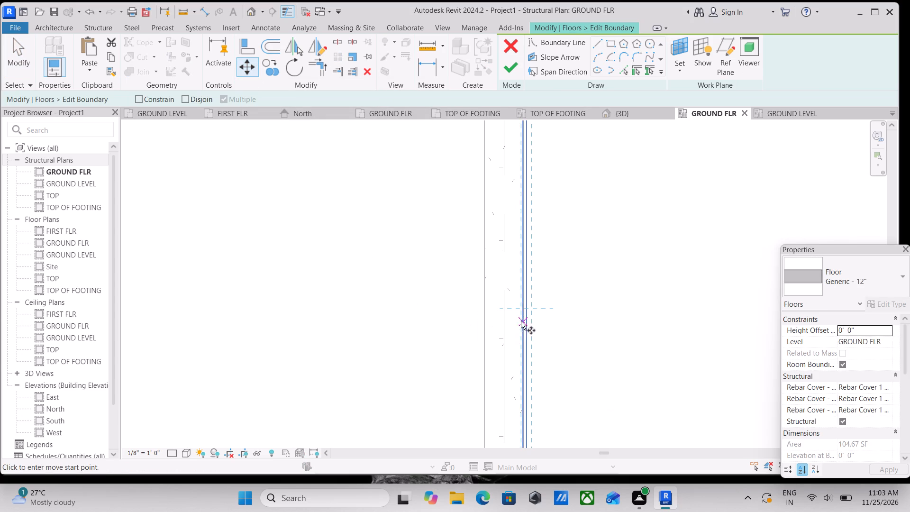
{"action": "scroll", "coordinate": [528, 319], "scroll_direction": "up", "scroll_amount": 5}
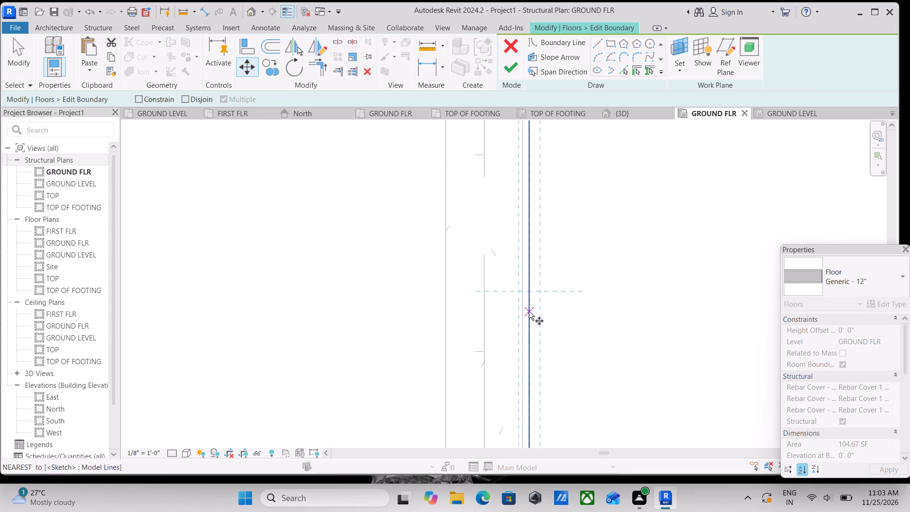
{"action": "left_click", "coordinate": [530, 287]}
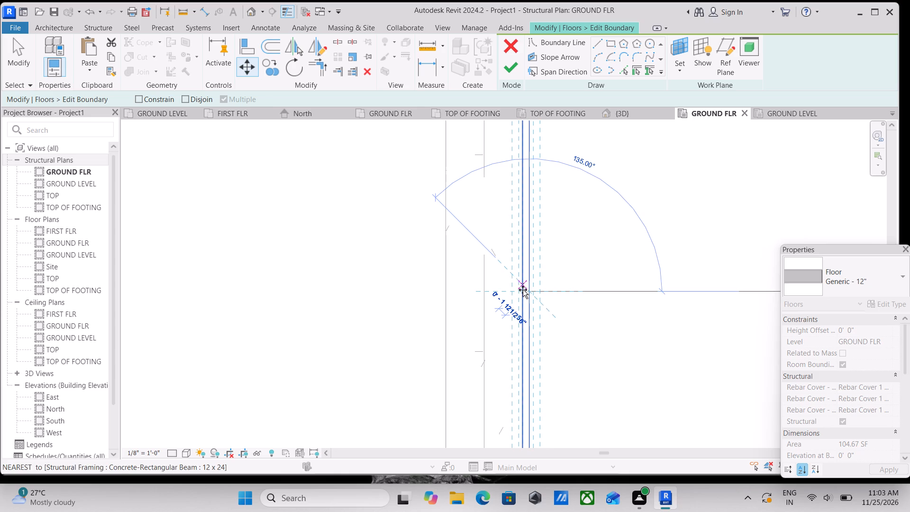
{"action": "left_click", "coordinate": [523, 290]}
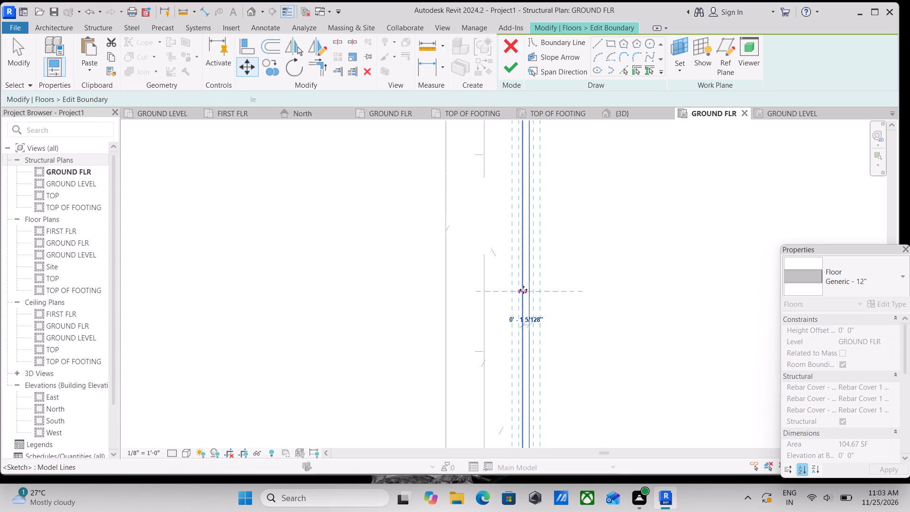
Move the right-hand slab's right boundary line outward about 1 inch onto the inner face of the outer beam.
{"action": "scroll", "coordinate": [523, 290], "scroll_direction": "down", "scroll_amount": 14}
{"action": "middle_click_drag", "start_coordinate": [560, 273], "coordinate": [501, 342]}
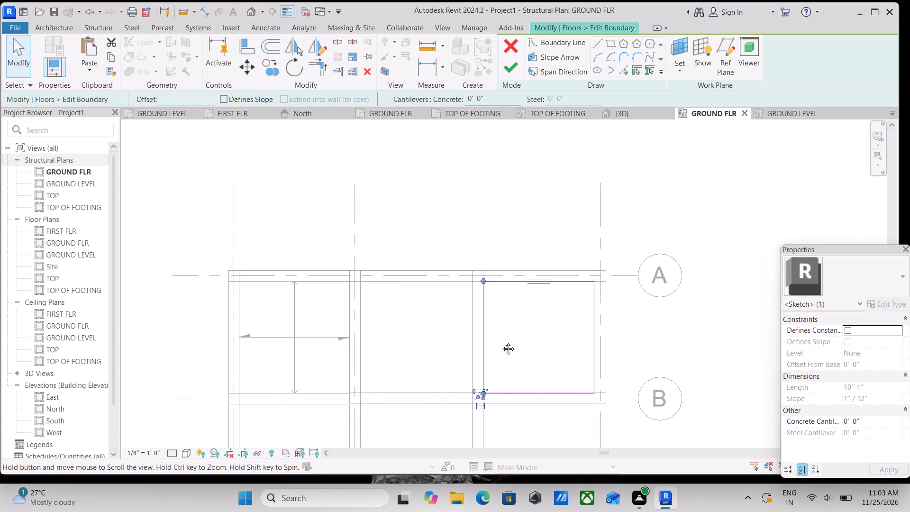
{"action": "middle_click_drag", "start_coordinate": [501, 342], "coordinate": [500, 343]}
{"action": "scroll", "coordinate": [522, 278], "scroll_direction": "up", "scroll_amount": 3}
{"action": "scroll", "coordinate": [579, 309], "scroll_direction": "up", "scroll_amount": 9}
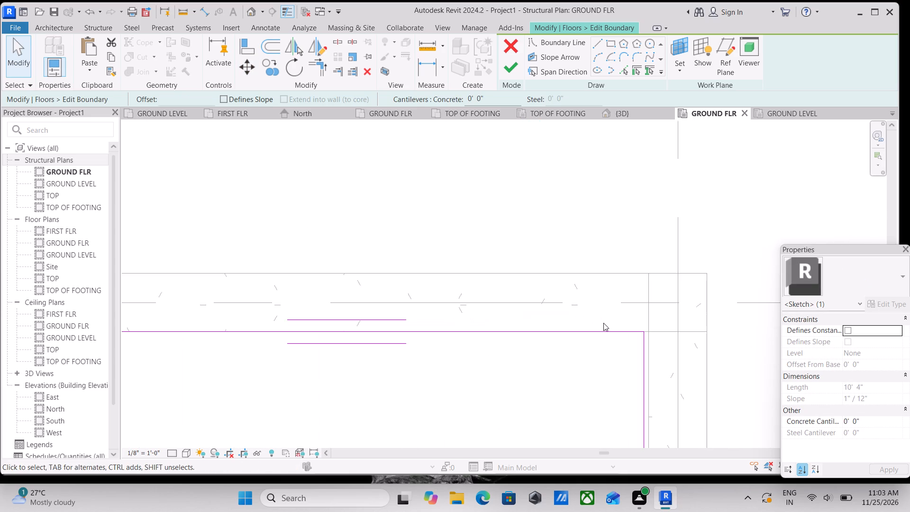
{"action": "scroll", "coordinate": [603, 323], "scroll_direction": "down", "scroll_amount": 1}
{"action": "middle_click_drag", "start_coordinate": [603, 322], "coordinate": [559, 247]}
{"action": "middle_click_drag", "start_coordinate": [577, 349], "coordinate": [526, 250]}
{"action": "left_click", "coordinate": [541, 327]}
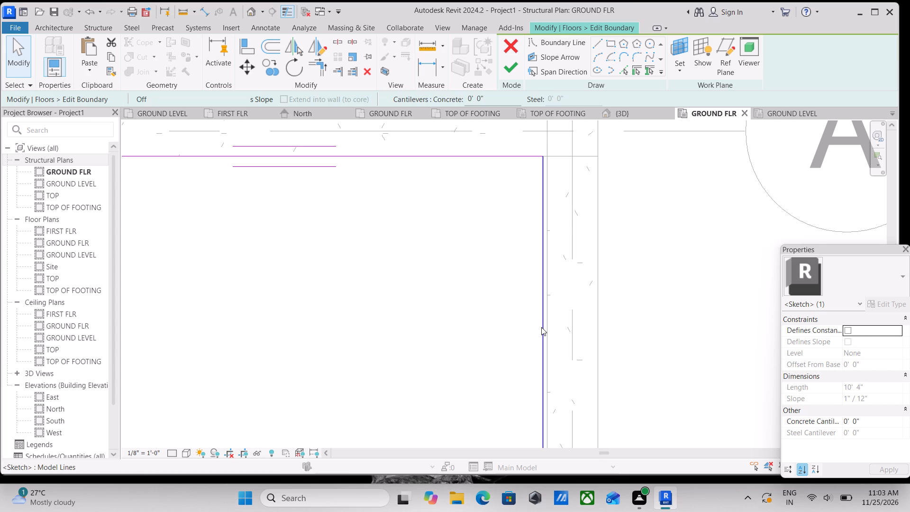
{"action": "scroll", "coordinate": [541, 325], "scroll_direction": "down", "scroll_amount": 8}
{"action": "middle_click_drag", "start_coordinate": [488, 341], "coordinate": [475, 278]}
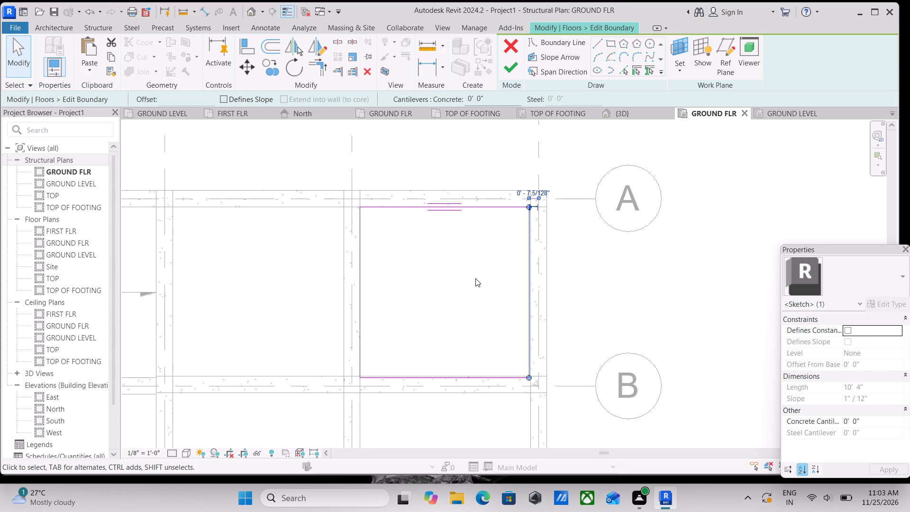
{"action": "left_click", "coordinate": [241, 69]}
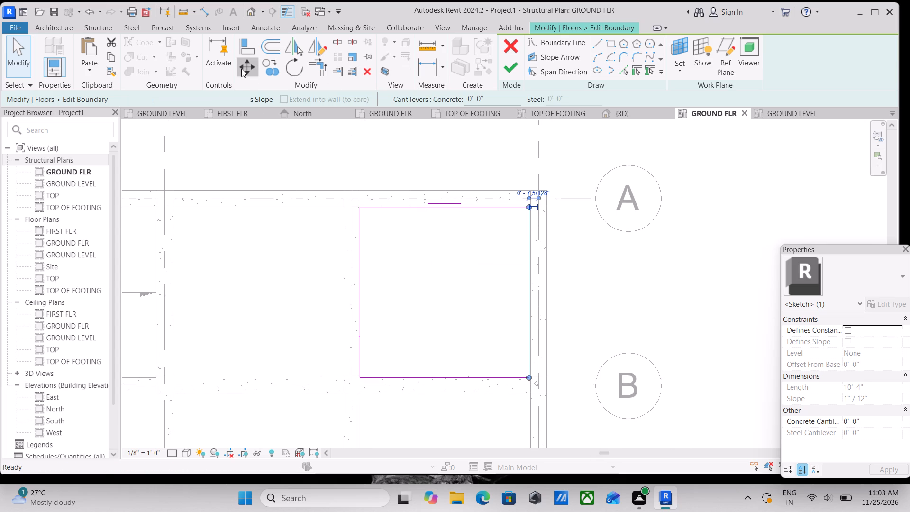
{"action": "scroll", "coordinate": [523, 313], "scroll_direction": "up", "scroll_amount": 3}
{"action": "scroll", "coordinate": [534, 261], "scroll_direction": "up", "scroll_amount": 2}
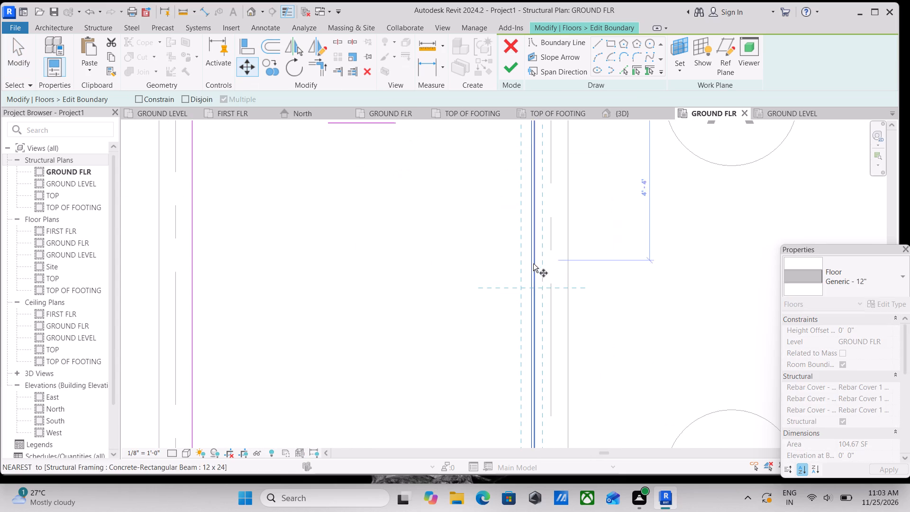
{"action": "left_click", "coordinate": [533, 287]}
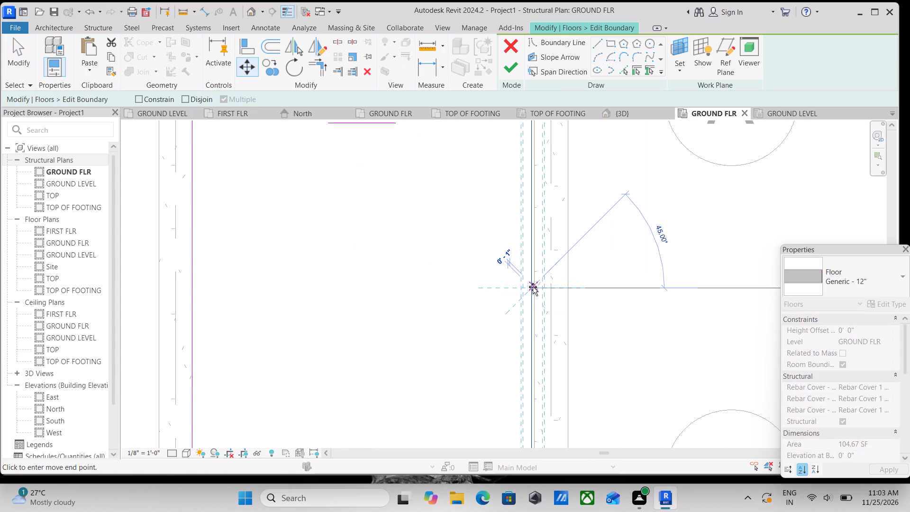
{"action": "scroll", "coordinate": [533, 287], "scroll_direction": "up", "scroll_amount": 7}
{"action": "left_click", "coordinate": [538, 288]}
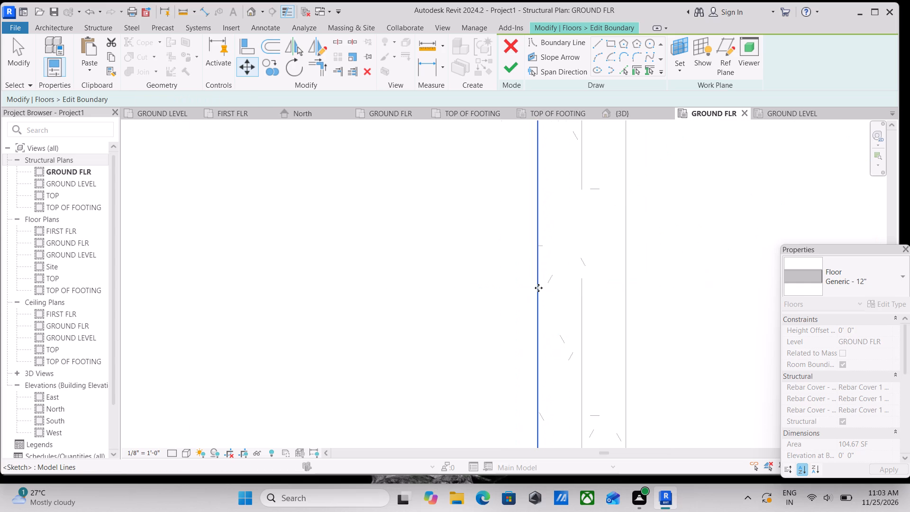
Move the right-hand slab's lower boundary line up onto the inner face of the grid B beam and finish the boundary edit.
{"action": "scroll", "coordinate": [538, 288], "scroll_direction": "down", "scroll_amount": 9}
{"action": "scroll", "coordinate": [441, 317], "scroll_direction": "down", "scroll_amount": 4}
{"action": "middle_click_drag", "start_coordinate": [423, 323], "coordinate": [432, 317]}
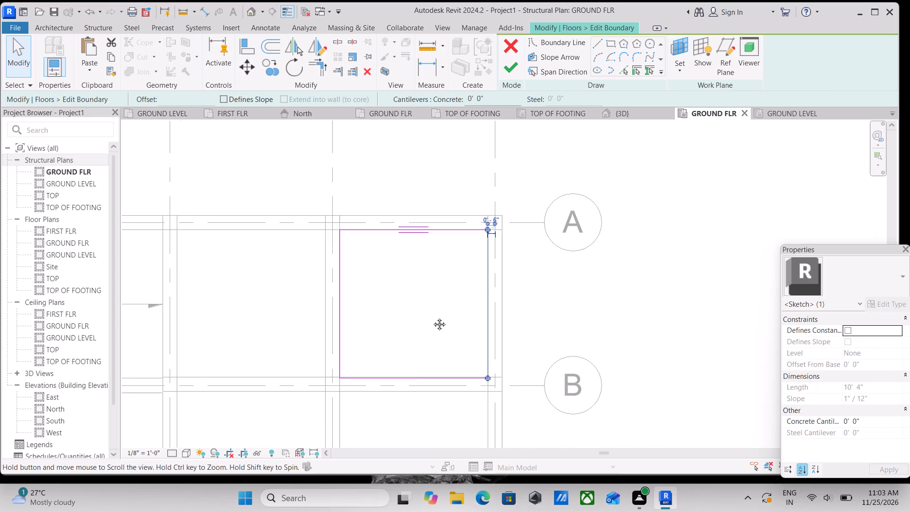
{"action": "middle_click_drag", "start_coordinate": [432, 317], "coordinate": [492, 283]}
{"action": "scroll", "coordinate": [492, 283], "scroll_direction": "up", "scroll_amount": 4}
{"action": "scroll", "coordinate": [482, 370], "scroll_direction": "up", "scroll_amount": 3}
{"action": "scroll", "coordinate": [432, 348], "scroll_direction": "up", "scroll_amount": 4}
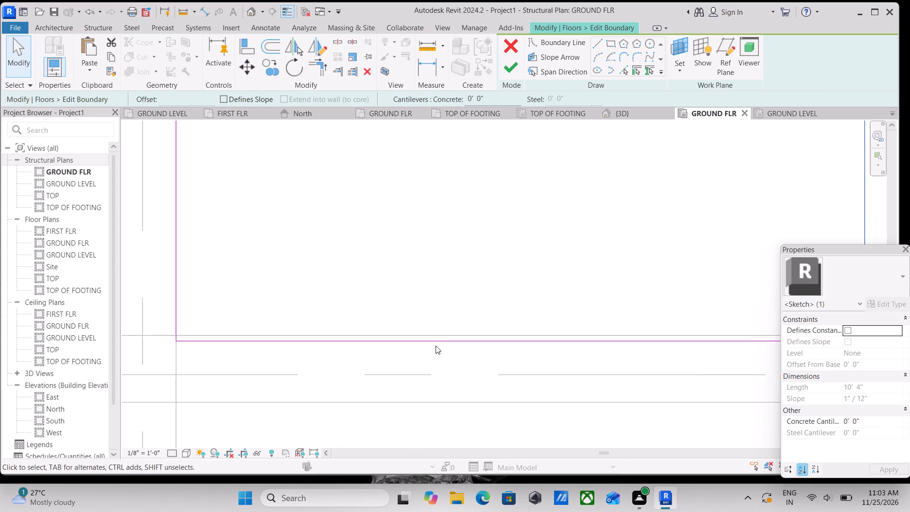
{"action": "left_click", "coordinate": [436, 345]}
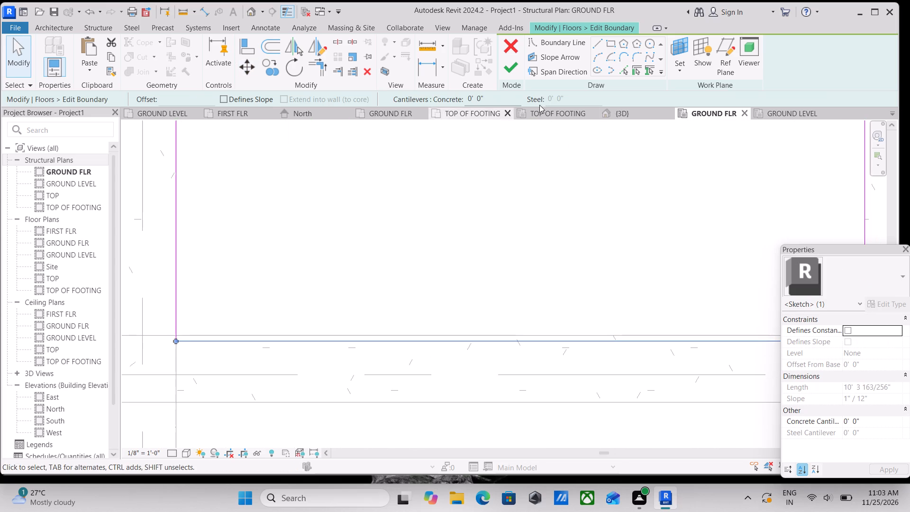
{"action": "left_click", "coordinate": [244, 65]}
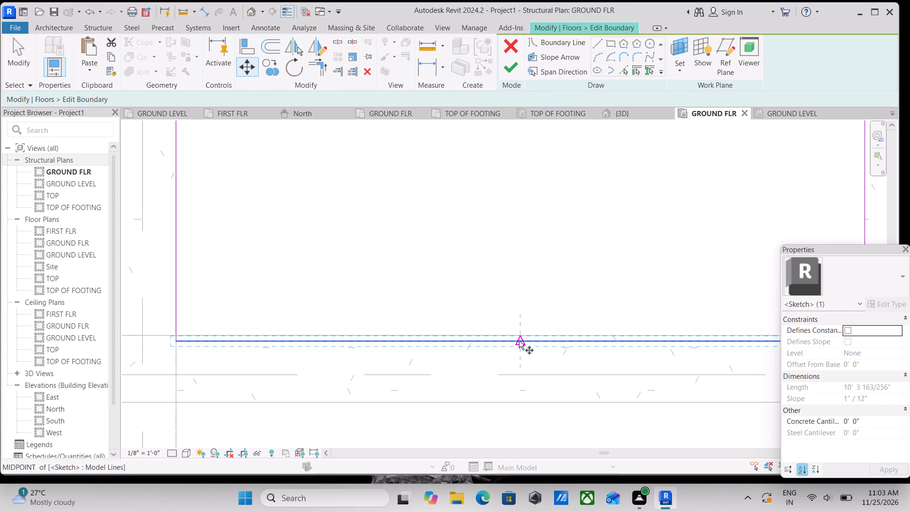
{"action": "left_click", "coordinate": [519, 341]}
{"action": "left_click", "coordinate": [517, 335]}
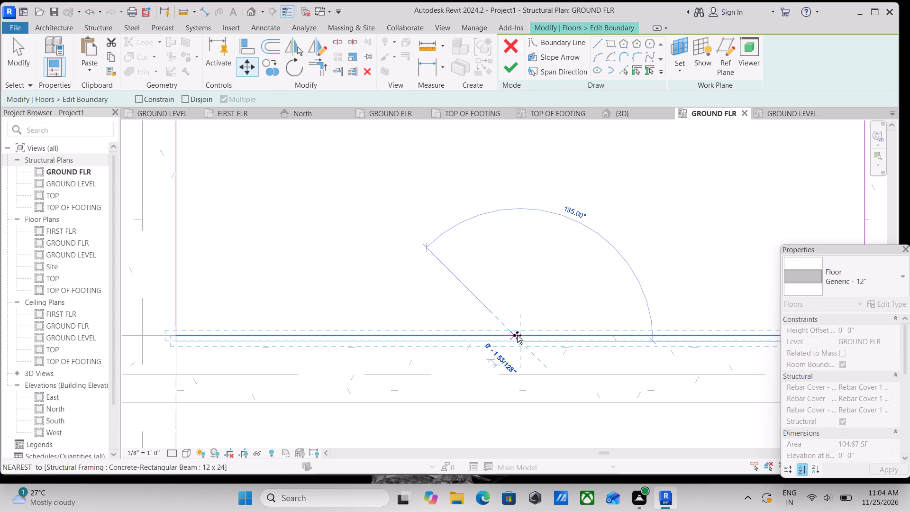
{"action": "scroll", "coordinate": [509, 289], "scroll_direction": "down", "scroll_amount": 8}
{"action": "middle_click_drag", "start_coordinate": [515, 282], "coordinate": [528, 335]}
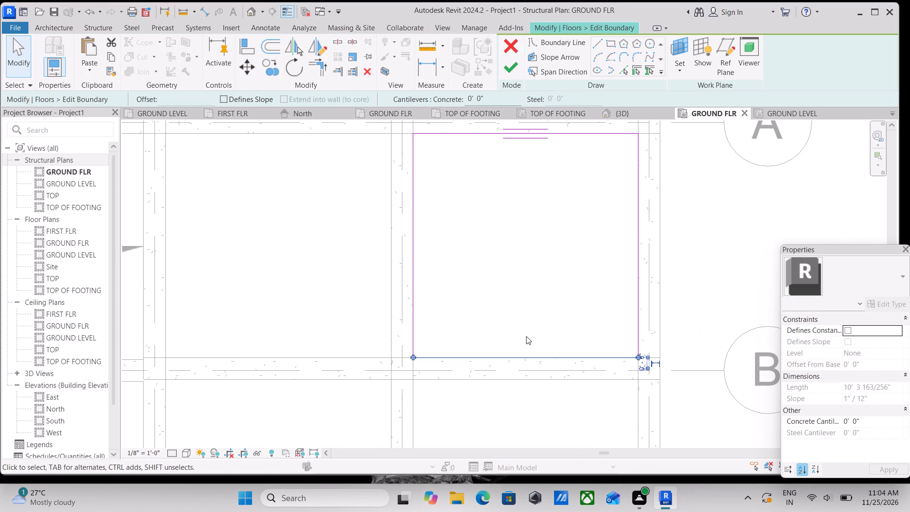
{"action": "middle_click_drag", "start_coordinate": [517, 319], "coordinate": [521, 329]}
{"action": "left_click", "coordinate": [508, 71]}
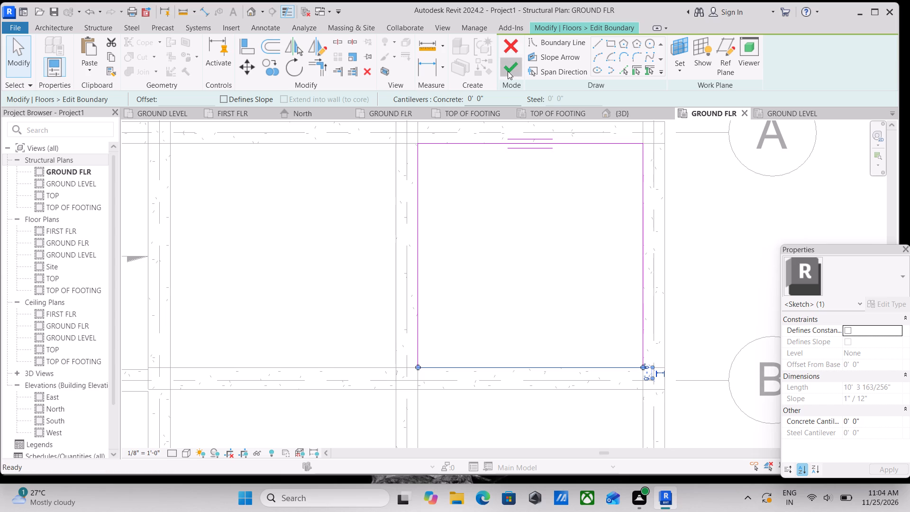
Copy the right-hand slab straight down into the bay below grid B, with its upper edge on the grid B beam's lower face.
{"action": "scroll", "coordinate": [482, 222], "scroll_direction": "down", "scroll_amount": 3}
{"action": "middle_click_drag", "start_coordinate": [482, 222], "coordinate": [494, 216]}
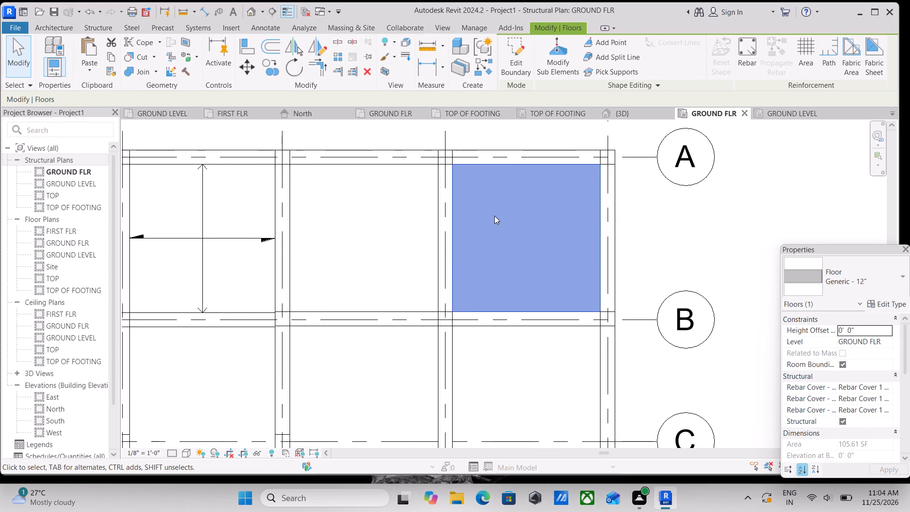
{"action": "key", "text": "Escape"}
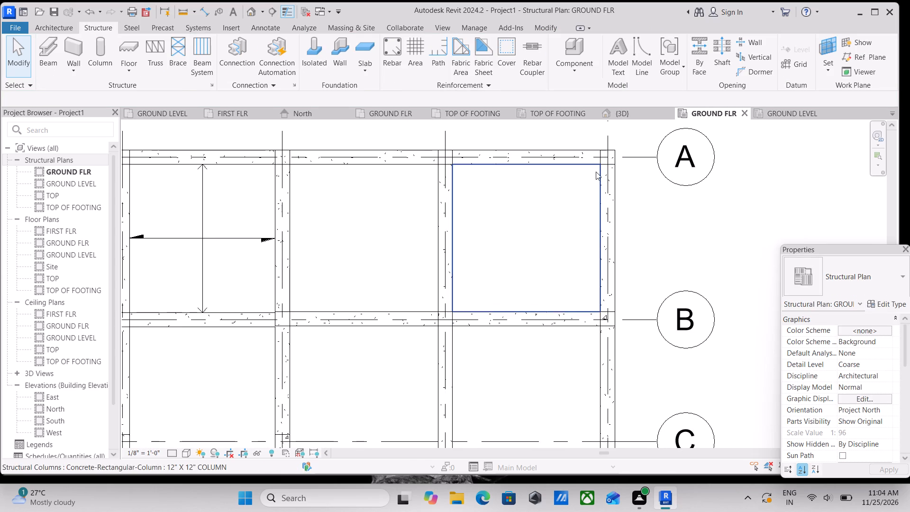
{"action": "left_click", "coordinate": [533, 168]}
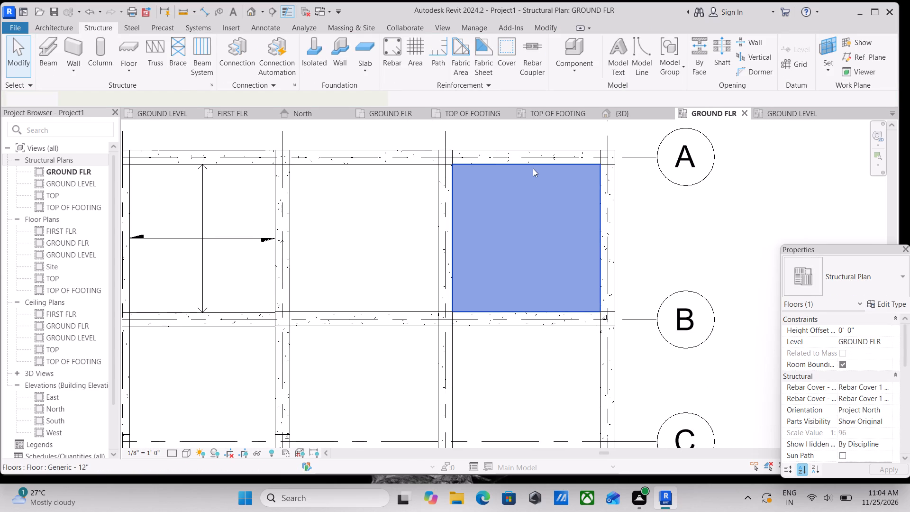
{"action": "type", "text": "CO"}
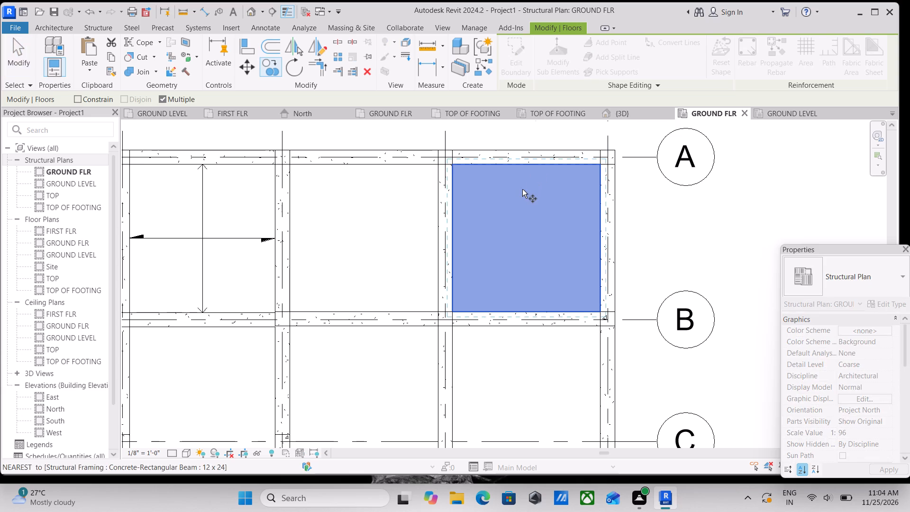
{"action": "left_click", "coordinate": [526, 162]}
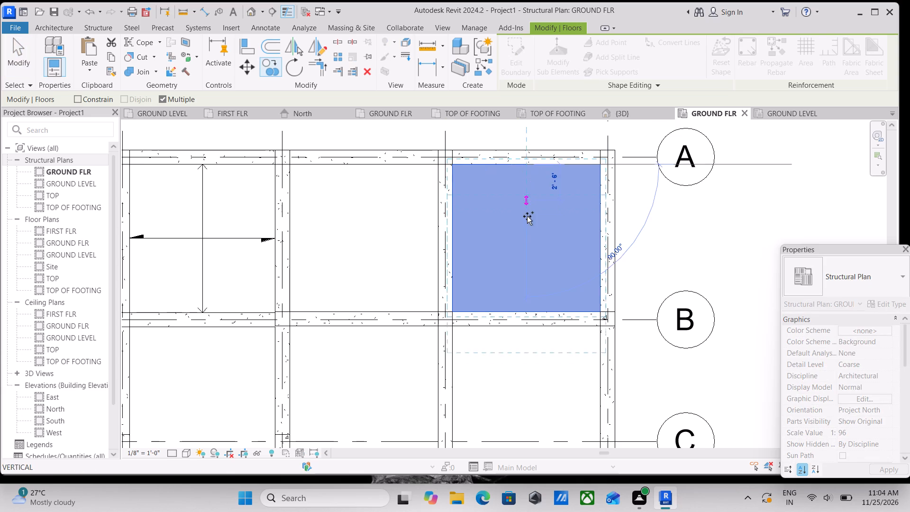
{"action": "middle_click_drag", "start_coordinate": [527, 216], "coordinate": [518, 136]}
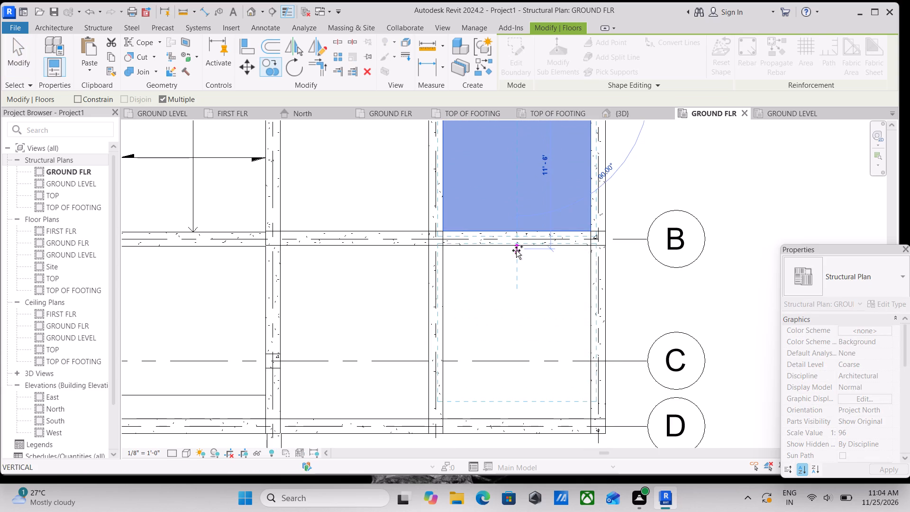
{"action": "left_click", "coordinate": [516, 247]}
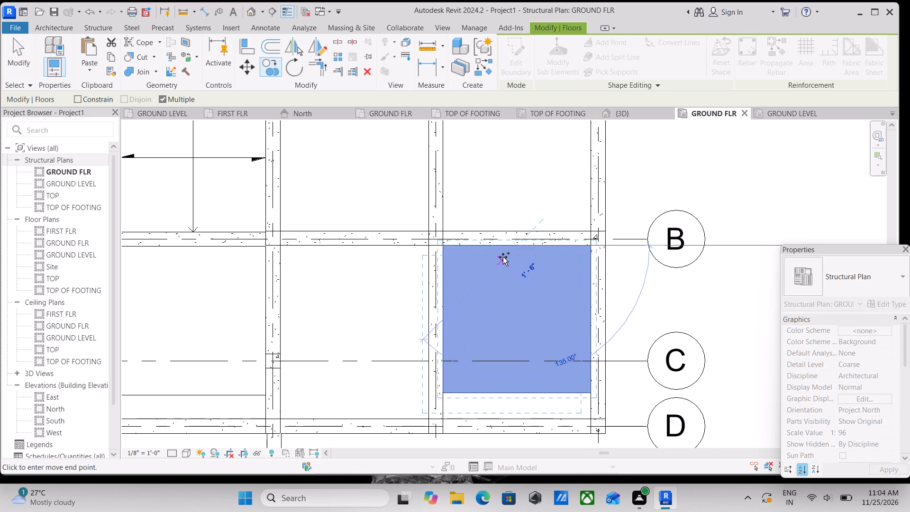
{"action": "key", "text": "Escape"}
{"action": "scroll", "coordinate": [531, 389], "scroll_direction": "up", "scroll_amount": 2}
{"action": "key", "text": "Escape"}
{"action": "key", "text": "Escape"}
Open the boundary sketch of the copied floor slab between grids B and D for editing.
{"action": "scroll", "coordinate": [534, 415], "scroll_direction": "up", "scroll_amount": 2}
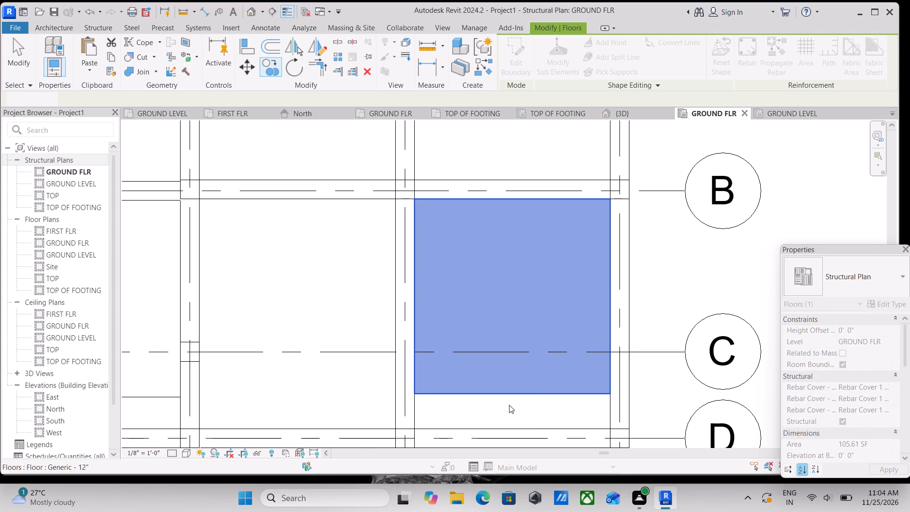
{"action": "left_click", "coordinate": [490, 389]}
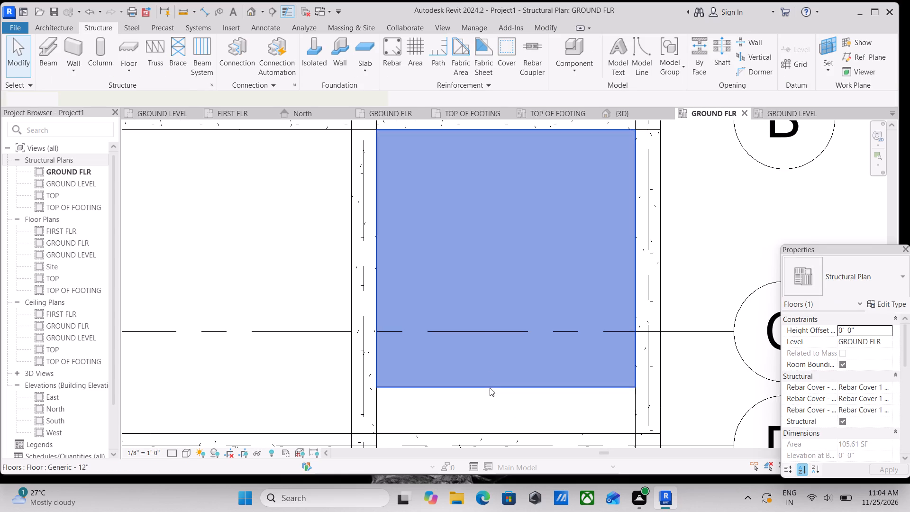
{"action": "left_click", "coordinate": [521, 50]}
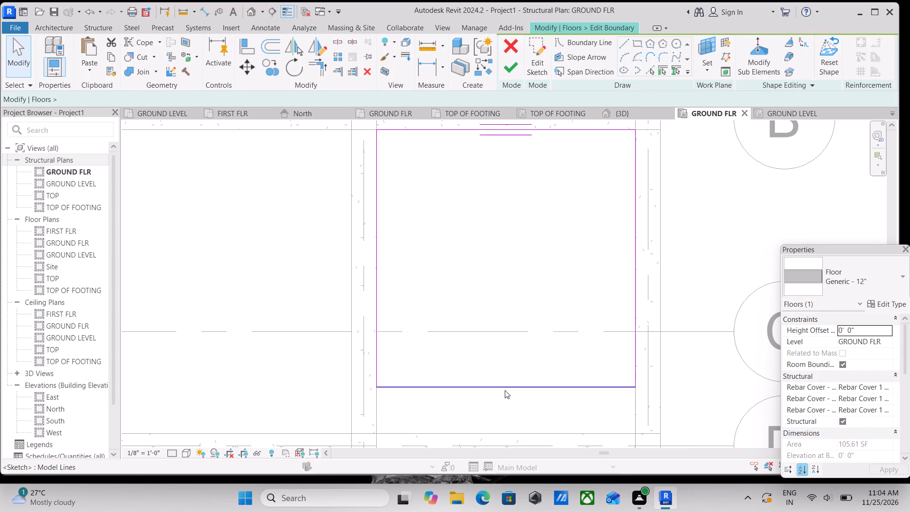
Nudge the copied slab's lower boundary line down until it sits just short of the grid D beam's upper face.
{"action": "left_click", "coordinate": [505, 389]}
{"action": "middle_click_drag", "start_coordinate": [488, 283], "coordinate": [492, 203]}
{"action": "key", "text": "Down"}
{"action": "key", "text": "Down"}
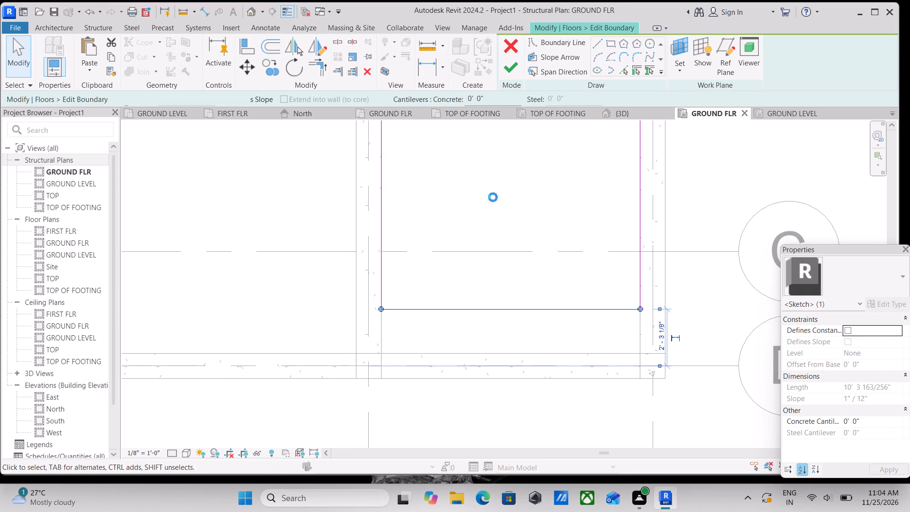
{"action": "key", "text": "Down"}
{"action": "key", "text": "Down"}
{"action": "key", "text": "Down"}
{"action": "key", "text": "Down"}
{"action": "key", "text": "Down"}
{"action": "key", "text": "Down"}
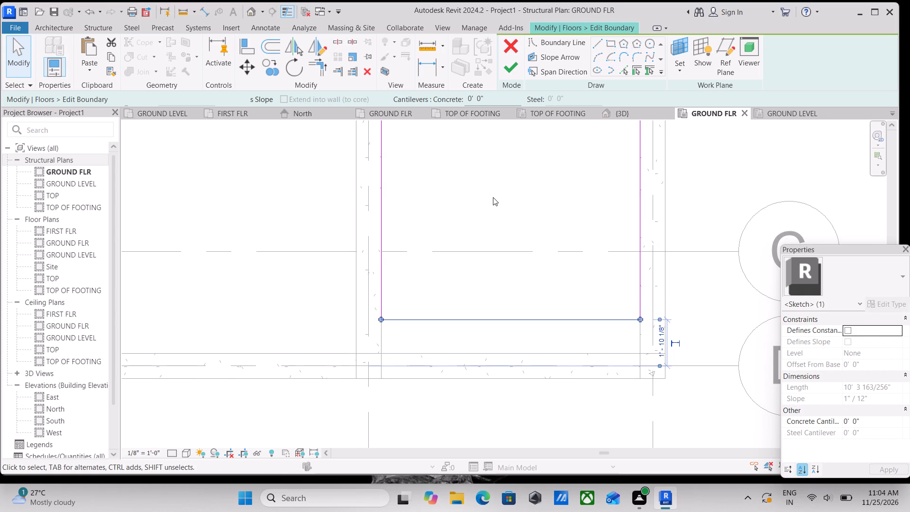
{"action": "key", "text": "Down"}
{"action": "key", "text": "Down"}
{"action": "key", "text": "Down"}
{"action": "key", "text": "Down"}
{"action": "key", "text": "Down"}
{"action": "key", "text": "Down"}
{"action": "key", "text": "Down"}
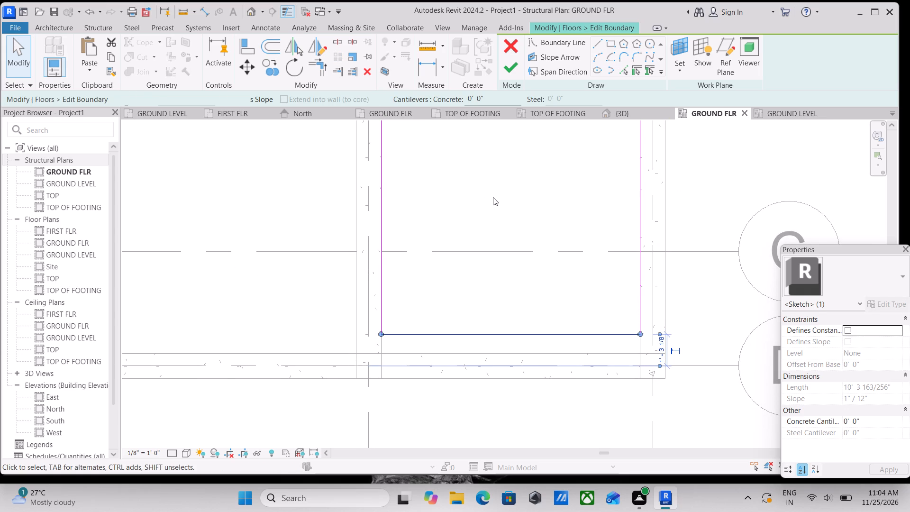
{"action": "key", "text": "Down"}
{"action": "key", "text": "Down"}
{"action": "key", "text": "Down"}
{"action": "key", "text": "Down"}
{"action": "key", "text": "Down"}
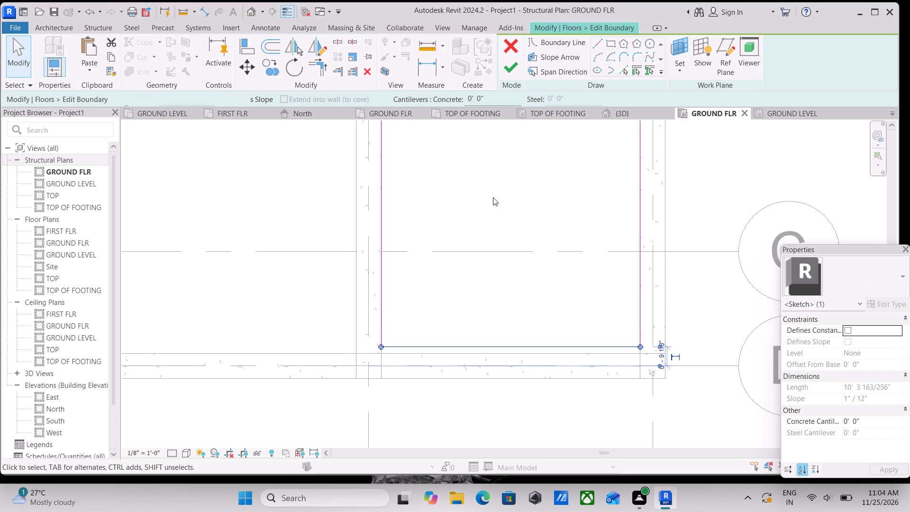
{"action": "key", "text": "Down"}
{"action": "scroll", "coordinate": [498, 329], "scroll_direction": "up", "scroll_amount": 6}
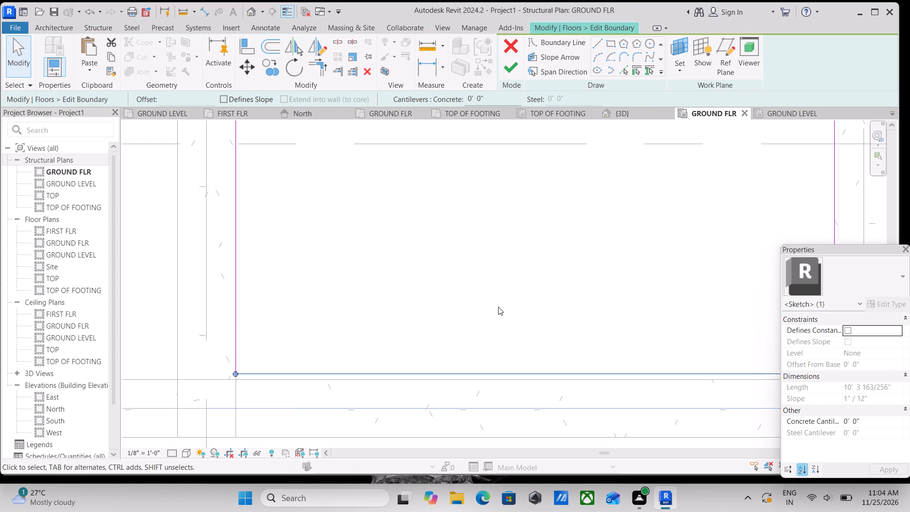
{"action": "key", "text": "Up"}
{"action": "key", "text": "Down"}
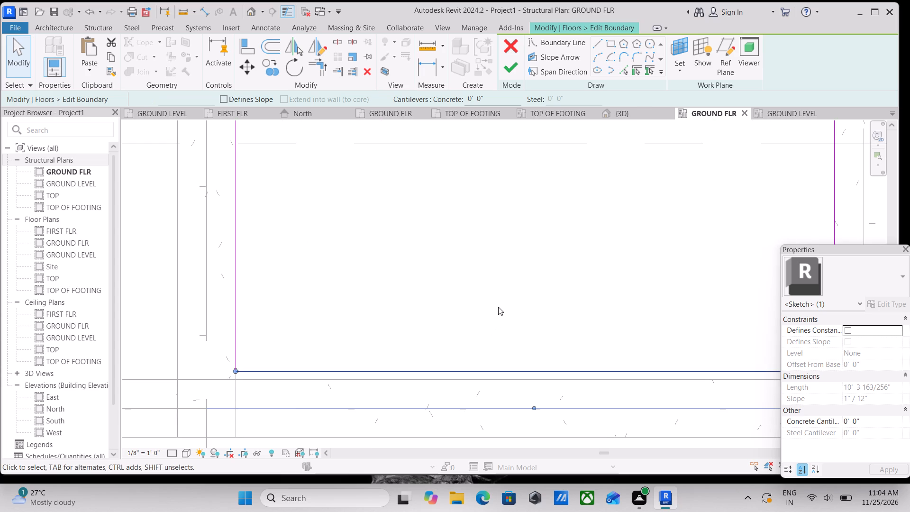
{"action": "key", "text": "Down"}
{"action": "key", "text": "Down"}
Move the slab's lower boundary line exactly onto the grid D beam's upper face and finish the boundary edit.
{"action": "scroll", "coordinate": [400, 364], "scroll_direction": "up", "scroll_amount": 2}
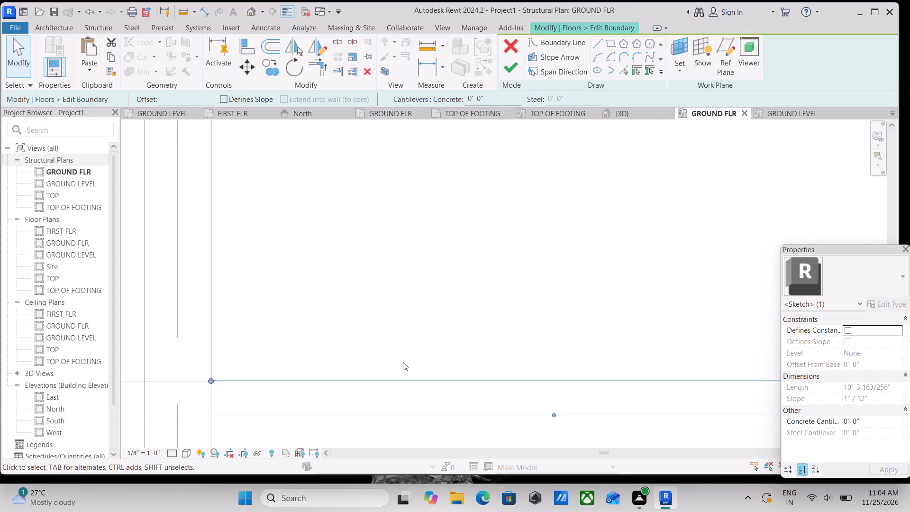
{"action": "scroll", "coordinate": [403, 362], "scroll_direction": "up", "scroll_amount": 1}
{"action": "middle_click_drag", "start_coordinate": [455, 306], "coordinate": [407, 242]}
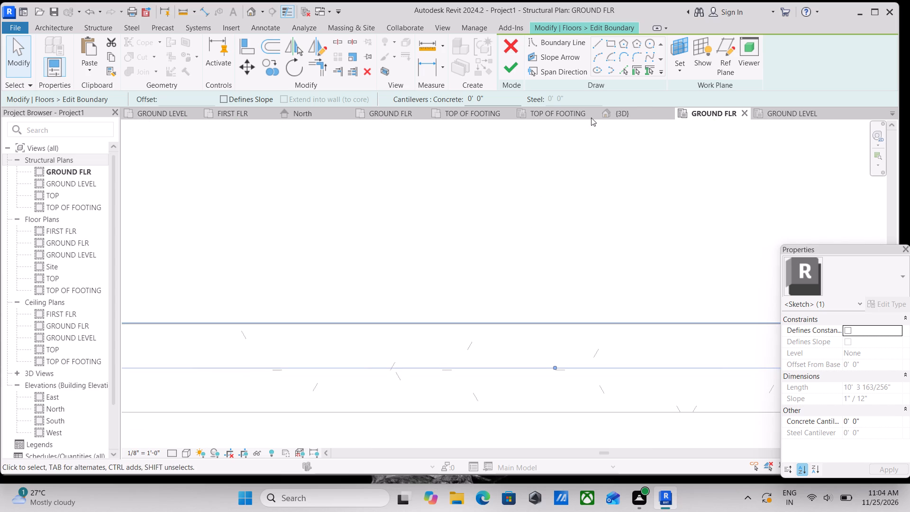
{"action": "scroll", "coordinate": [544, 327], "scroll_direction": "up", "scroll_amount": 11}
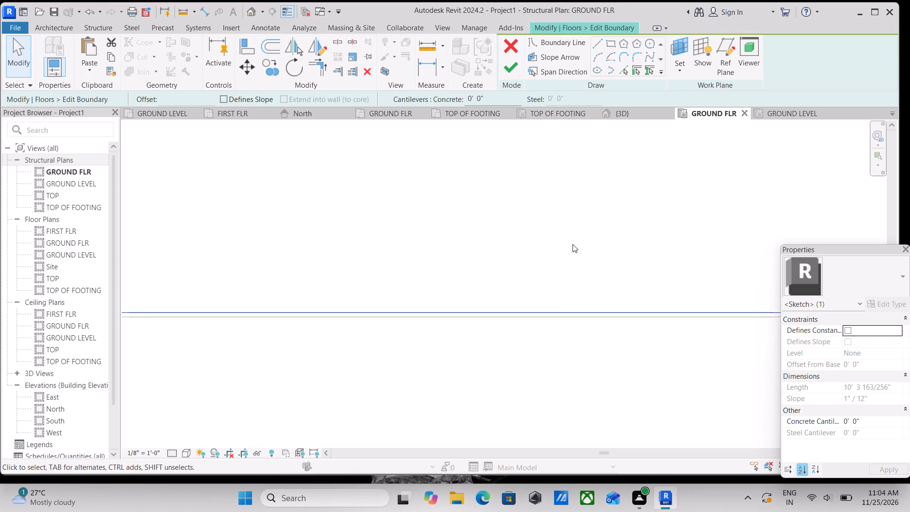
{"action": "left_click", "coordinate": [252, 66]}
{"action": "scroll", "coordinate": [577, 289], "scroll_direction": "down", "scroll_amount": 1}
{"action": "middle_click_drag", "start_coordinate": [658, 263], "coordinate": [642, 257]}
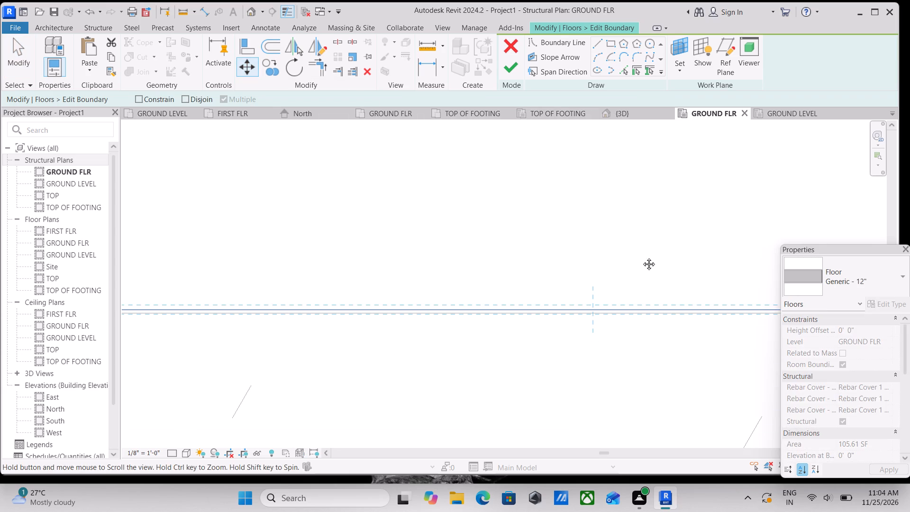
{"action": "middle_click_drag", "start_coordinate": [642, 257], "coordinate": [515, 230]}
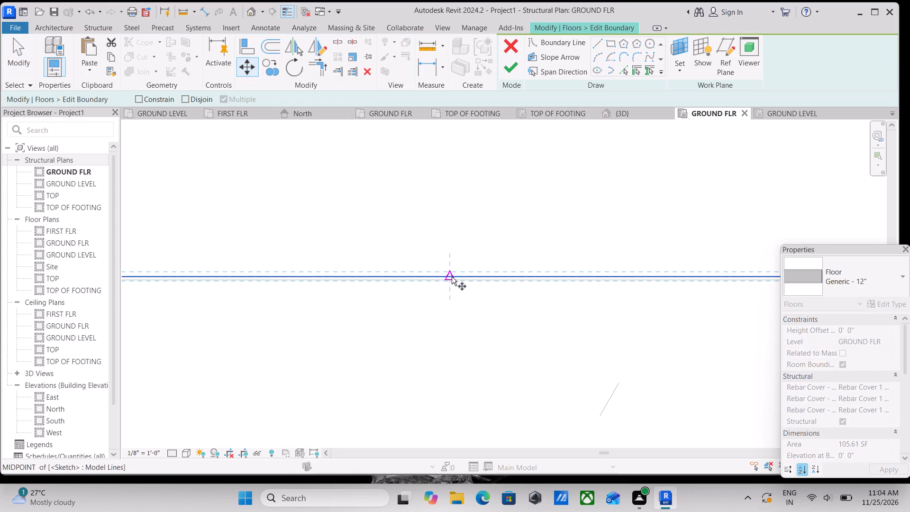
{"action": "scroll", "coordinate": [446, 271], "scroll_direction": "up", "scroll_amount": 8}
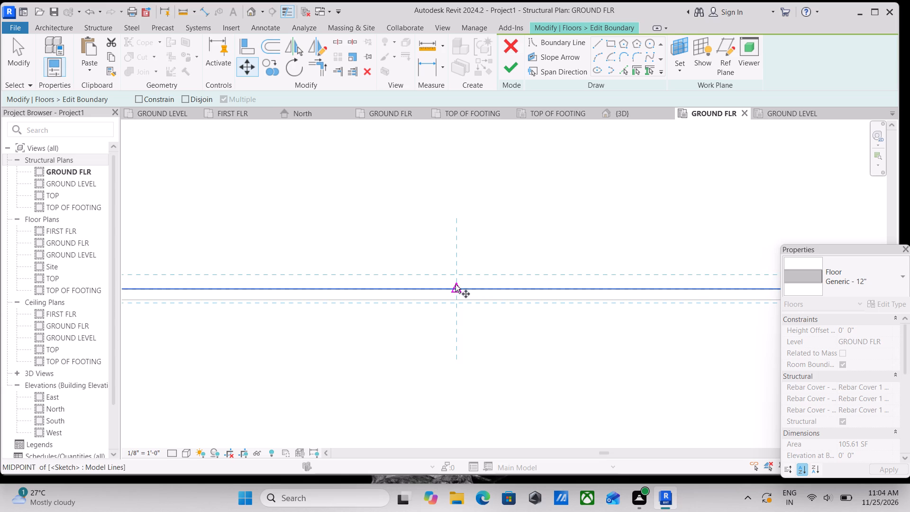
{"action": "left_click", "coordinate": [455, 284]}
{"action": "left_click", "coordinate": [456, 299]}
{"action": "scroll", "coordinate": [457, 299], "scroll_direction": "down", "scroll_amount": 5}
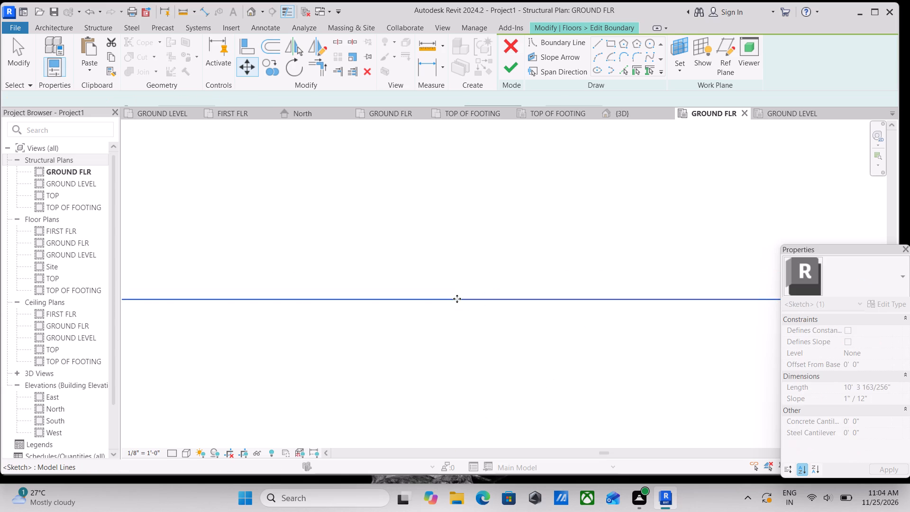
{"action": "scroll", "coordinate": [457, 299], "scroll_direction": "down", "scroll_amount": 18}
{"action": "scroll", "coordinate": [412, 297], "scroll_direction": "down", "scroll_amount": 5}
{"action": "middle_click_drag", "start_coordinate": [426, 255], "coordinate": [487, 354]}
{"action": "scroll", "coordinate": [473, 276], "scroll_direction": "down", "scroll_amount": 3}
{"action": "middle_click_drag", "start_coordinate": [473, 276], "coordinate": [473, 296]}
{"action": "scroll", "coordinate": [571, 189], "scroll_direction": "up", "scroll_amount": 4}
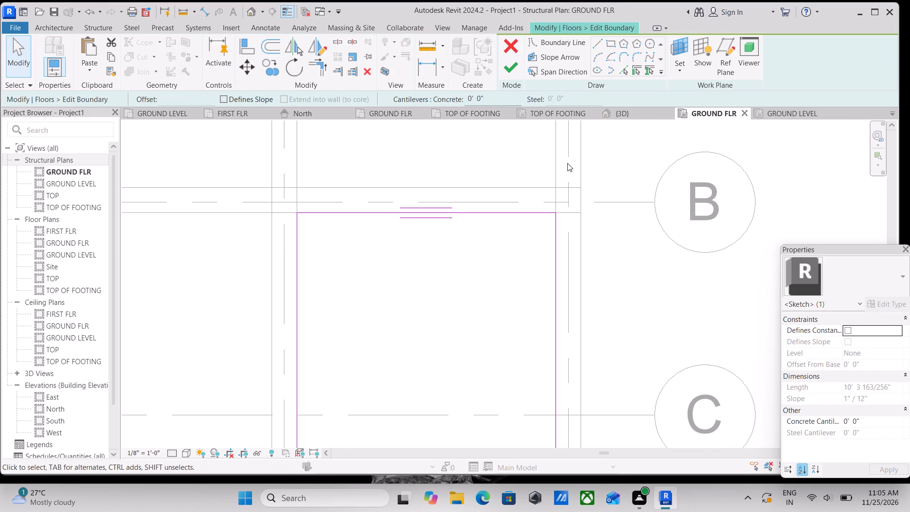
{"action": "left_click", "coordinate": [512, 63]}
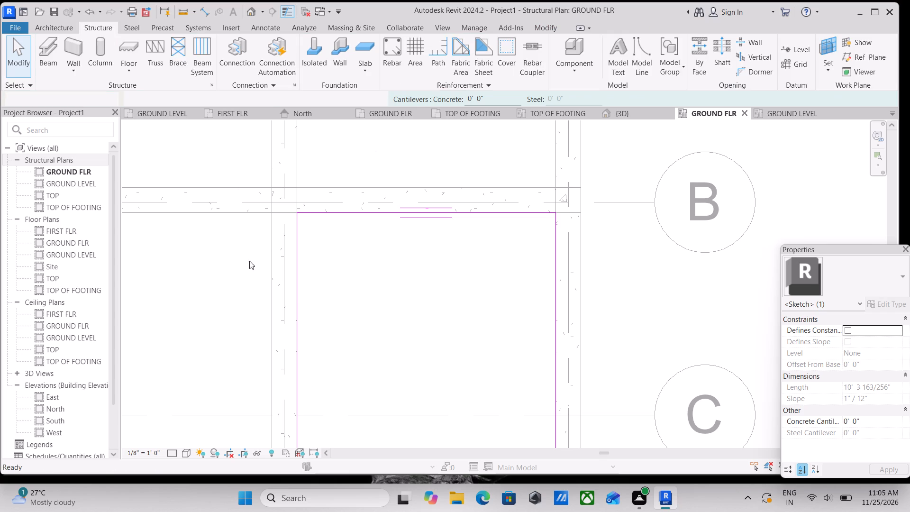
Copy the resized slab about 11'-4" left into the adjacent bay between the grid B and D beams.
{"action": "scroll", "coordinate": [300, 259], "scroll_direction": "down", "scroll_amount": 3}
{"action": "middle_click_drag", "start_coordinate": [300, 259], "coordinate": [442, 274]}
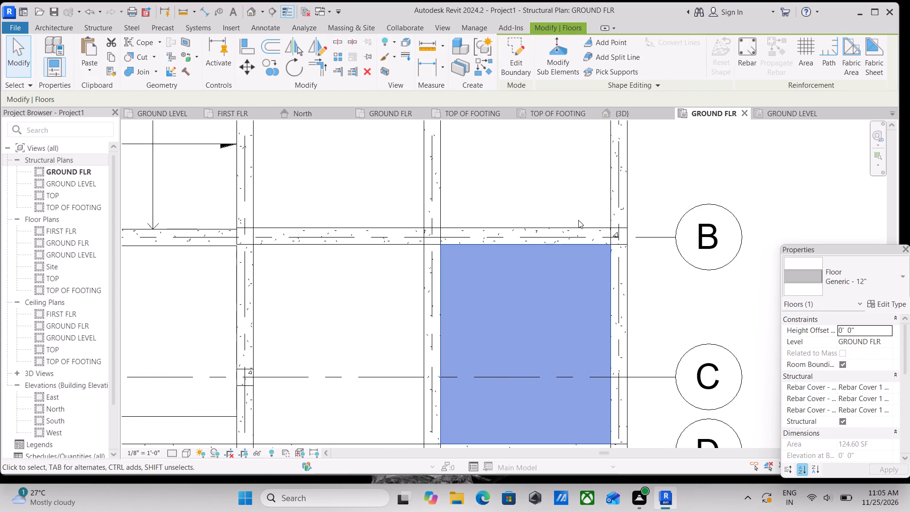
{"action": "key", "text": "Escape"}
{"action": "left_click", "coordinate": [605, 248]}
{"action": "middle_click_drag", "start_coordinate": [544, 267], "coordinate": [562, 257]}
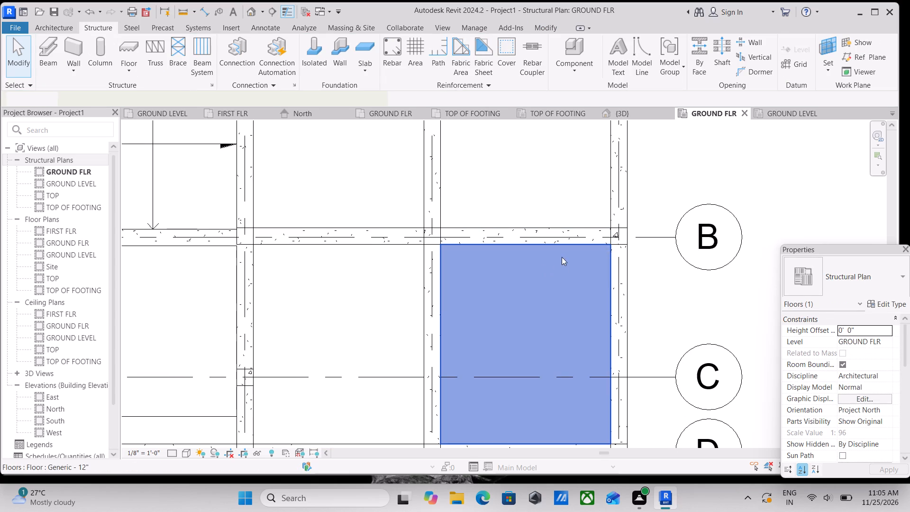
{"action": "middle_click_drag", "start_coordinate": [562, 257], "coordinate": [563, 256]}
{"action": "type", "text": "CO"}
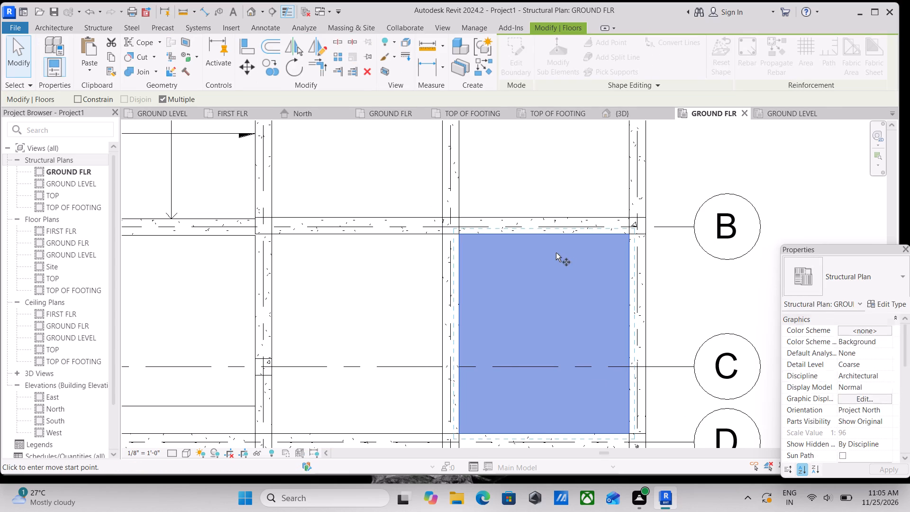
{"action": "left_click", "coordinate": [547, 235]}
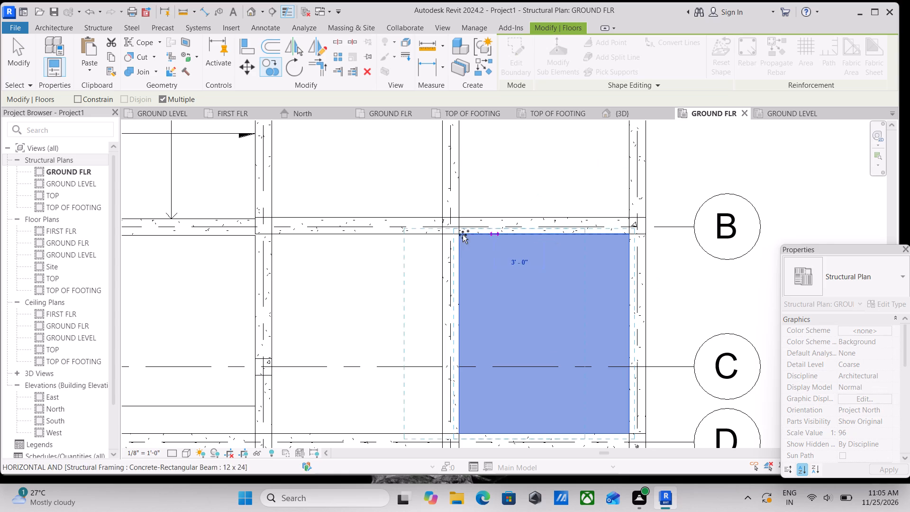
{"action": "middle_click_drag", "start_coordinate": [458, 235], "coordinate": [553, 240]}
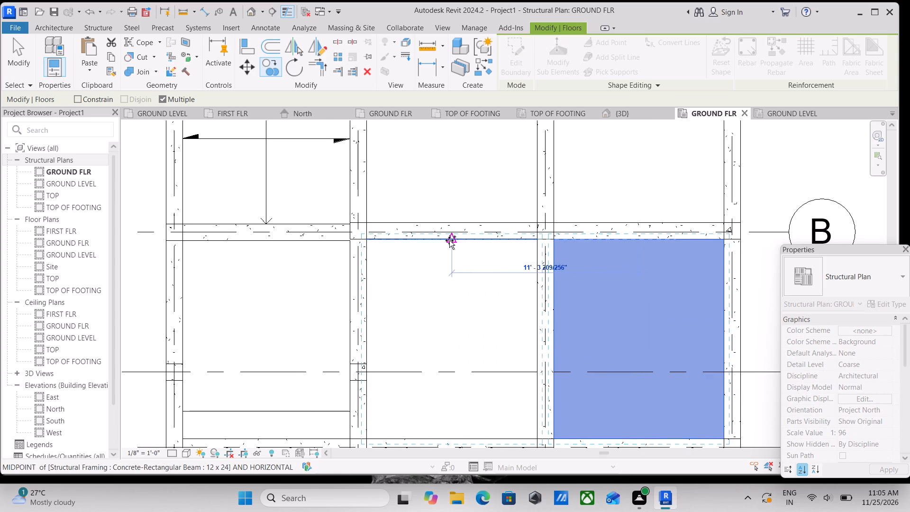
{"action": "left_click", "coordinate": [449, 240]}
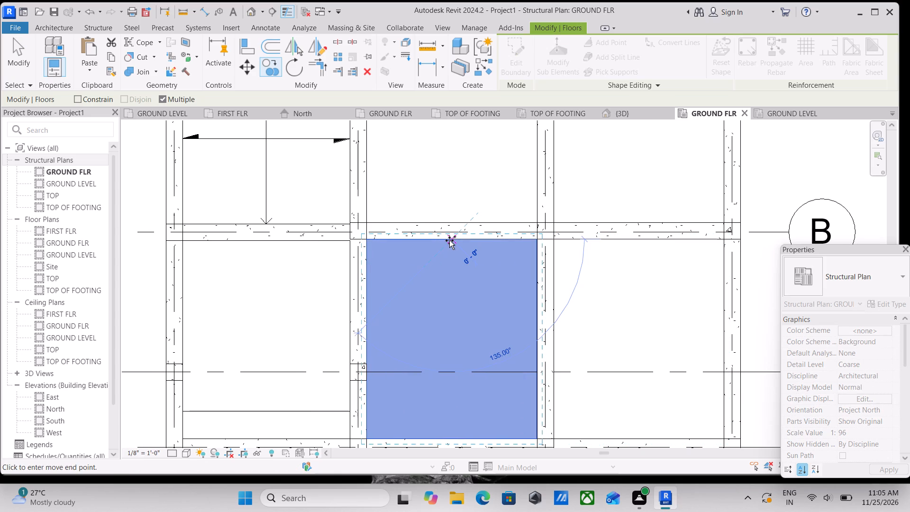
{"action": "key", "text": "Escape"}
{"action": "key", "text": "Escape"}
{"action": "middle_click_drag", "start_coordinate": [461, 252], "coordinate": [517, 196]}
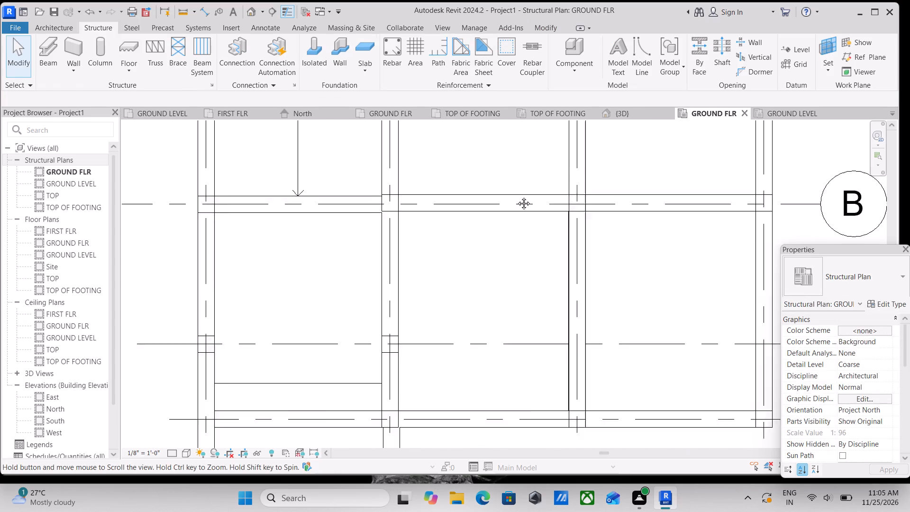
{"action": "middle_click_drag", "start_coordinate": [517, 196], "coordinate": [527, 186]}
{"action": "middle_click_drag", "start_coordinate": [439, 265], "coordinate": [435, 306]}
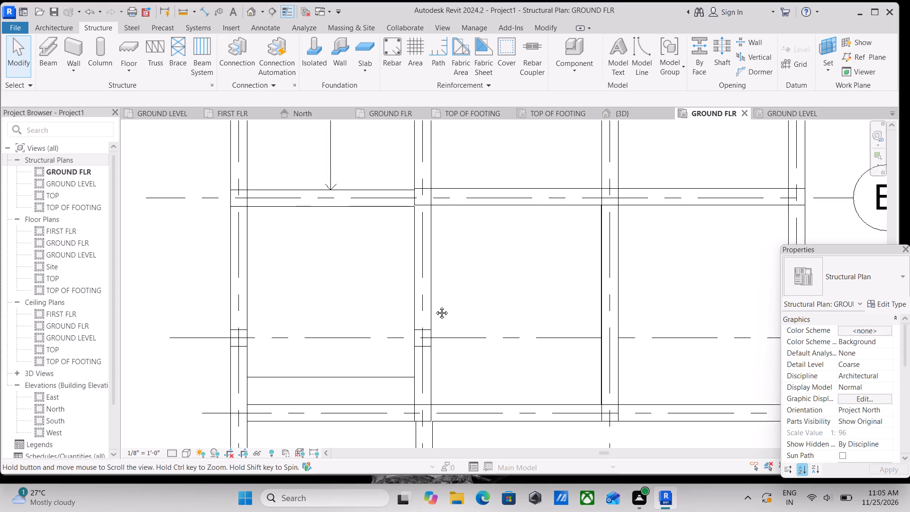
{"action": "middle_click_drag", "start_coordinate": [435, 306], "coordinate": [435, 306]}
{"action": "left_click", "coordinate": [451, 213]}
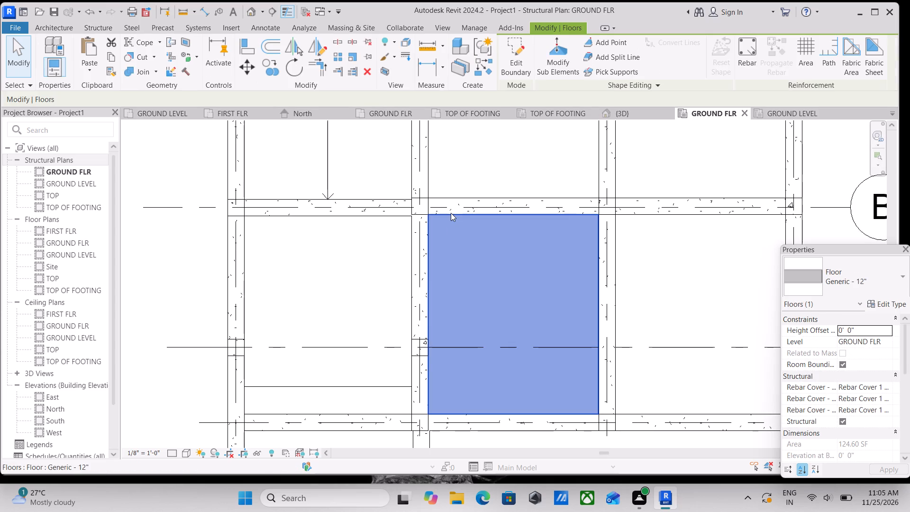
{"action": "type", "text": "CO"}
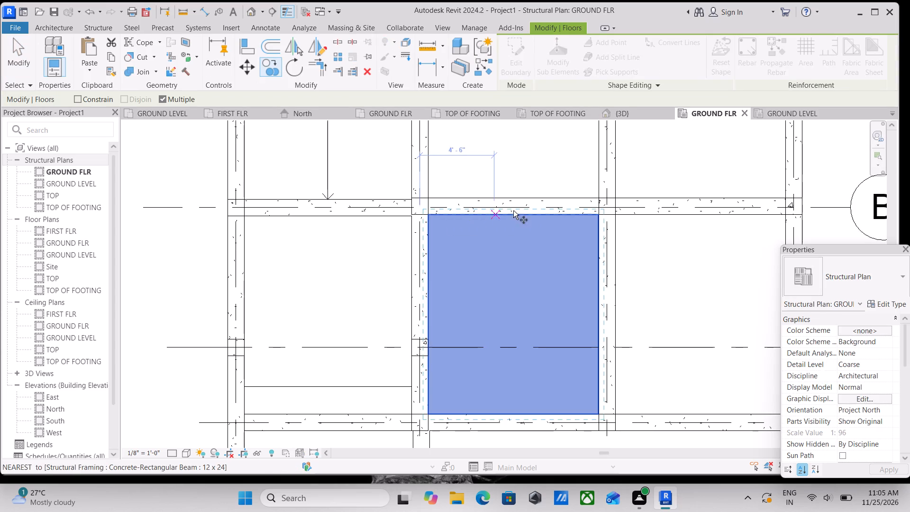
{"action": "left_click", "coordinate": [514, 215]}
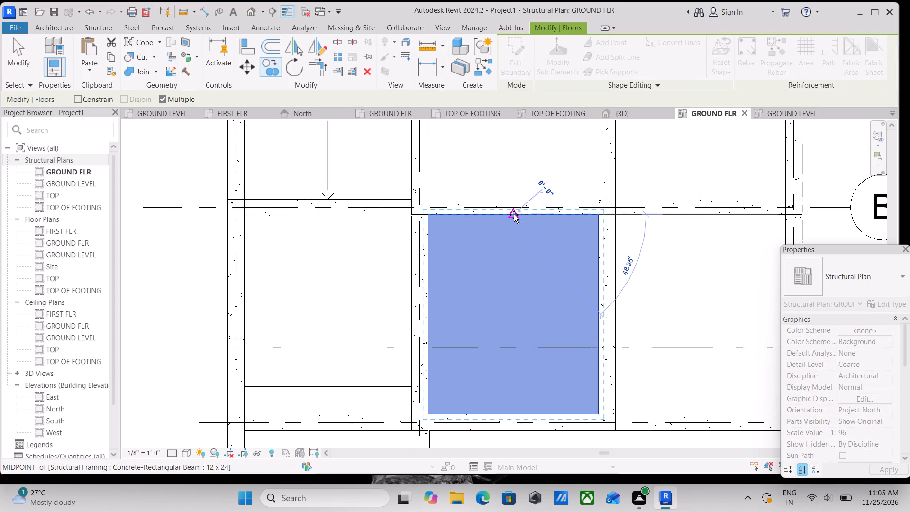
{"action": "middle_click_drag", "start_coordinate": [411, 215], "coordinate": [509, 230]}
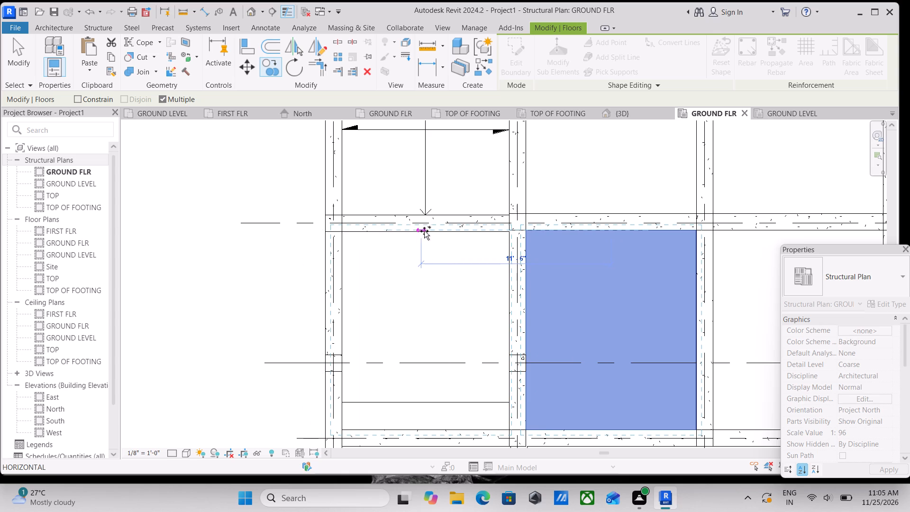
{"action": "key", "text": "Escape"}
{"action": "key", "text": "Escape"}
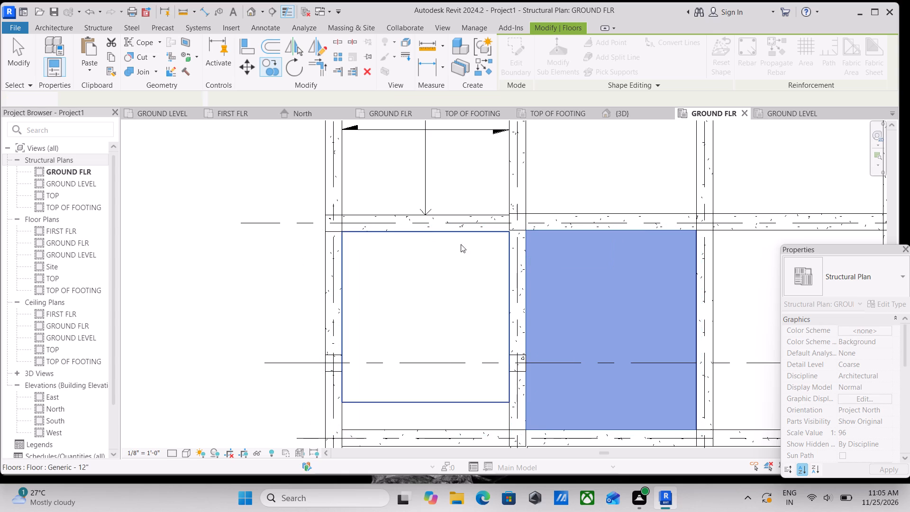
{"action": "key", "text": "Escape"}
Copy the middle slab about 11'-2" left, matching its lower-left corner to the left bay's inner beam corner above grid D.
{"action": "scroll", "coordinate": [592, 265], "scroll_direction": "down", "scroll_amount": 1}
{"action": "middle_click_drag", "start_coordinate": [592, 265], "coordinate": [574, 230]}
{"action": "middle_click_drag", "start_coordinate": [575, 266], "coordinate": [545, 235]}
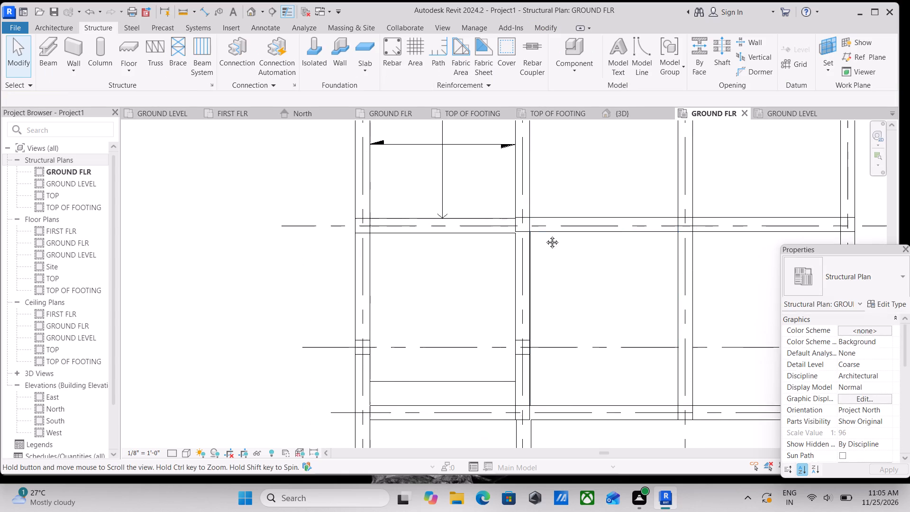
{"action": "middle_click_drag", "start_coordinate": [545, 235], "coordinate": [527, 186]}
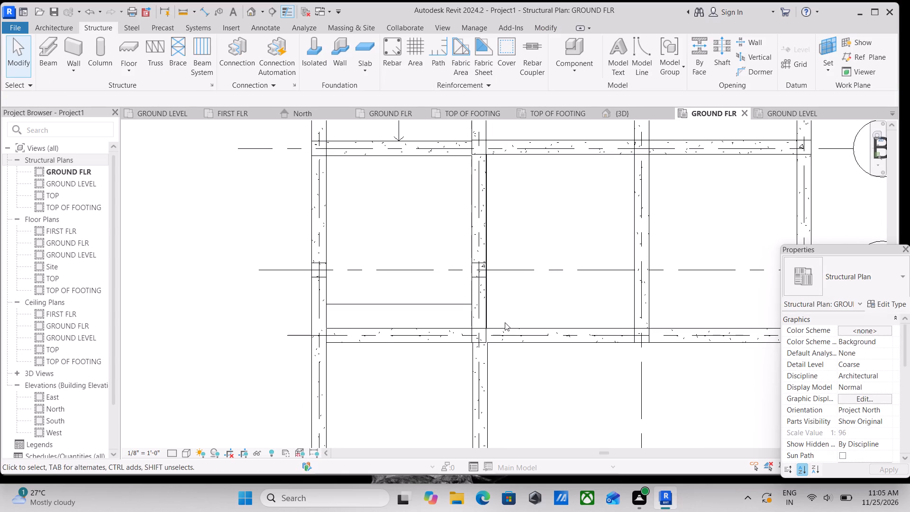
{"action": "left_click", "coordinate": [495, 324]}
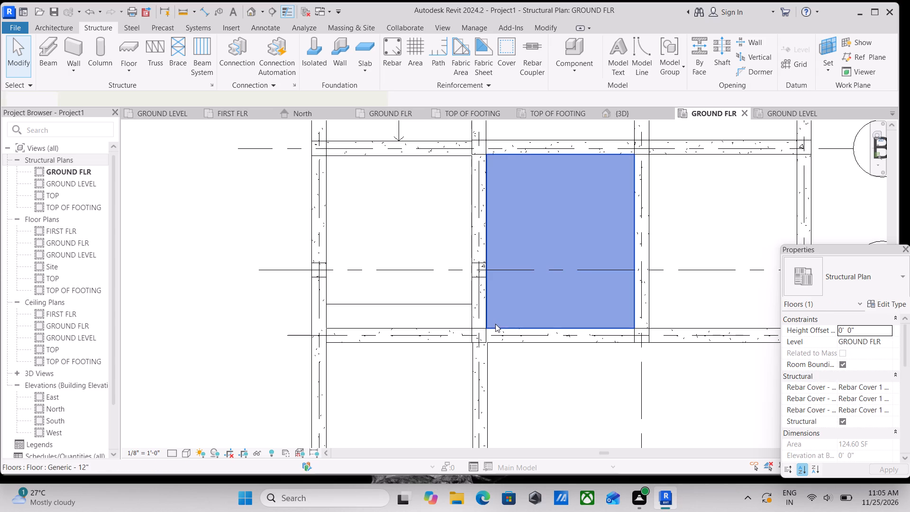
{"action": "type", "text": "CO"}
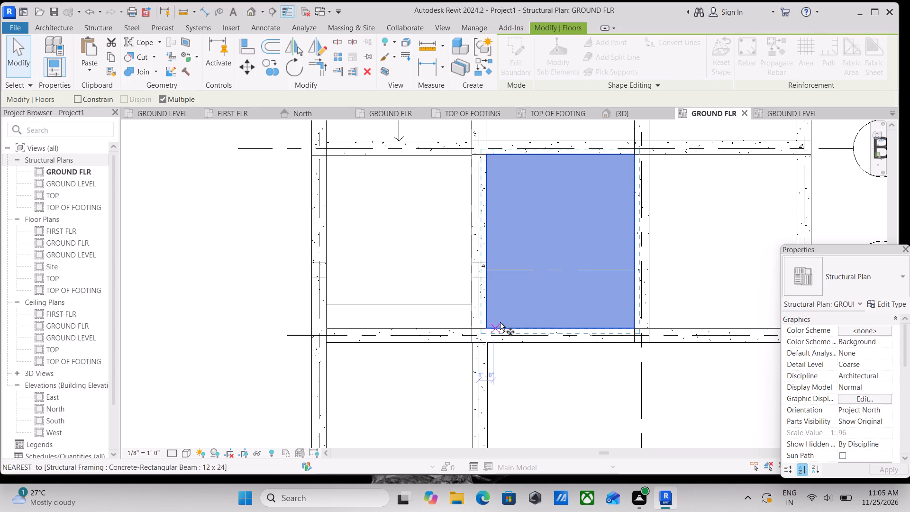
{"action": "scroll", "coordinate": [484, 327], "scroll_direction": "up", "scroll_amount": 6}
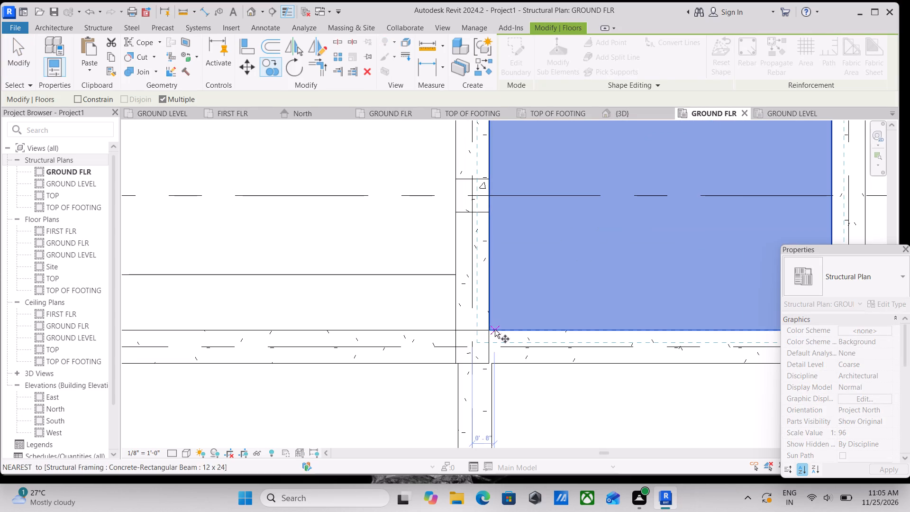
{"action": "left_click", "coordinate": [491, 327]}
{"action": "middle_click_drag", "start_coordinate": [443, 321], "coordinate": [610, 312]}
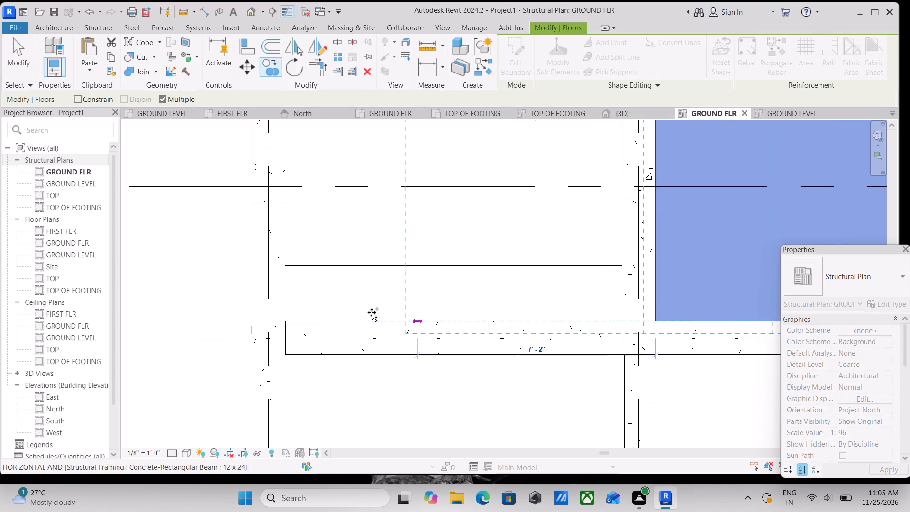
{"action": "left_click", "coordinate": [286, 319]}
{"action": "scroll", "coordinate": [292, 315], "scroll_direction": "down", "scroll_amount": 3}
{"action": "middle_click_drag", "start_coordinate": [305, 315], "coordinate": [305, 341]}
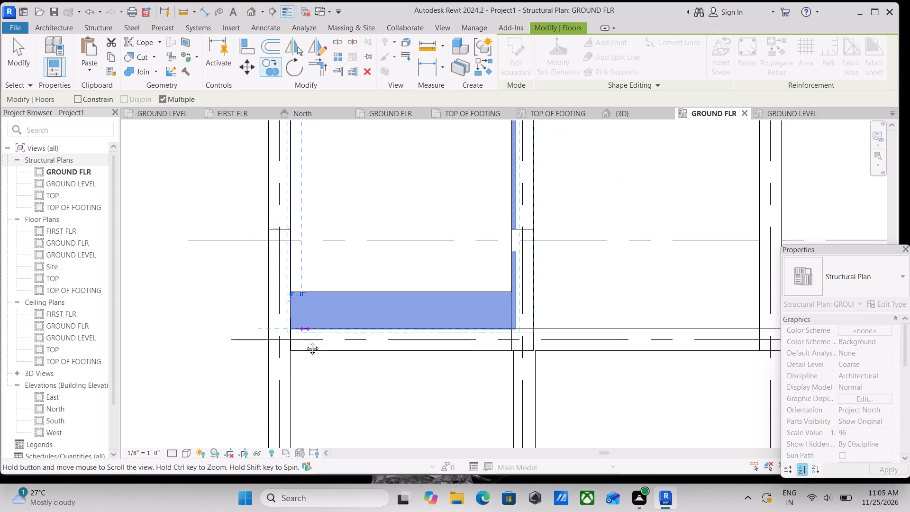
Delete the shorter original slab in the left bay between the grid B and D beams, keeping the newly copied one.
{"action": "middle_click_drag", "start_coordinate": [305, 341], "coordinate": [305, 343]}
{"action": "key", "text": "Escape"}
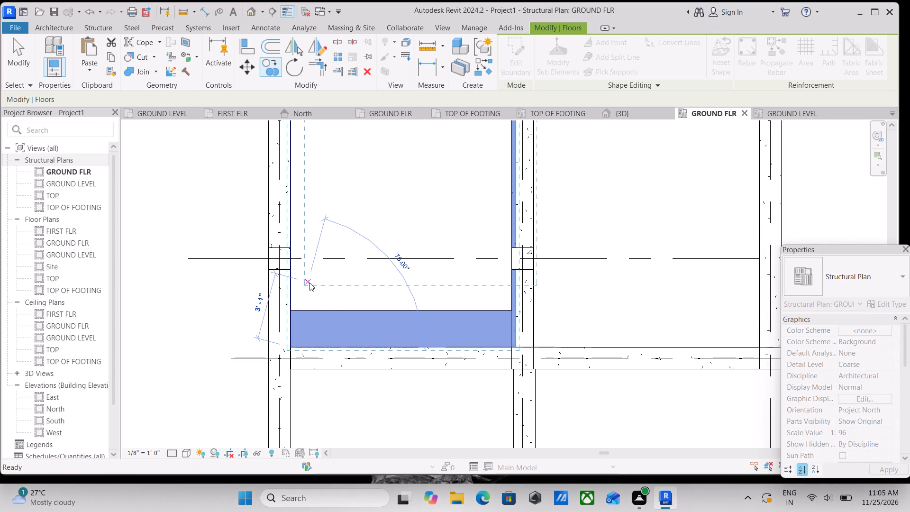
{"action": "key", "text": "Escape"}
{"action": "key", "text": "Escape"}
{"action": "scroll", "coordinate": [406, 288], "scroll_direction": "down", "scroll_amount": 3}
{"action": "scroll", "coordinate": [427, 230], "scroll_direction": "down", "scroll_amount": 4}
{"action": "middle_click_drag", "start_coordinate": [427, 230], "coordinate": [431, 257]}
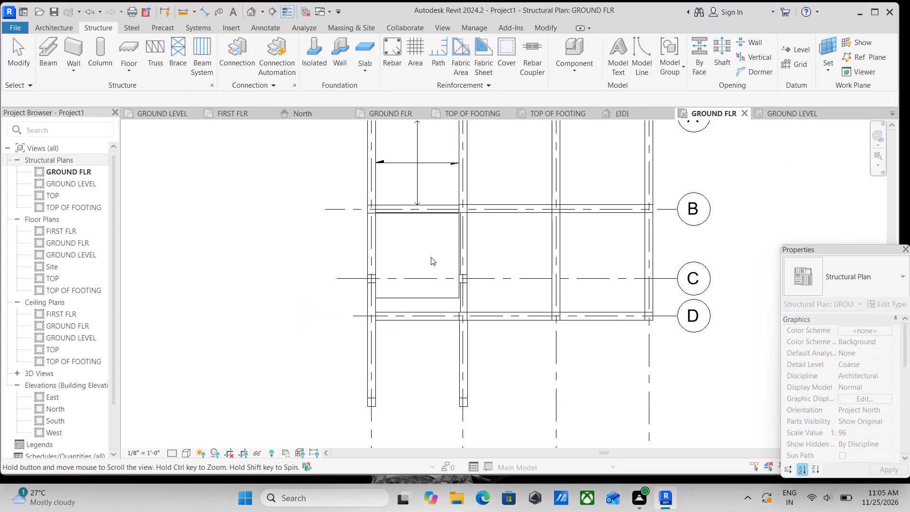
{"action": "left_click", "coordinate": [428, 302]}
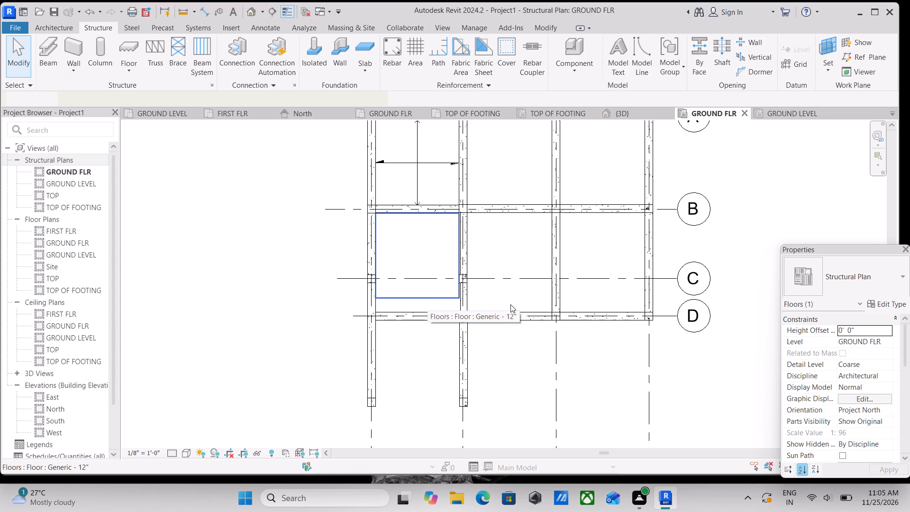
{"action": "scroll", "coordinate": [482, 305], "scroll_direction": "up", "scroll_amount": 2}
{"action": "left_click", "coordinate": [409, 293]}
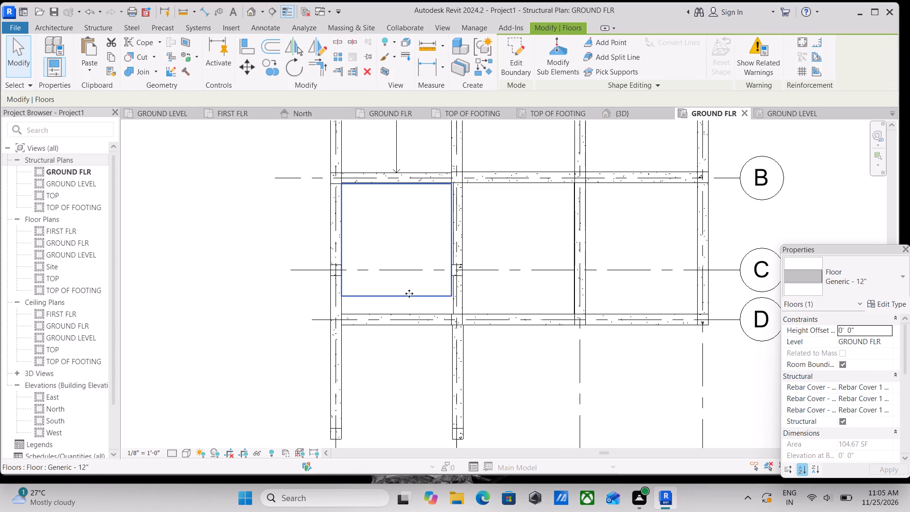
{"action": "left_click", "coordinate": [415, 294]}
{"action": "right_click", "coordinate": [415, 294]}
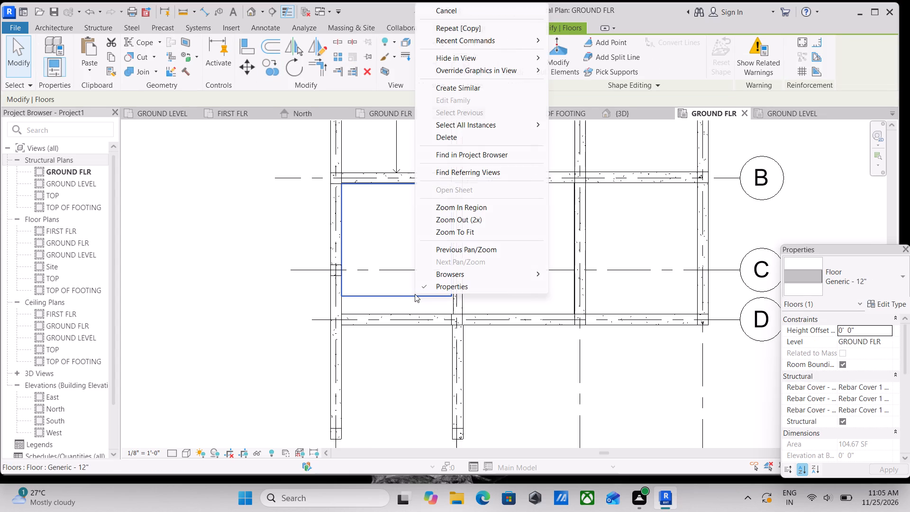
{"action": "left_click", "coordinate": [453, 137]}
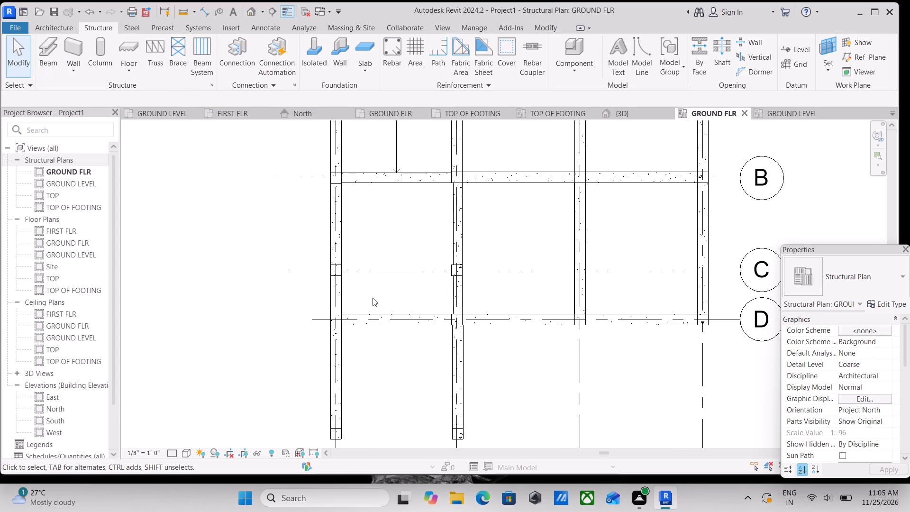
Edit the boundary of the remaining left-bay slab and nudge its right boundary line left to the beam's inner face.
{"action": "left_click", "coordinate": [392, 311]}
{"action": "middle_click_drag", "start_coordinate": [397, 271], "coordinate": [396, 303]}
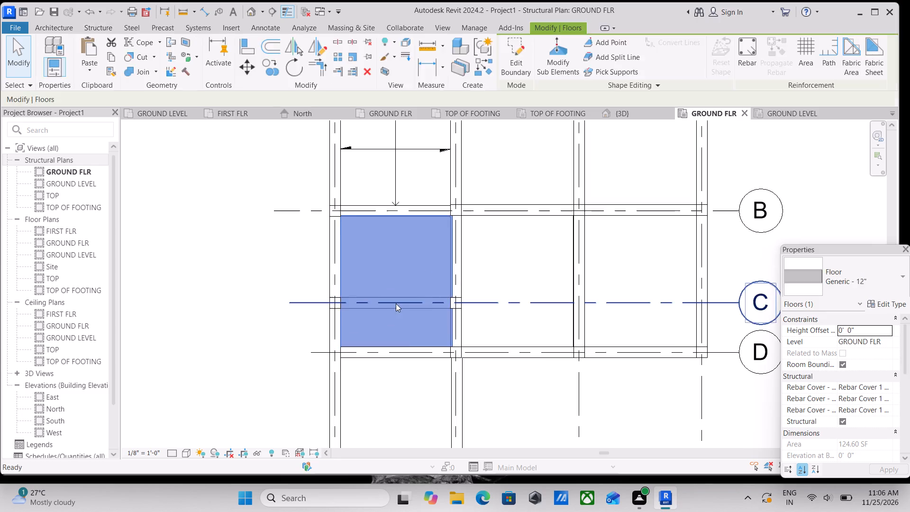
{"action": "left_click", "coordinate": [523, 42]}
{"action": "scroll", "coordinate": [469, 293], "scroll_direction": "up", "scroll_amount": 3}
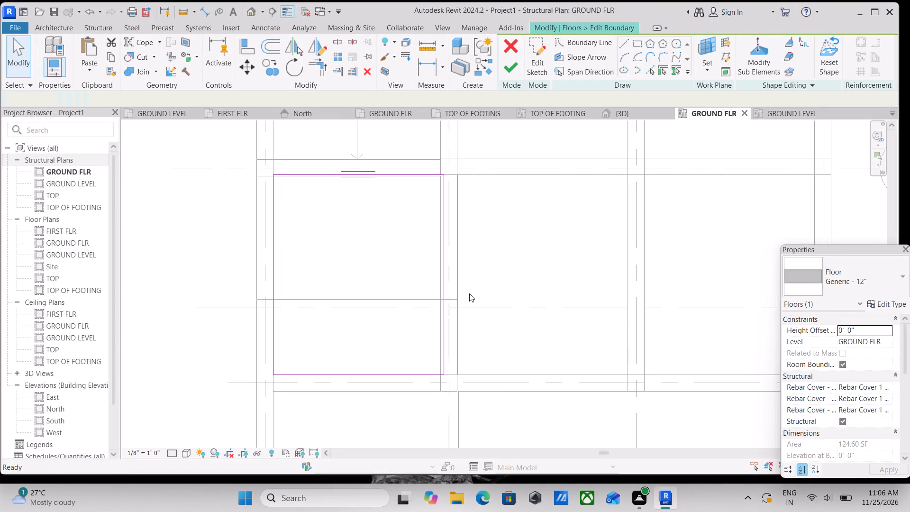
{"action": "scroll", "coordinate": [443, 237], "scroll_direction": "up", "scroll_amount": 3}
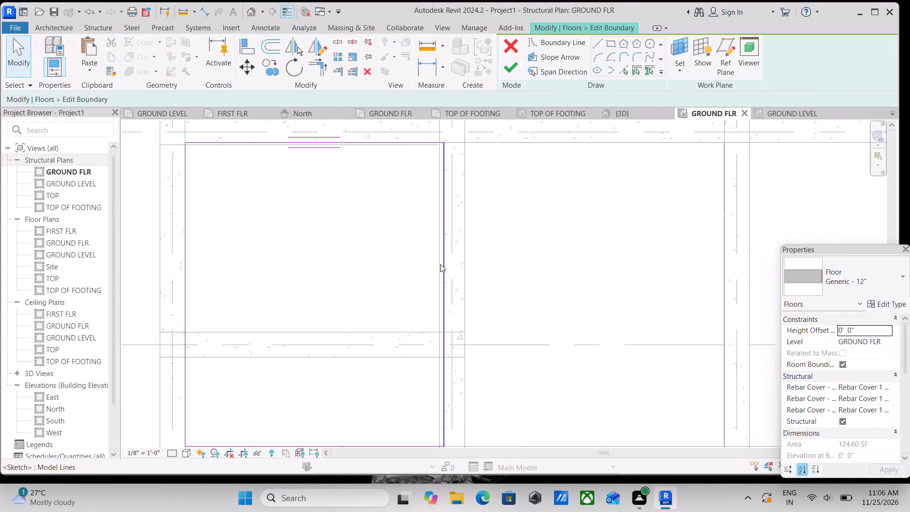
{"action": "left_click", "coordinate": [440, 264]}
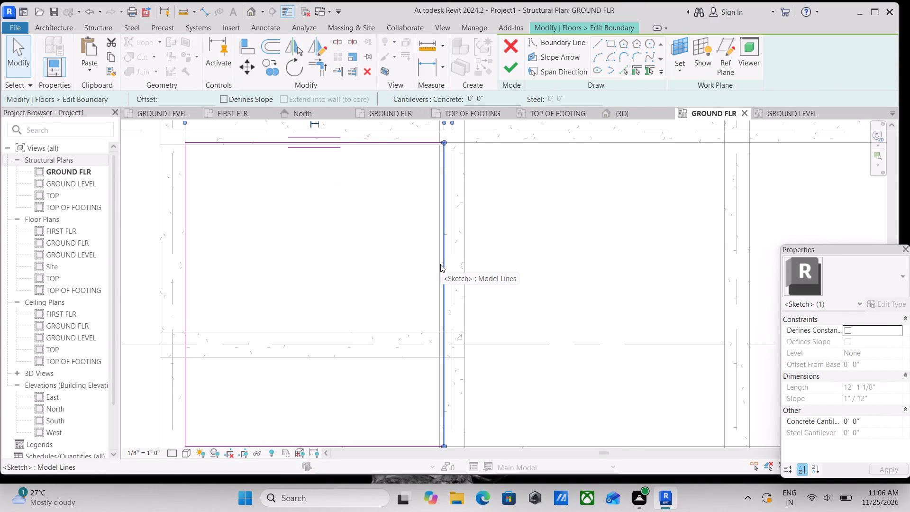
{"action": "key", "text": "Left"}
{"action": "key", "text": "Left"}
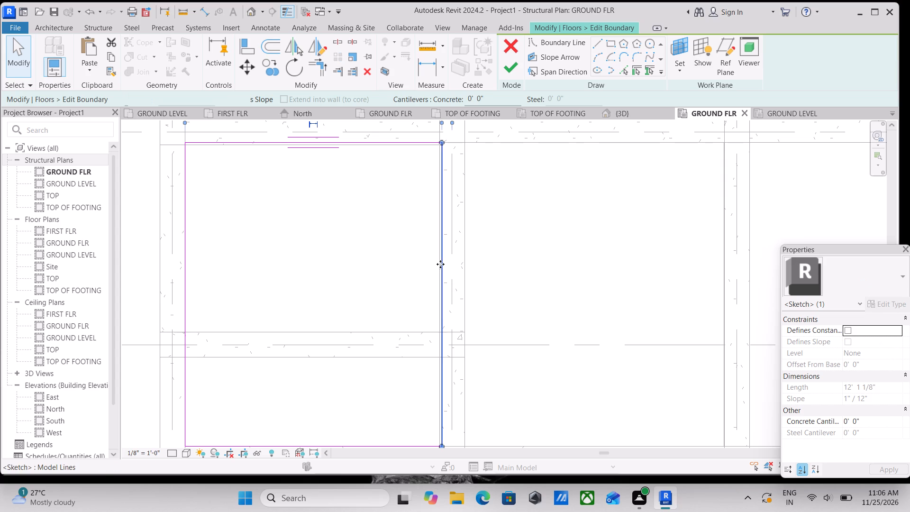
Nudge the slab's upper boundary line down until it sits close to the grid B beam's lower face.
{"action": "scroll", "coordinate": [185, 135], "scroll_direction": "up", "scroll_amount": 1}
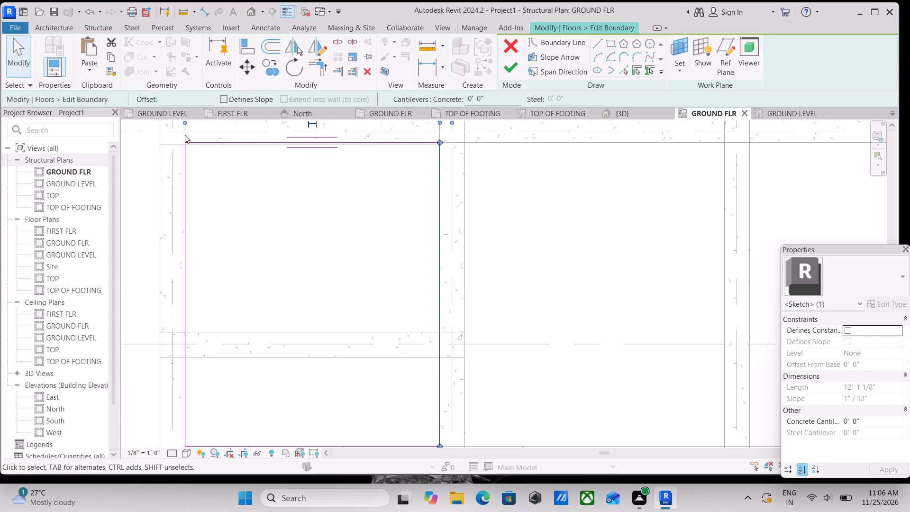
{"action": "scroll", "coordinate": [185, 135], "scroll_direction": "up", "scroll_amount": 2}
{"action": "left_click", "coordinate": [218, 146]}
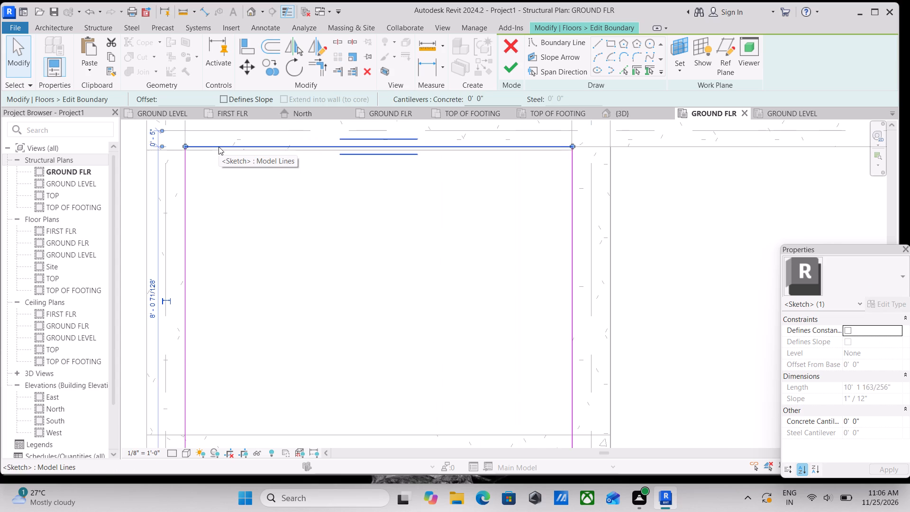
{"action": "key", "text": "Down"}
{"action": "key", "text": "Down"}
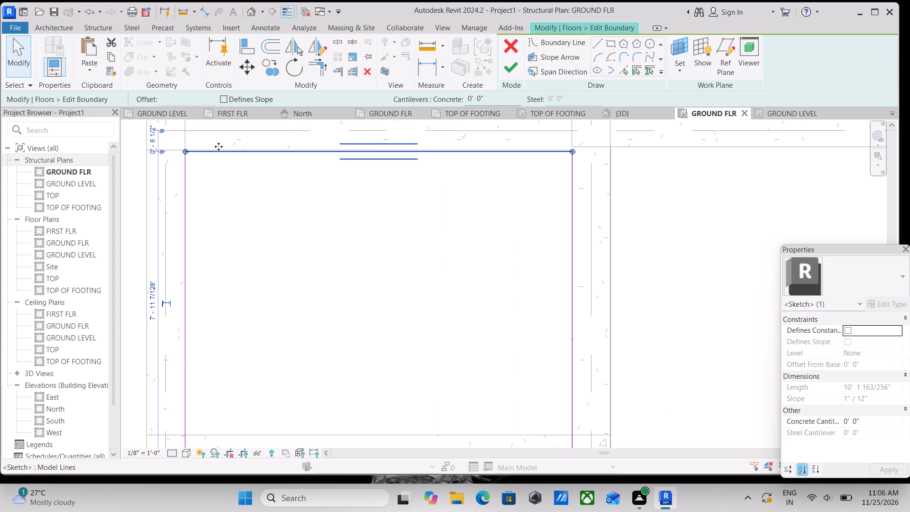
{"action": "key", "text": "Up"}
Move the slab's upper boundary line exactly onto the left bay's grid B beam lower face.
{"action": "scroll", "coordinate": [203, 151], "scroll_direction": "up", "scroll_amount": 6}
{"action": "middle_click_drag", "start_coordinate": [191, 154], "coordinate": [101, 184]}
{"action": "middle_click_drag", "start_coordinate": [601, 222], "coordinate": [378, 224]}
{"action": "scroll", "coordinate": [613, 241], "scroll_direction": "down", "scroll_amount": 2}
{"action": "middle_click_drag", "start_coordinate": [607, 238], "coordinate": [533, 253]}
{"action": "scroll", "coordinate": [549, 247], "scroll_direction": "down", "scroll_amount": 1}
{"action": "scroll", "coordinate": [664, 209], "scroll_direction": "up", "scroll_amount": 4}
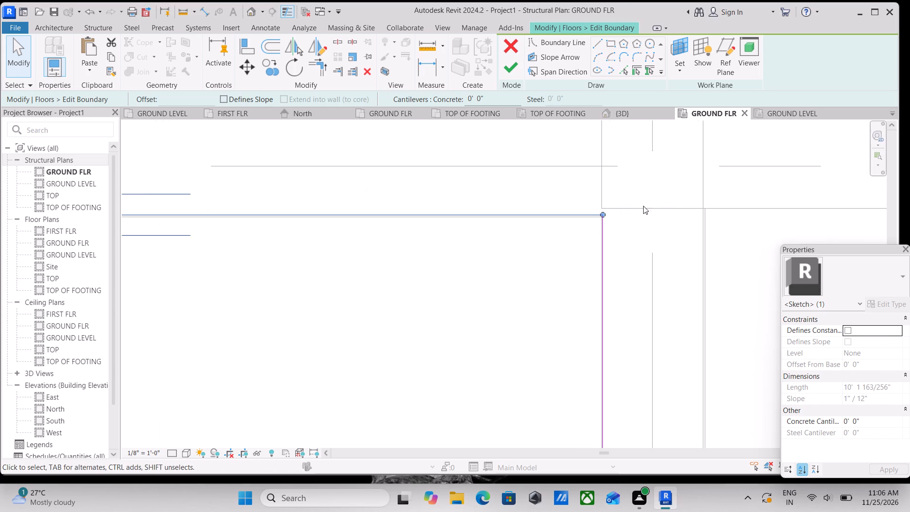
{"action": "scroll", "coordinate": [611, 203], "scroll_direction": "up", "scroll_amount": 12}
{"action": "scroll", "coordinate": [635, 229], "scroll_direction": "down", "scroll_amount": 6}
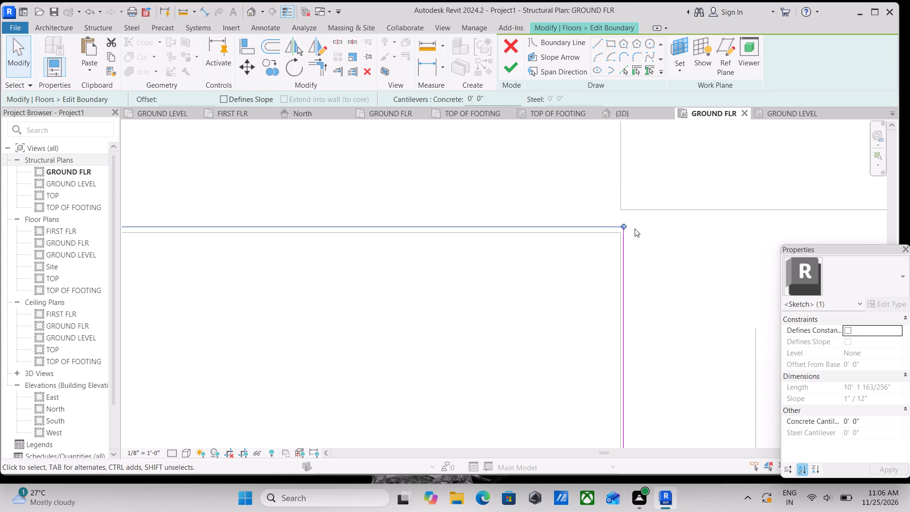
{"action": "scroll", "coordinate": [275, 204], "scroll_direction": "down", "scroll_amount": 4}
{"action": "middle_click_drag", "start_coordinate": [275, 204], "coordinate": [410, 180]}
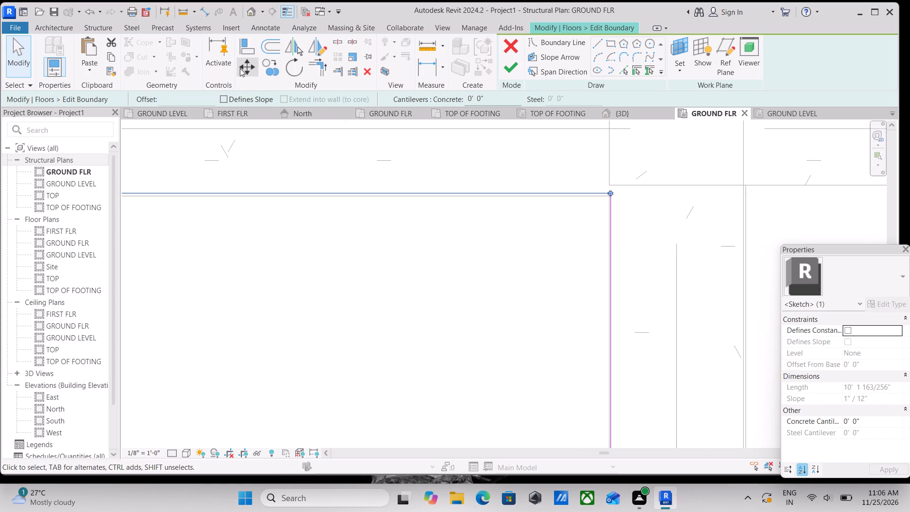
{"action": "left_click", "coordinate": [240, 68]}
{"action": "middle_click_drag", "start_coordinate": [258, 205], "coordinate": [475, 225]}
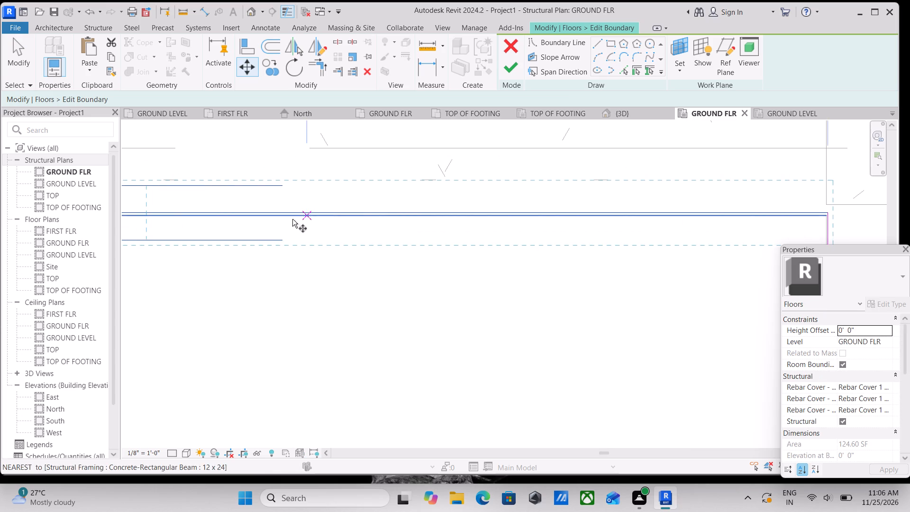
{"action": "scroll", "coordinate": [178, 203], "scroll_direction": "down", "scroll_amount": 1}
{"action": "middle_click_drag", "start_coordinate": [178, 203], "coordinate": [329, 205]}
{"action": "scroll", "coordinate": [301, 212], "scroll_direction": "up", "scroll_amount": 10}
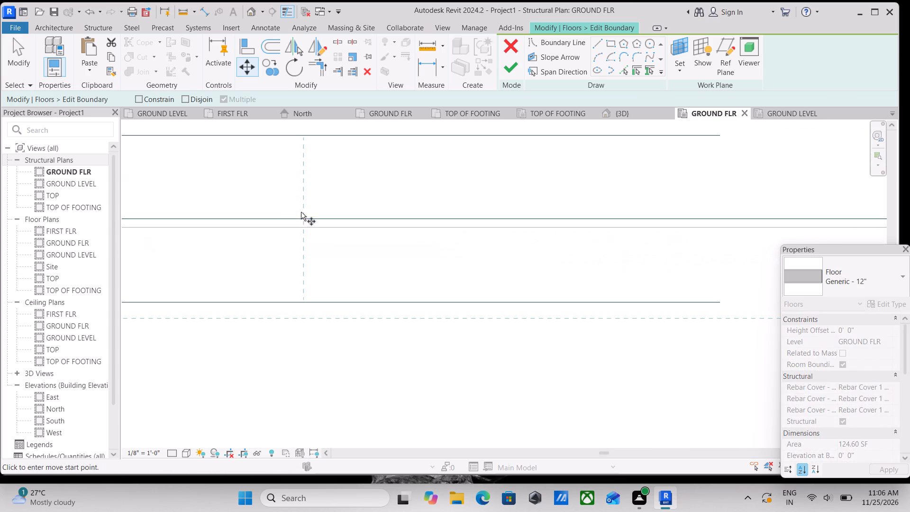
{"action": "scroll", "coordinate": [301, 212], "scroll_direction": "up", "scroll_amount": 2}
{"action": "left_click", "coordinate": [303, 222]}
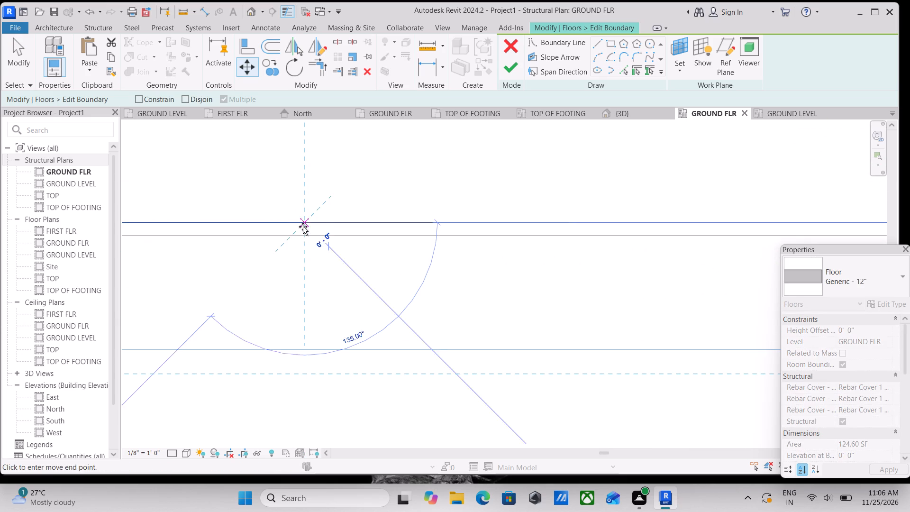
{"action": "left_click", "coordinate": [306, 235]}
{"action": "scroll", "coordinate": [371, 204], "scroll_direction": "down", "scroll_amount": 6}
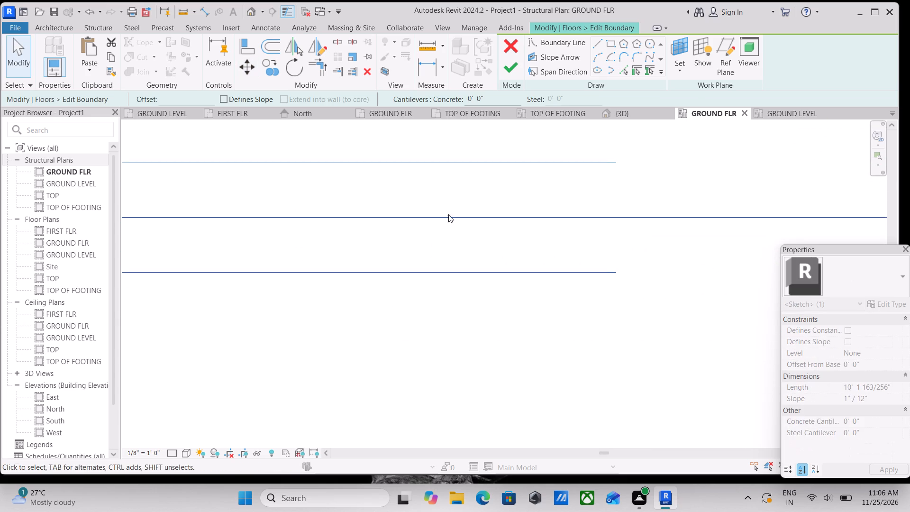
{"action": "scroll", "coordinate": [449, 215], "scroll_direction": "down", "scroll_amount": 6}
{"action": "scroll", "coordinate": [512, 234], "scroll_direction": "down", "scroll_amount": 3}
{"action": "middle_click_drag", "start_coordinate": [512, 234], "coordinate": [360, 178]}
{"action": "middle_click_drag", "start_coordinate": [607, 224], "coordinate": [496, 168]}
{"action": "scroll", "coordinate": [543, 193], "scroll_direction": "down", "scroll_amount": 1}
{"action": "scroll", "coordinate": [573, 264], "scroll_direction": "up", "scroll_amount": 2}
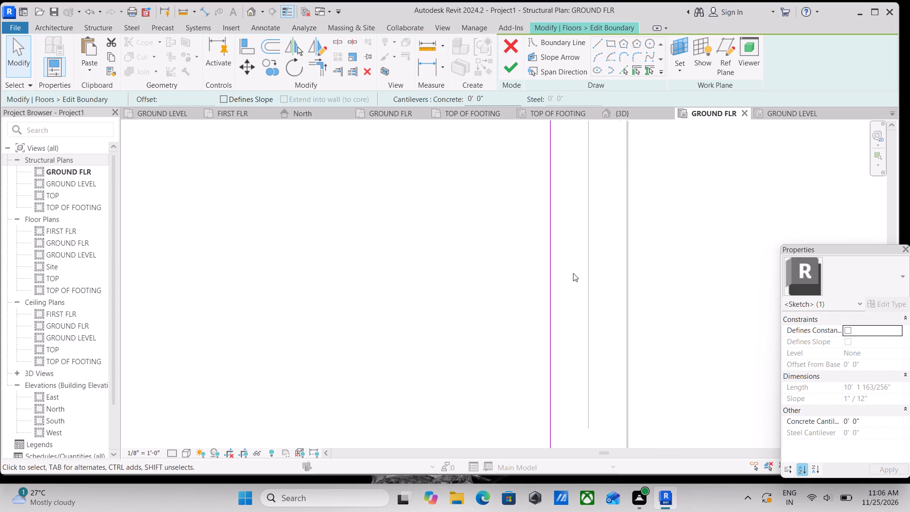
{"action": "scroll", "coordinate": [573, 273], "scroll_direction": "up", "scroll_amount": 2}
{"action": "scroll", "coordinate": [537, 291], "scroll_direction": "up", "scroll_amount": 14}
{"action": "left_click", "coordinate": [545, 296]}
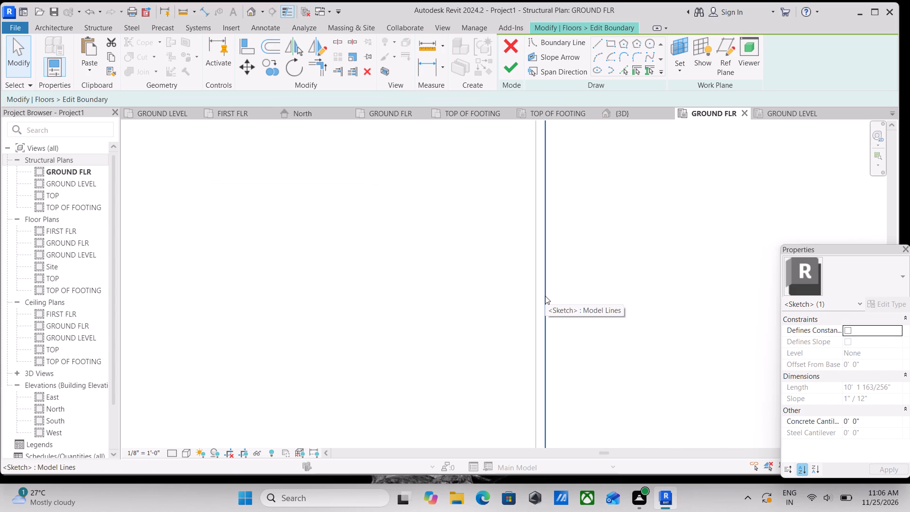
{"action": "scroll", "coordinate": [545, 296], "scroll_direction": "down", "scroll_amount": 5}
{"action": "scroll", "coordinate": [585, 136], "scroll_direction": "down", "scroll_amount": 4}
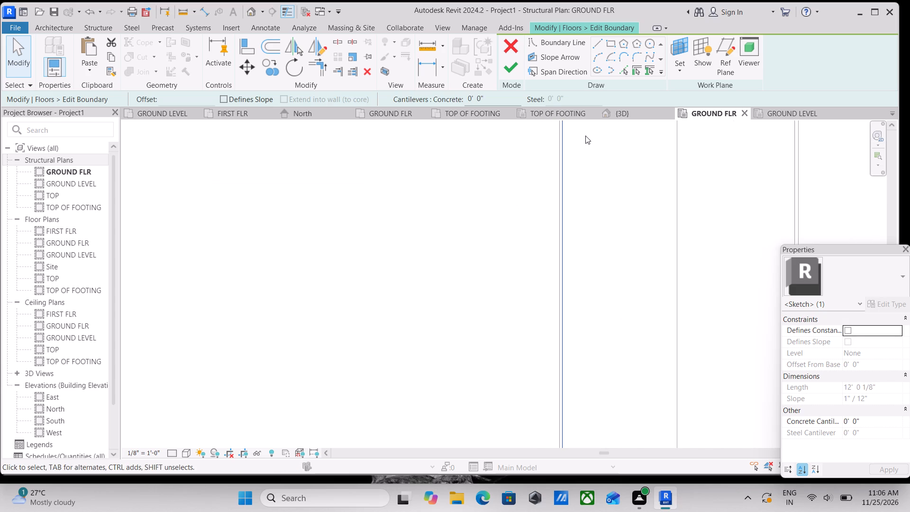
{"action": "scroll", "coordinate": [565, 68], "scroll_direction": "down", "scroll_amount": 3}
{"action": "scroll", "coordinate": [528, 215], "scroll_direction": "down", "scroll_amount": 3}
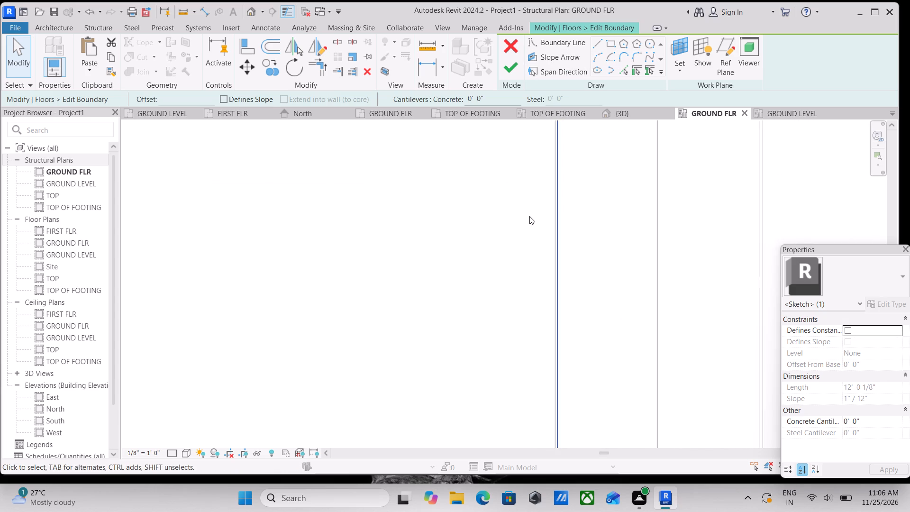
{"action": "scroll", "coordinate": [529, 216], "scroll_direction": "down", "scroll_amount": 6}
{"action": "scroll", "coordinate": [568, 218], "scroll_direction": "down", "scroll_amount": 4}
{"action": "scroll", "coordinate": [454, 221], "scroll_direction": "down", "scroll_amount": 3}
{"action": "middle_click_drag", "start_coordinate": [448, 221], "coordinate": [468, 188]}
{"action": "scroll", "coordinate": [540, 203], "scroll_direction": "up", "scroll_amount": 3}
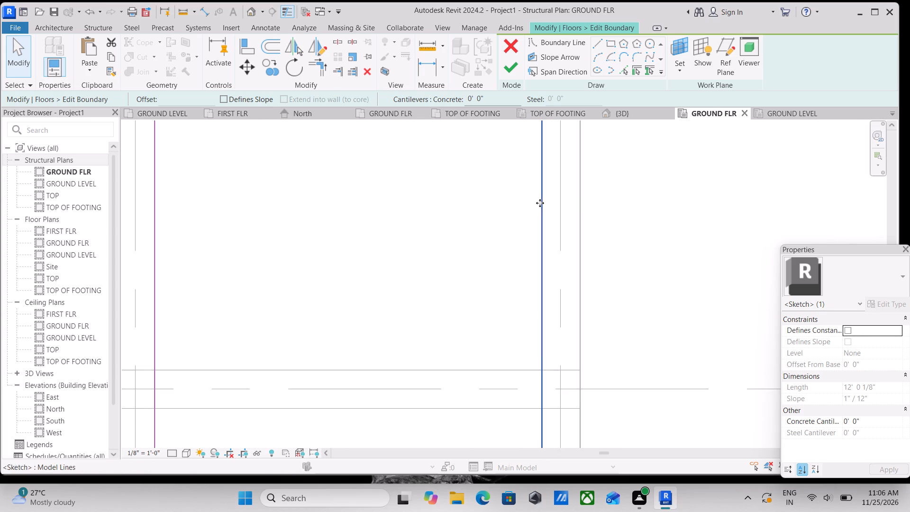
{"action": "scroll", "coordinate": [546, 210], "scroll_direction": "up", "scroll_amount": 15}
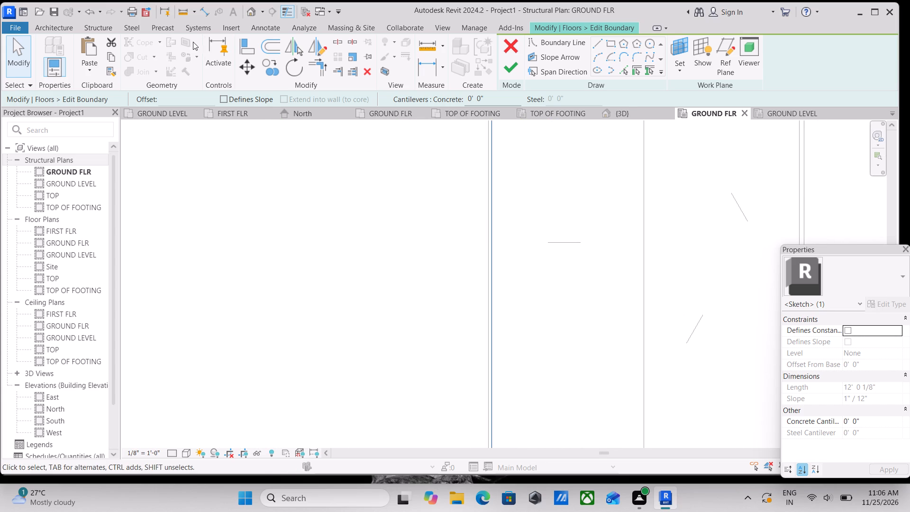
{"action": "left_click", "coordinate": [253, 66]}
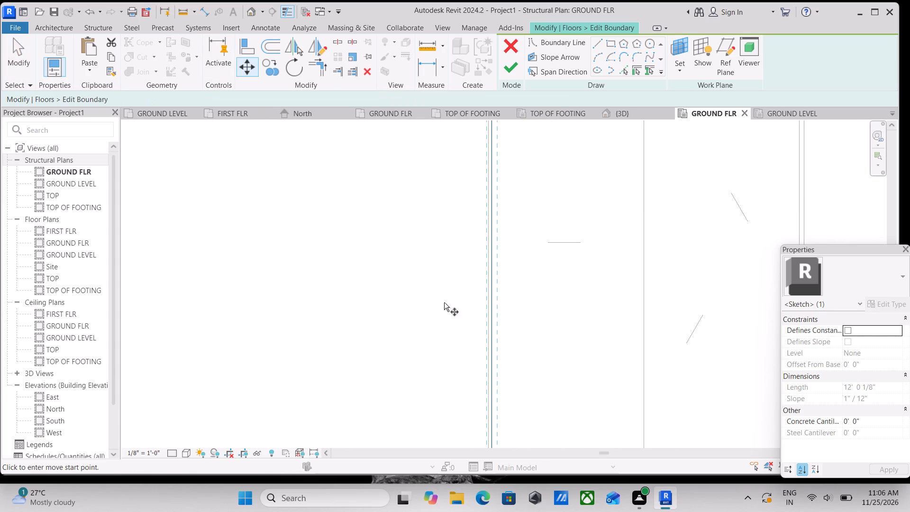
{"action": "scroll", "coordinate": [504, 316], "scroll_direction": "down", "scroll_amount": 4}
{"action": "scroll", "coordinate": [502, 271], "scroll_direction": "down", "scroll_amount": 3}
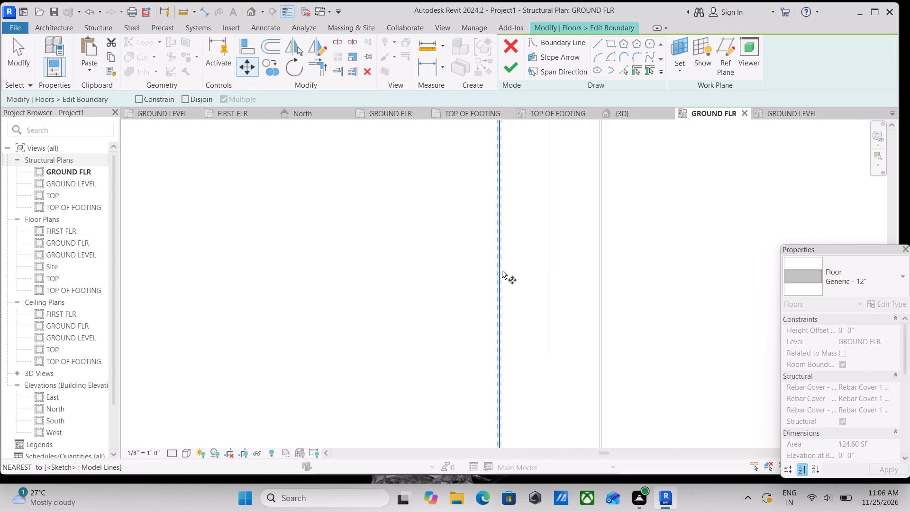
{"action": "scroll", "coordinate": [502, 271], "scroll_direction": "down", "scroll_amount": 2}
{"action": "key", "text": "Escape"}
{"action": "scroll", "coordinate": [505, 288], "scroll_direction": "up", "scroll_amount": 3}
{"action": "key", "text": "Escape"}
Nudge the left-bay slab's lower boundary line up until it sits close to the intermediate cross beam's upper face.
{"action": "scroll", "coordinate": [505, 288], "scroll_direction": "down", "scroll_amount": 5}
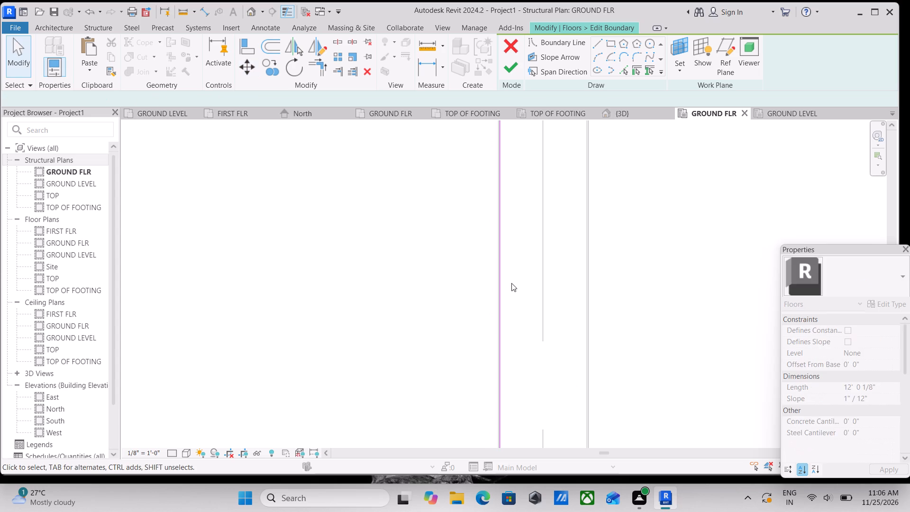
{"action": "scroll", "coordinate": [511, 283], "scroll_direction": "down", "scroll_amount": 2}
{"action": "scroll", "coordinate": [519, 244], "scroll_direction": "down", "scroll_amount": 4}
{"action": "scroll", "coordinate": [507, 313], "scroll_direction": "up", "scroll_amount": 5}
{"action": "middle_click_drag", "start_coordinate": [506, 315], "coordinate": [482, 225]}
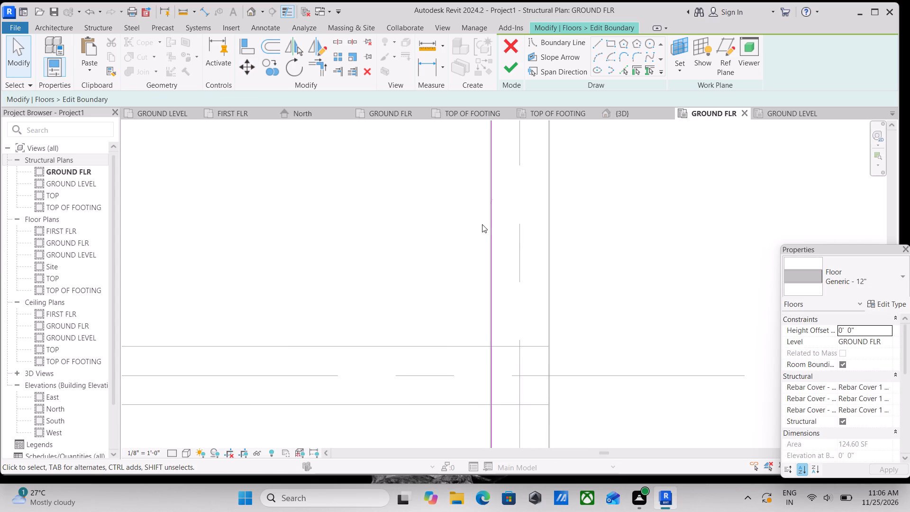
{"action": "scroll", "coordinate": [473, 396], "scroll_direction": "up", "scroll_amount": 4}
{"action": "scroll", "coordinate": [479, 382], "scroll_direction": "down", "scroll_amount": 14}
{"action": "middle_click_drag", "start_coordinate": [445, 374], "coordinate": [449, 281]}
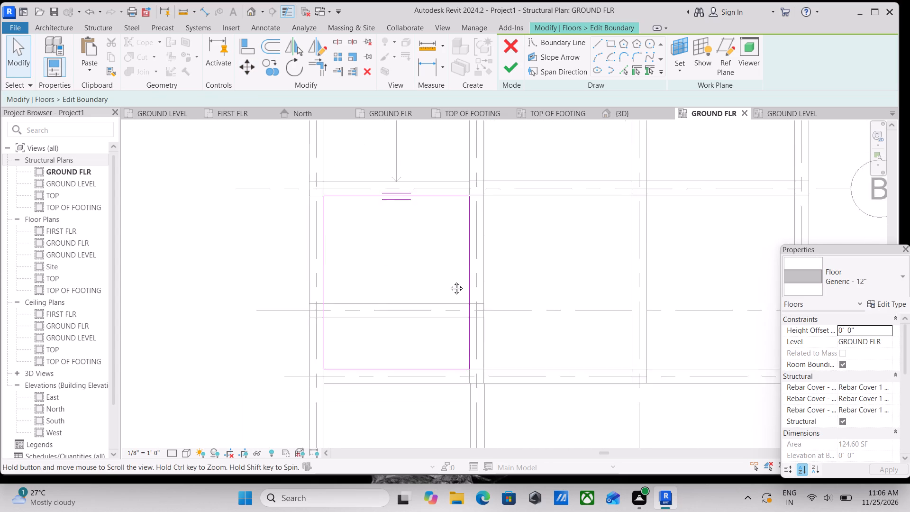
{"action": "middle_click_drag", "start_coordinate": [449, 281], "coordinate": [450, 280]}
{"action": "middle_click_drag", "start_coordinate": [426, 307], "coordinate": [426, 323]}
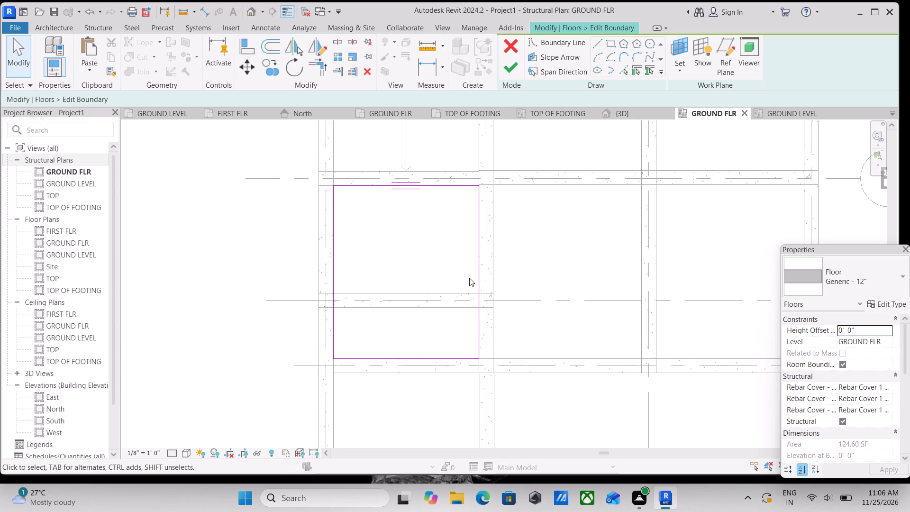
{"action": "scroll", "coordinate": [469, 278], "scroll_direction": "up", "scroll_amount": 3}
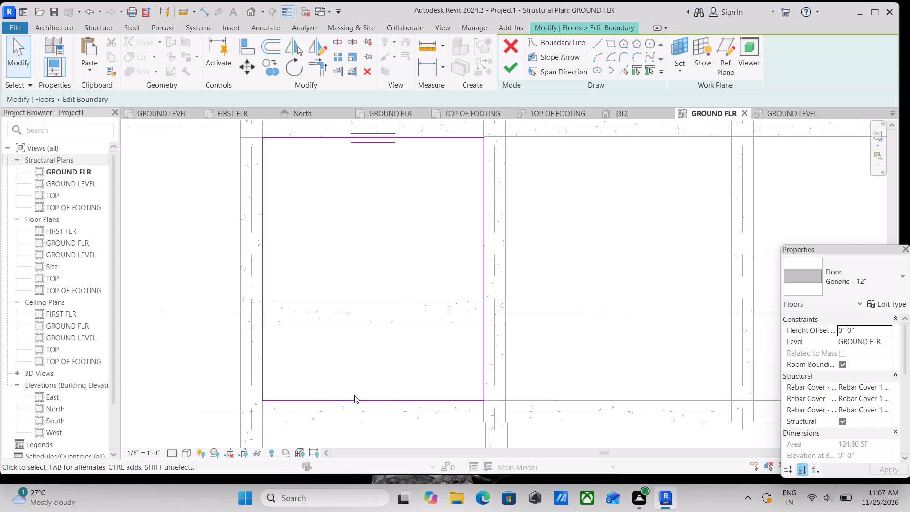
{"action": "left_click", "coordinate": [355, 400]}
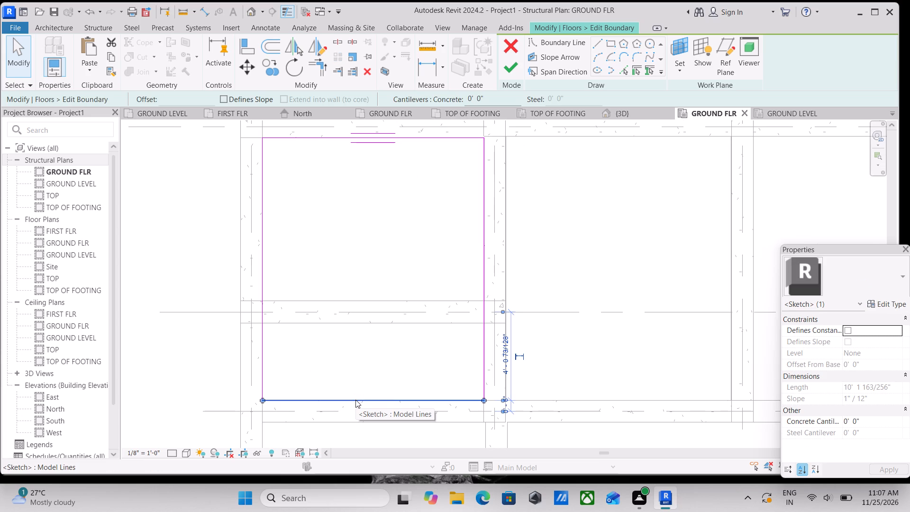
{"action": "key", "text": "Up"}
{"action": "key", "text": "Up"}
{"action": "key", "text": "Up"}
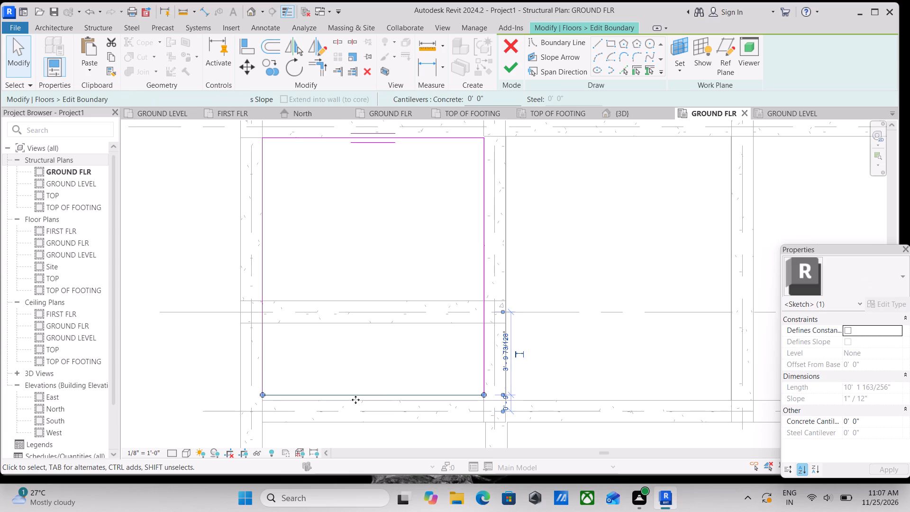
{"action": "key", "text": "Up"}
{"action": "key", "text": "Up"}
{"action": "key", "text": "Up"}
{"action": "key", "text": "Up"}
{"action": "key", "text": "Up"}
{"action": "key", "text": "Up"}
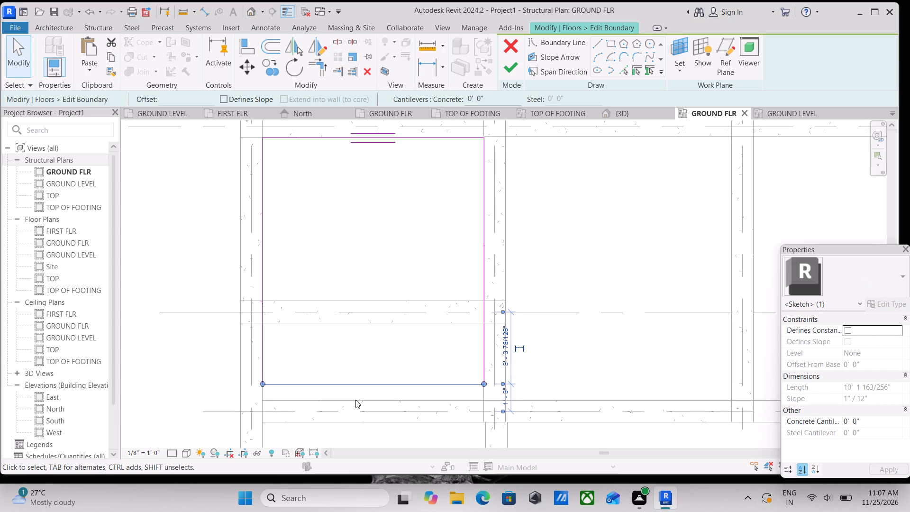
{"action": "key", "text": "Up"}
{"action": "key", "text": "Up"}
{"action": "key", "text": "Up"}
{"action": "key", "text": "Up"}
{"action": "key", "text": "Up"}
{"action": "key", "text": "Up"}
{"action": "key", "text": "Up"}
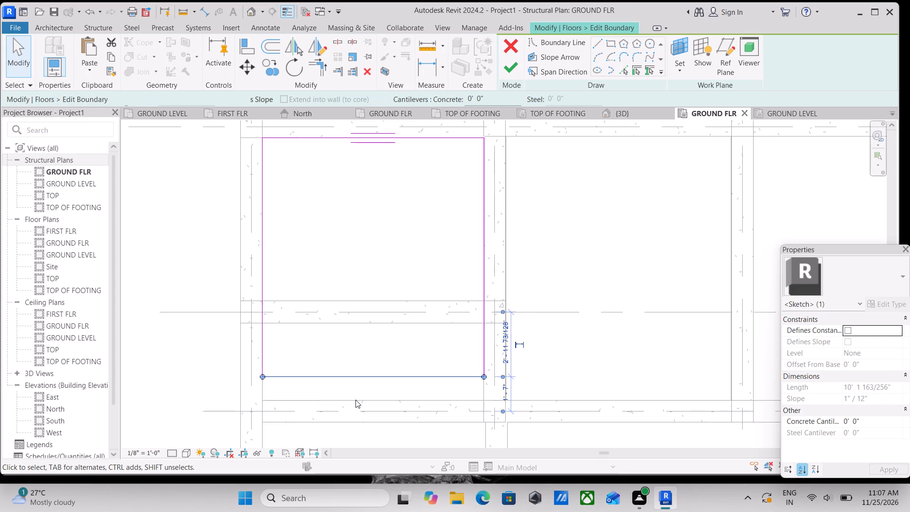
{"action": "key", "text": "Up"}
{"action": "key", "text": "Up"}
{"action": "key", "text": "Up"}
{"action": "key", "text": "Up"}
{"action": "key", "text": "Up"}
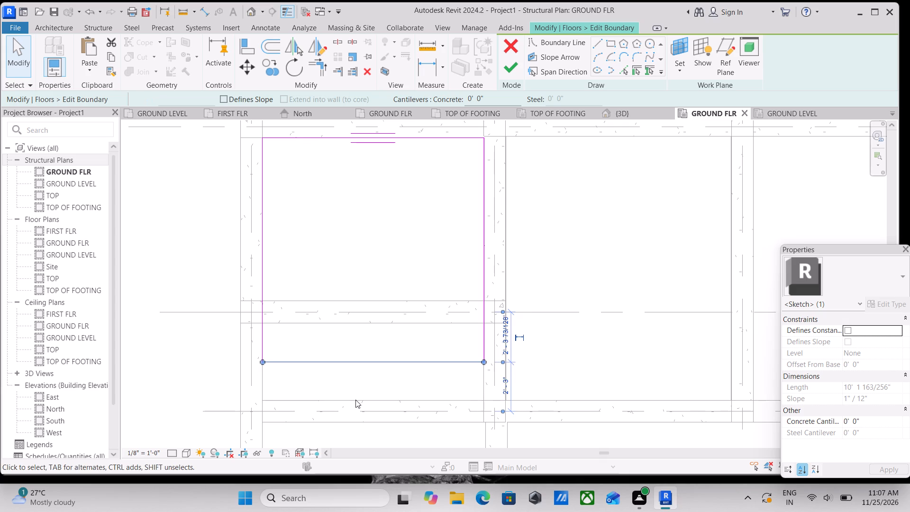
{"action": "key", "text": "Up"}
{"action": "key", "text": "Up"}
{"action": "key", "text": "Up"}
{"action": "key", "text": "Up"}
{"action": "key", "text": "Up"}
{"action": "key", "text": "Up"}
{"action": "key", "text": "Up"}
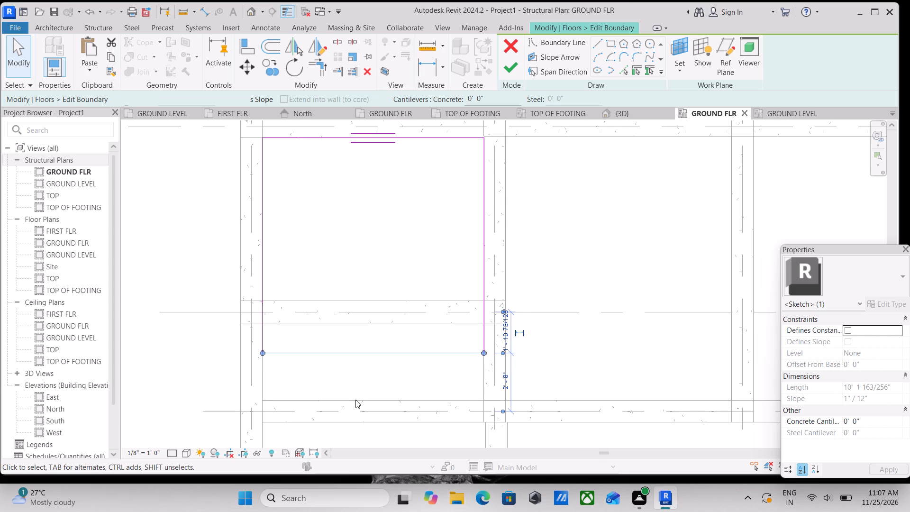
{"action": "key", "text": "Up"}
{"action": "key", "text": "Up"}
{"action": "key", "text": "Up"}
{"action": "key", "text": "Up"}
{"action": "key", "text": "Up"}
{"action": "key", "text": "Up"}
{"action": "key", "text": "Up"}
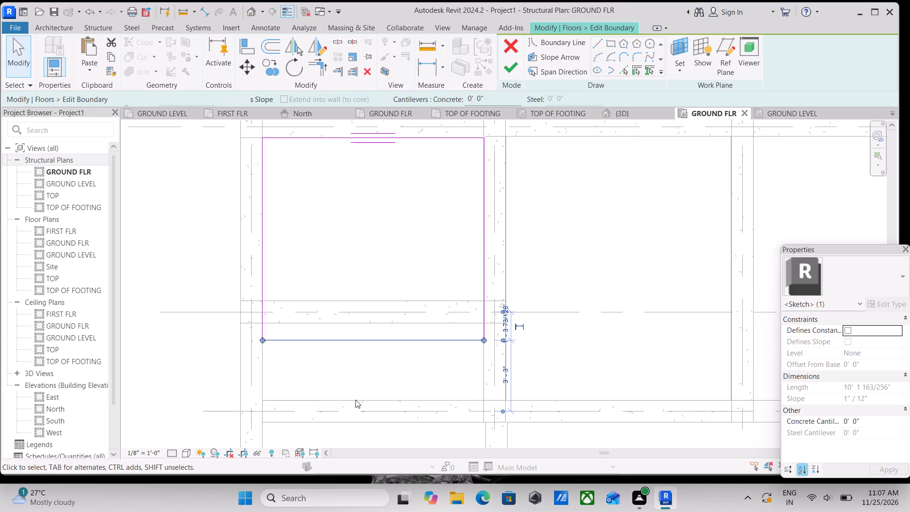
{"action": "key", "text": "Up"}
{"action": "key", "text": "Up"}
{"action": "key", "text": "Up"}
{"action": "key", "text": "Up"}
{"action": "key", "text": "Up"}
{"action": "key", "text": "Up"}
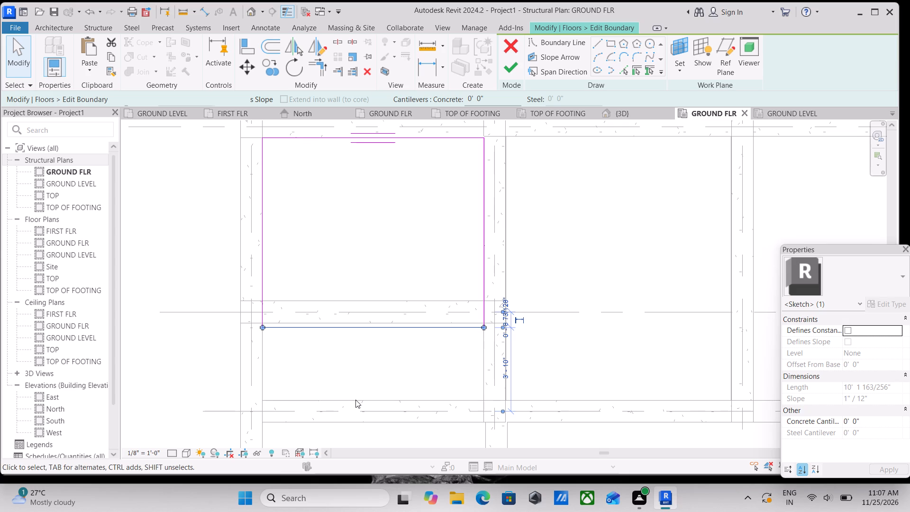
{"action": "key", "text": "Up"}
{"action": "key", "text": "Up"}
{"action": "key", "text": "Up"}
{"action": "key", "text": "Up"}
{"action": "key", "text": "Up"}
{"action": "key", "text": "Up"}
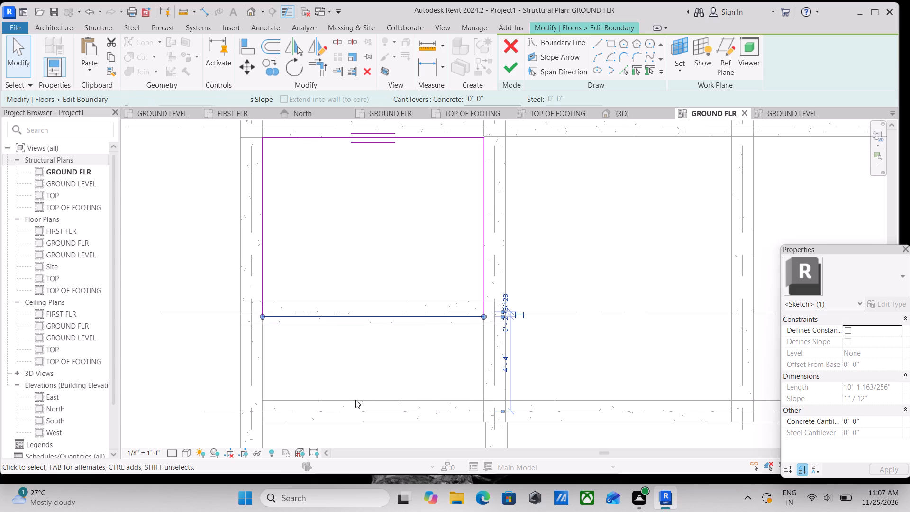
{"action": "key", "text": "Up"}
{"action": "key", "text": "Up"}
{"action": "key", "text": "Up"}
{"action": "key", "text": "Up"}
{"action": "key", "text": "Up"}
{"action": "key", "text": "Up"}
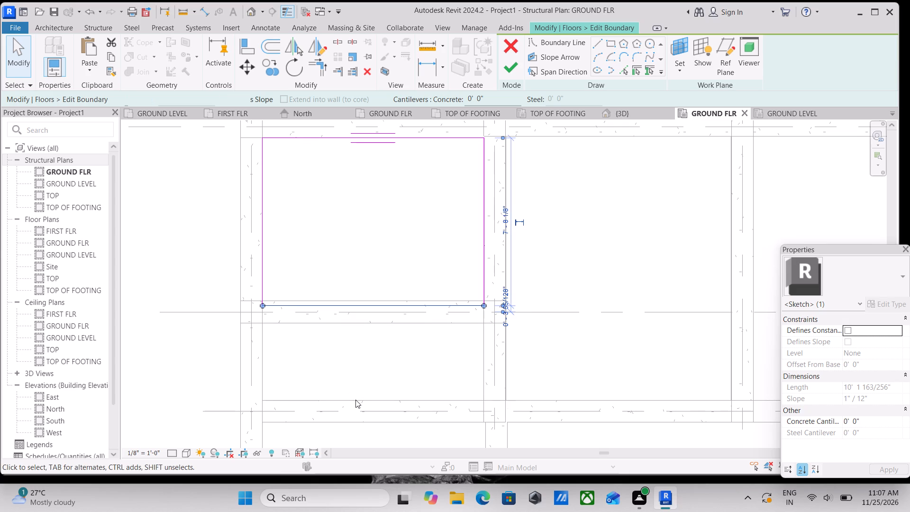
{"action": "key", "text": "Up"}
{"action": "key", "text": "Up"}
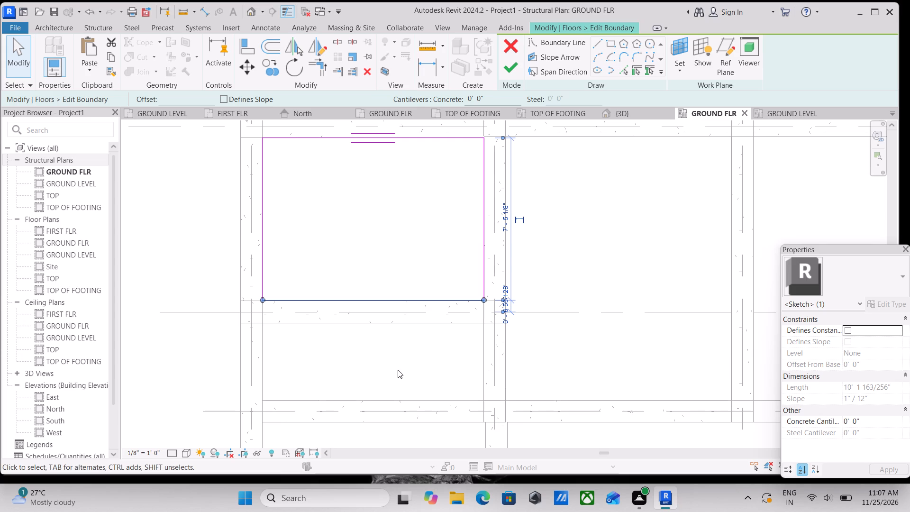
Nudge the slab's right boundary line left onto the inner face of the bay's right-hand beam.
{"action": "scroll", "coordinate": [412, 277], "scroll_direction": "up", "scroll_amount": 3}
{"action": "scroll", "coordinate": [566, 341], "scroll_direction": "up", "scroll_amount": 4}
{"action": "scroll", "coordinate": [499, 299], "scroll_direction": "up", "scroll_amount": 11}
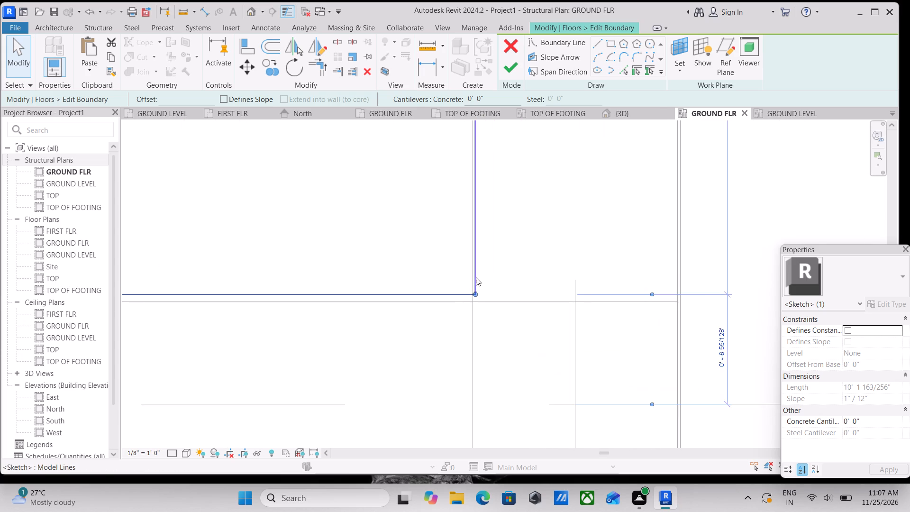
{"action": "scroll", "coordinate": [476, 277], "scroll_direction": "up", "scroll_amount": 8}
{"action": "scroll", "coordinate": [483, 350], "scroll_direction": "up", "scroll_amount": 4}
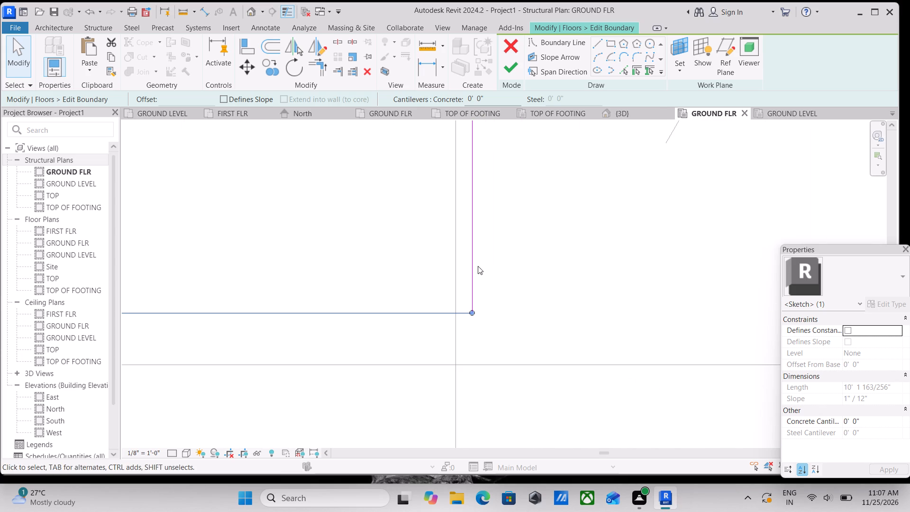
{"action": "left_click", "coordinate": [472, 275]}
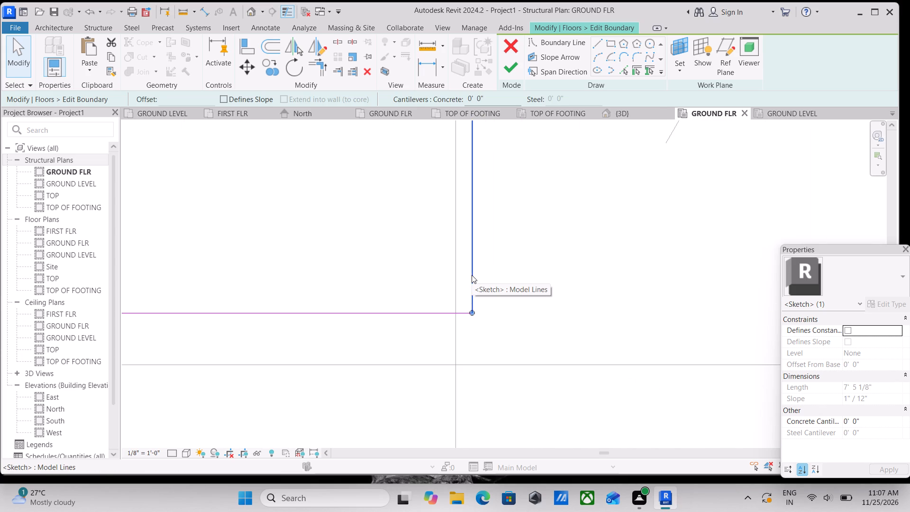
{"action": "key", "text": "Left"}
{"action": "key", "text": "Left"}
{"action": "key", "text": "Left"}
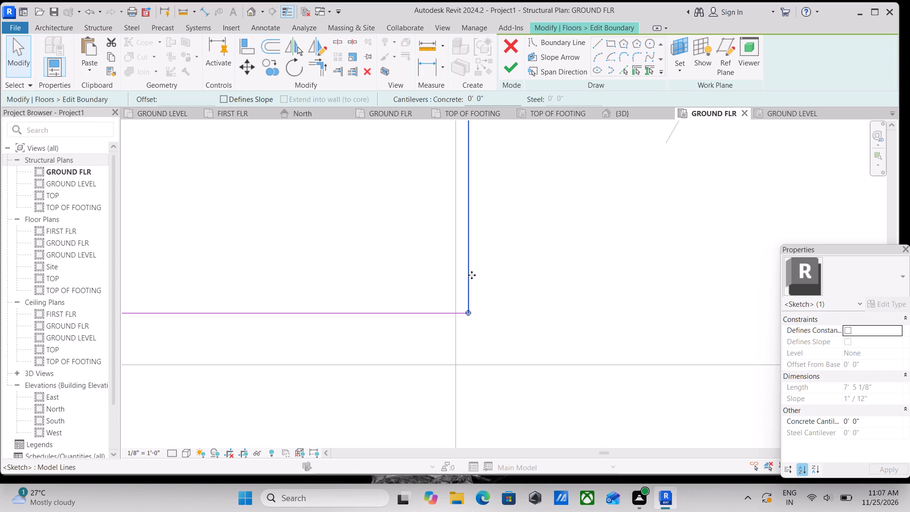
{"action": "key", "text": "Left"}
{"action": "key", "text": "Left"}
{"action": "key", "text": "Left"}
{"action": "key", "text": "Left"}
{"action": "key", "text": "Left"}
{"action": "key", "text": "Left"}
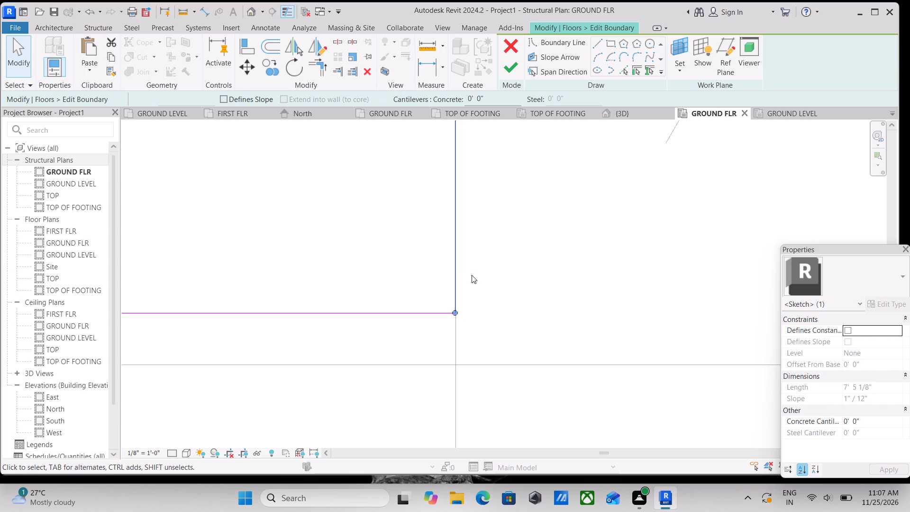
Move the slab's lower boundary line exactly onto the intermediate cross beam's upper face and finish the boundary edit.
{"action": "scroll", "coordinate": [472, 275], "scroll_direction": "down", "scroll_amount": 13}
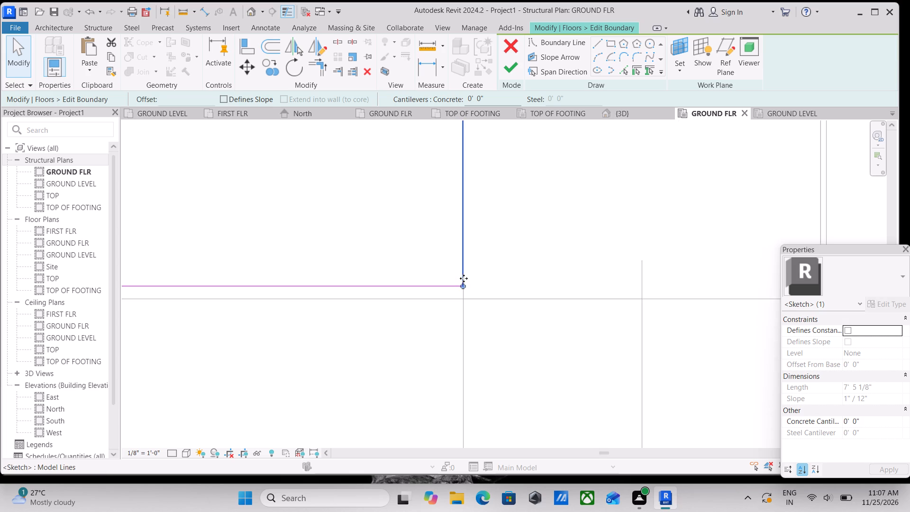
{"action": "scroll", "coordinate": [464, 278], "scroll_direction": "down", "scroll_amount": 10}
{"action": "scroll", "coordinate": [336, 263], "scroll_direction": "down", "scroll_amount": 3}
{"action": "middle_click_drag", "start_coordinate": [337, 262], "coordinate": [564, 305]}
{"action": "scroll", "coordinate": [295, 306], "scroll_direction": "up", "scroll_amount": 5}
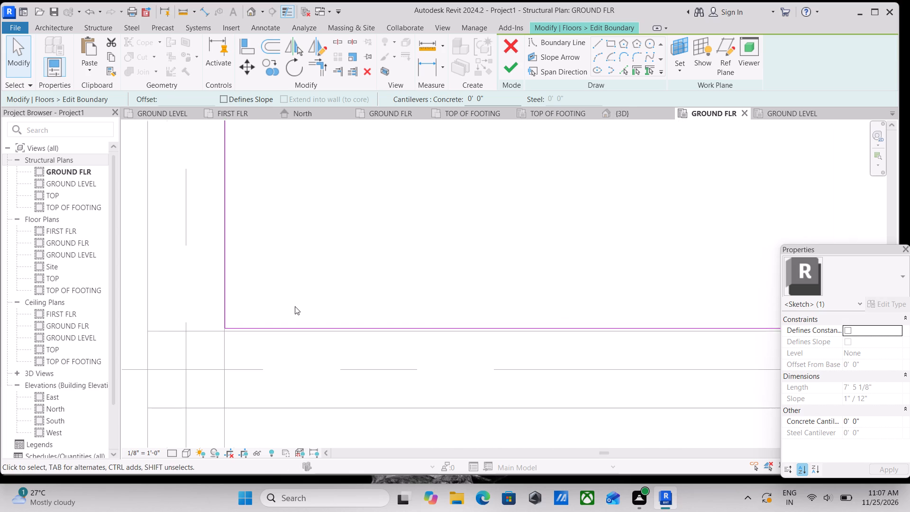
{"action": "scroll", "coordinate": [355, 358], "scroll_direction": "up", "scroll_amount": 4}
{"action": "left_click", "coordinate": [382, 302]}
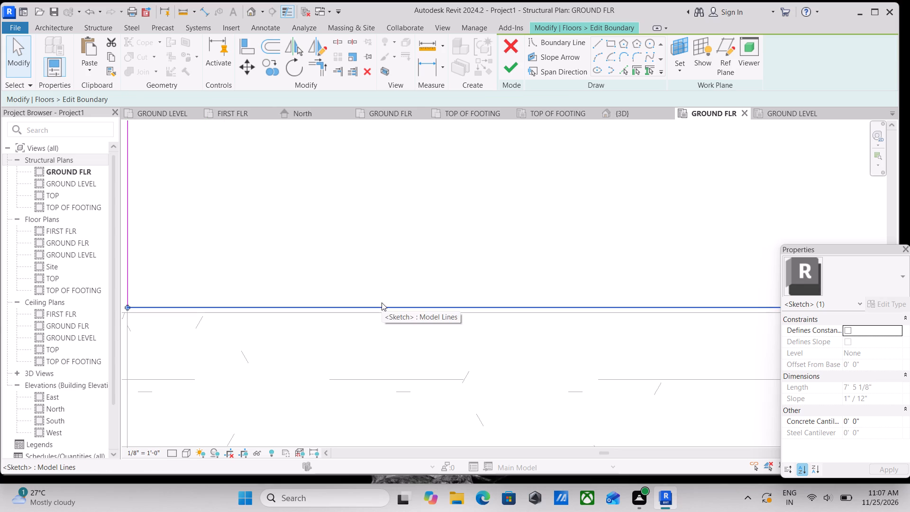
{"action": "left_click", "coordinate": [246, 66]}
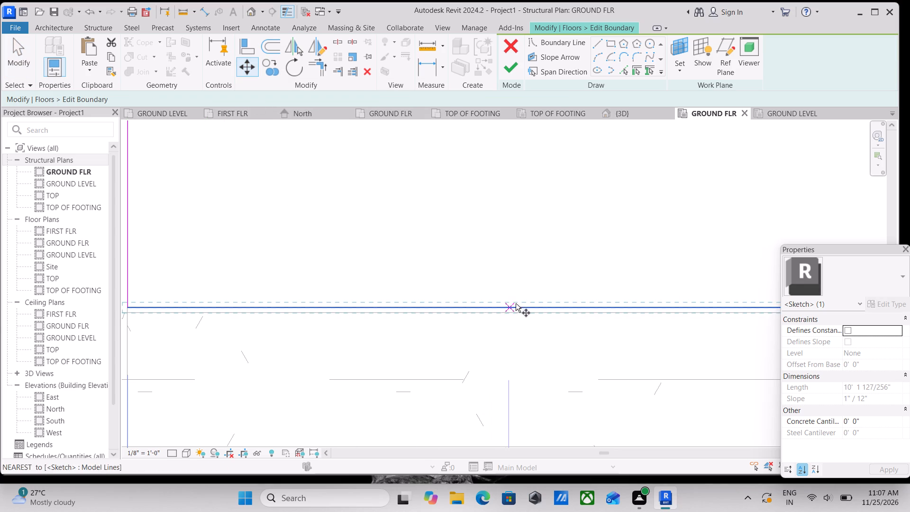
{"action": "scroll", "coordinate": [525, 302], "scroll_direction": "down", "scroll_amount": 1}
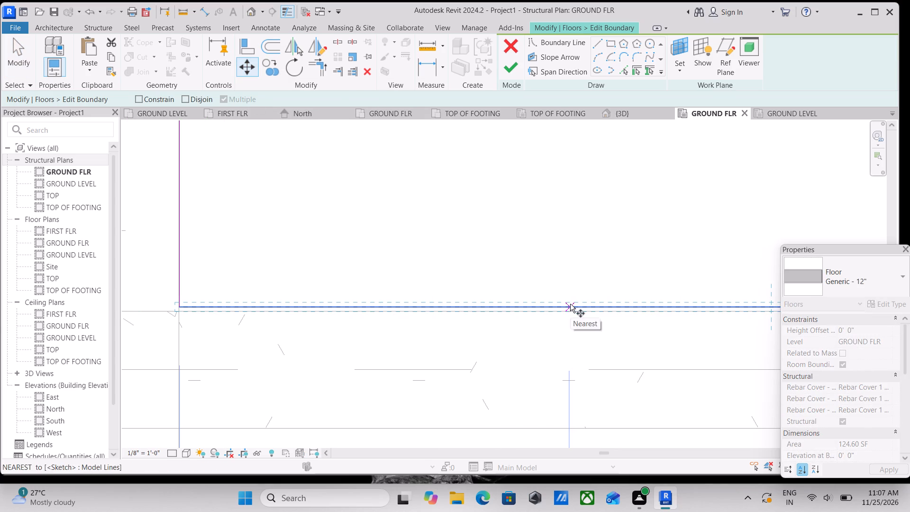
{"action": "scroll", "coordinate": [570, 304], "scroll_direction": "down", "scroll_amount": 3}
{"action": "middle_click_drag", "start_coordinate": [570, 304], "coordinate": [457, 304]}
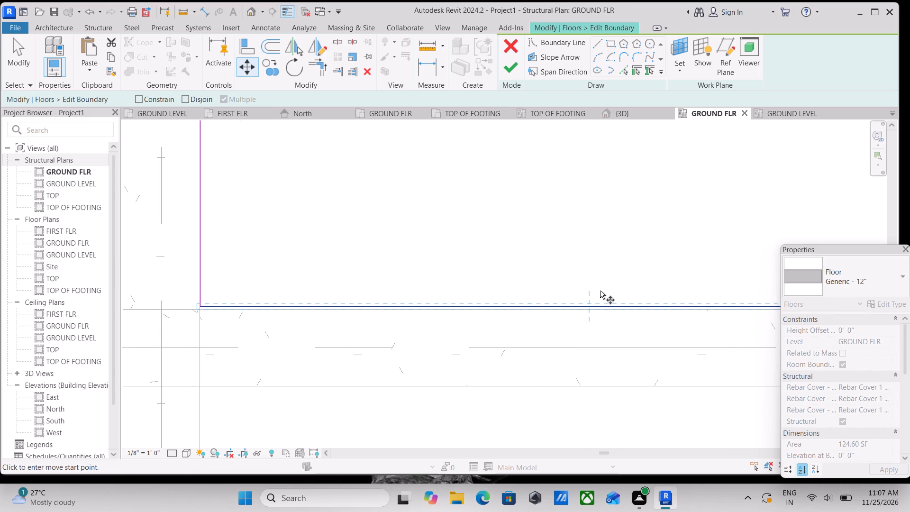
{"action": "scroll", "coordinate": [599, 294], "scroll_direction": "up", "scroll_amount": 6}
{"action": "left_click", "coordinate": [580, 306]}
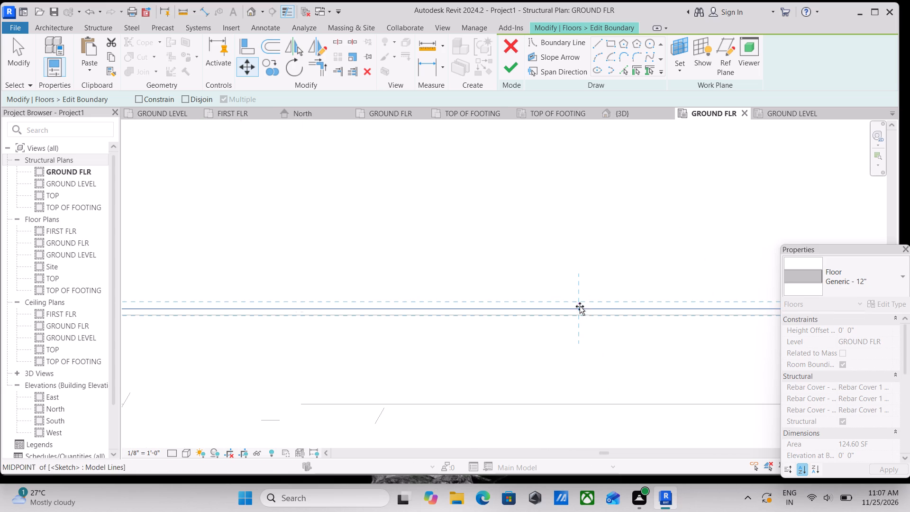
{"action": "scroll", "coordinate": [574, 305], "scroll_direction": "up", "scroll_amount": 2}
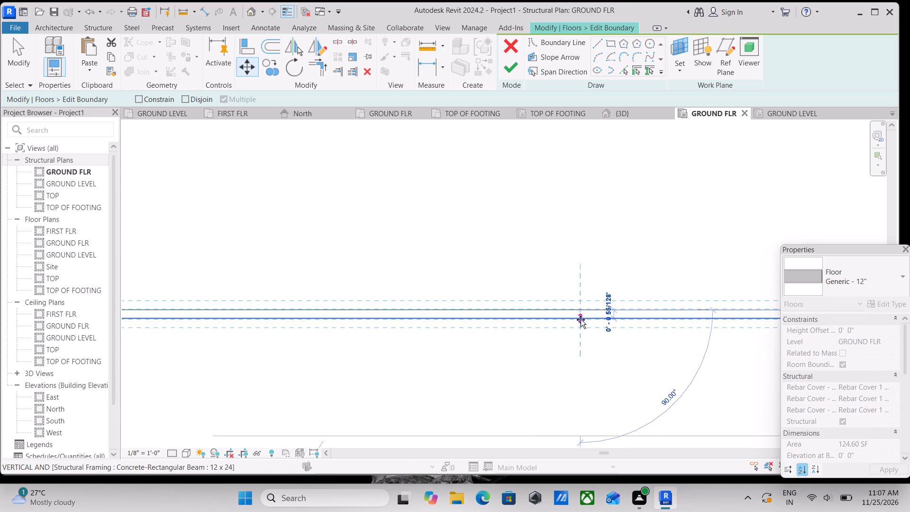
{"action": "left_click", "coordinate": [583, 319]}
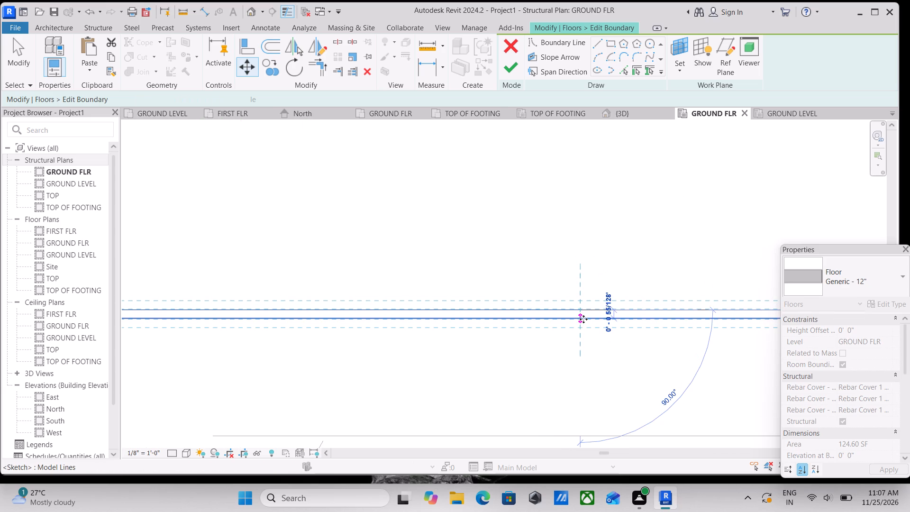
{"action": "scroll", "coordinate": [583, 319], "scroll_direction": "down", "scroll_amount": 15}
{"action": "scroll", "coordinate": [555, 285], "scroll_direction": "down", "scroll_amount": 4}
{"action": "middle_click_drag", "start_coordinate": [547, 274], "coordinate": [528, 309]}
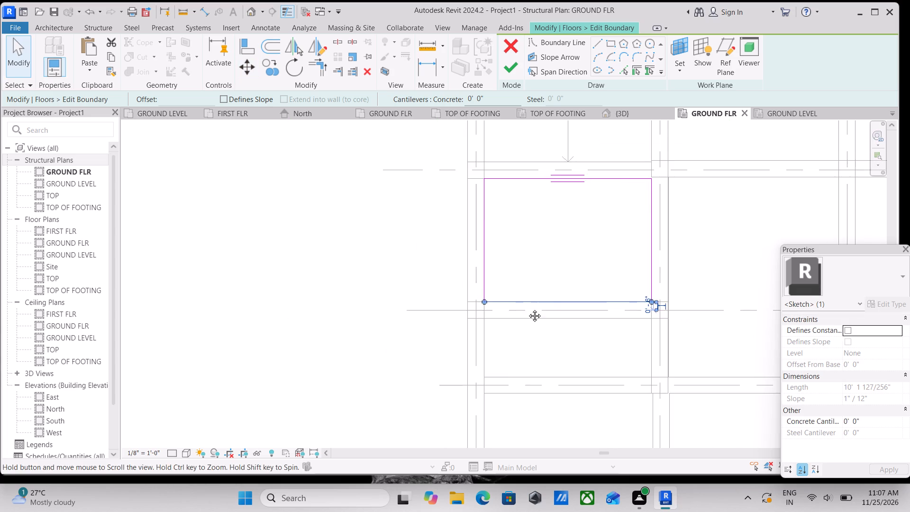
{"action": "middle_click_drag", "start_coordinate": [528, 309], "coordinate": [512, 333]}
{"action": "key", "text": "Escape"}
{"action": "scroll", "coordinate": [565, 277], "scroll_direction": "up", "scroll_amount": 3}
{"action": "scroll", "coordinate": [650, 377], "scroll_direction": "up", "scroll_amount": 3}
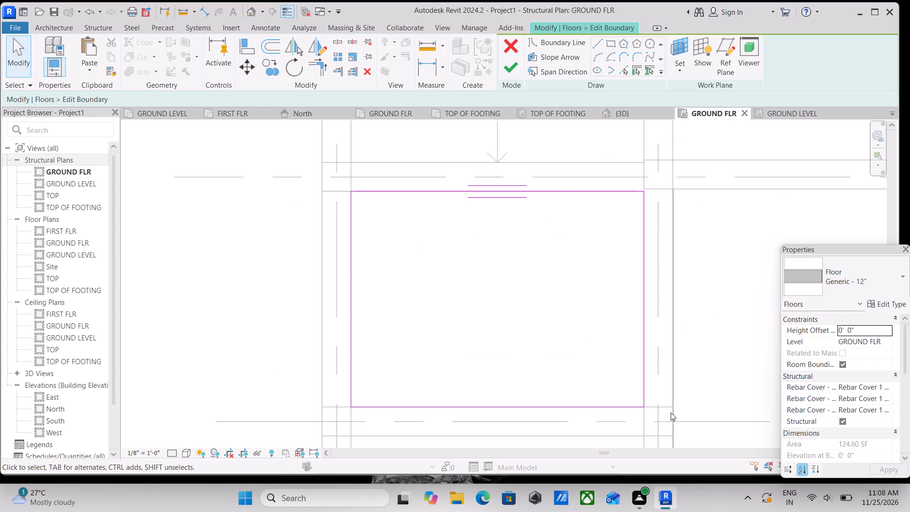
{"action": "left_click", "coordinate": [510, 70]}
{"action": "scroll", "coordinate": [465, 269], "scroll_direction": "down", "scroll_amount": 5}
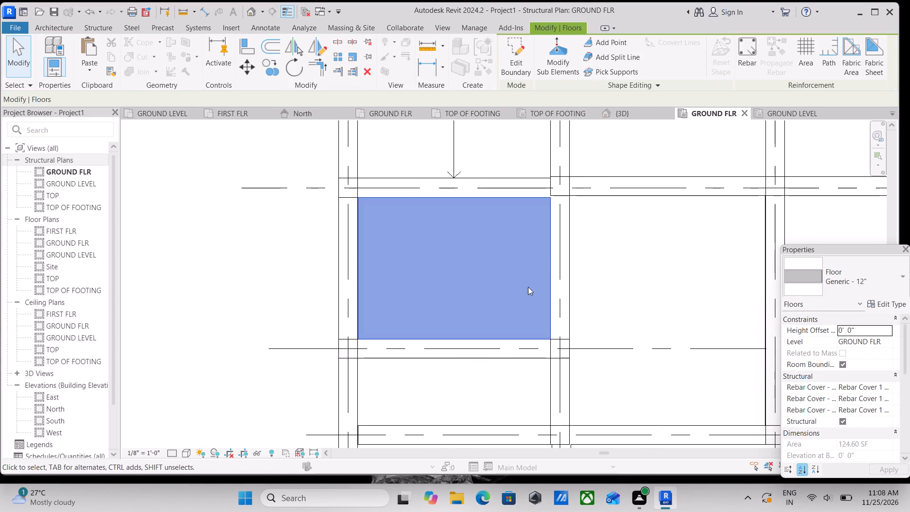
{"action": "scroll", "coordinate": [559, 278], "scroll_direction": "down", "scroll_amount": 1}
{"action": "middle_click_drag", "start_coordinate": [559, 278], "coordinate": [481, 296]}
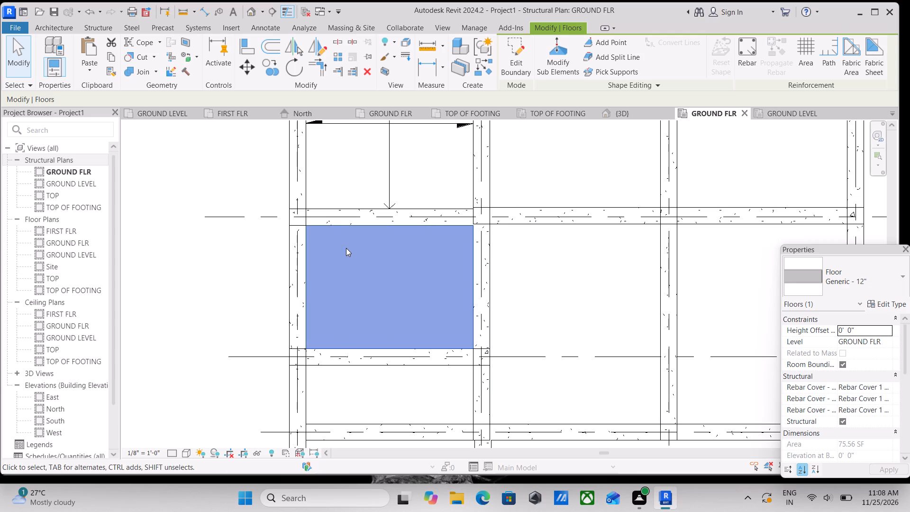
{"action": "key", "text": "Escape"}
{"action": "scroll", "coordinate": [329, 268], "scroll_direction": "up", "scroll_amount": 4}
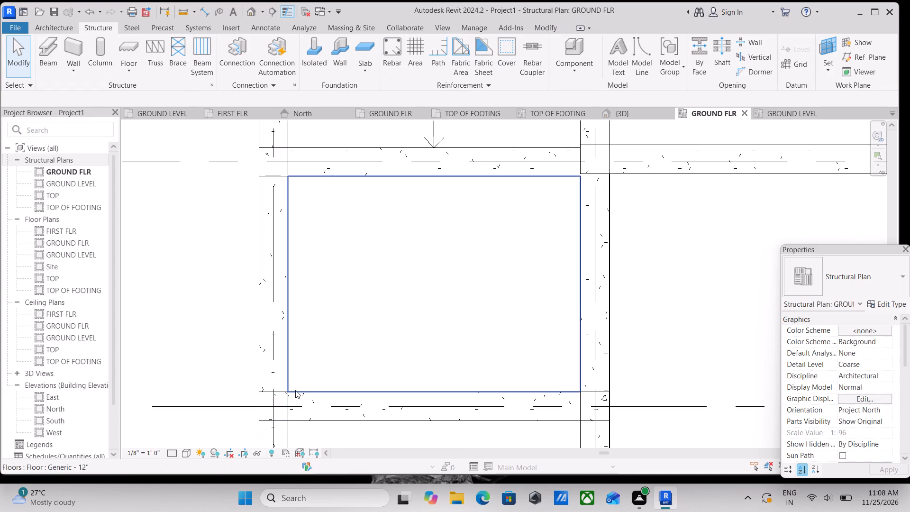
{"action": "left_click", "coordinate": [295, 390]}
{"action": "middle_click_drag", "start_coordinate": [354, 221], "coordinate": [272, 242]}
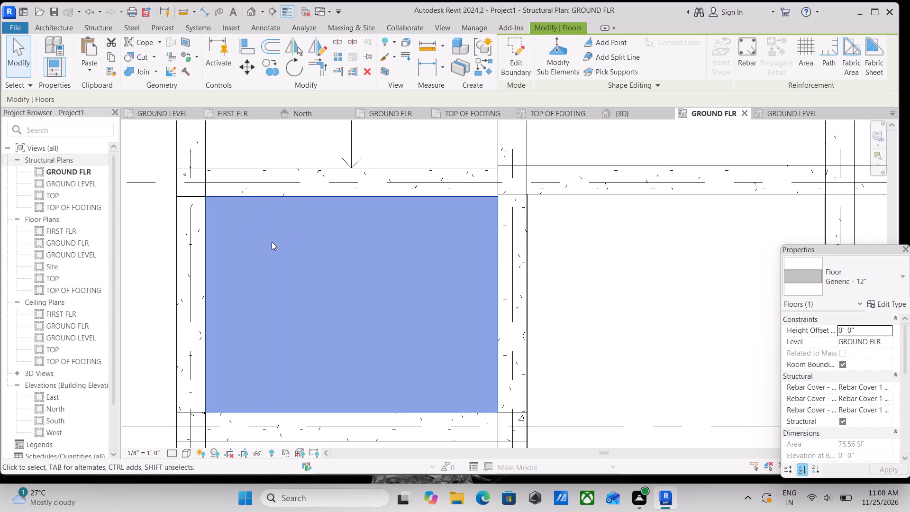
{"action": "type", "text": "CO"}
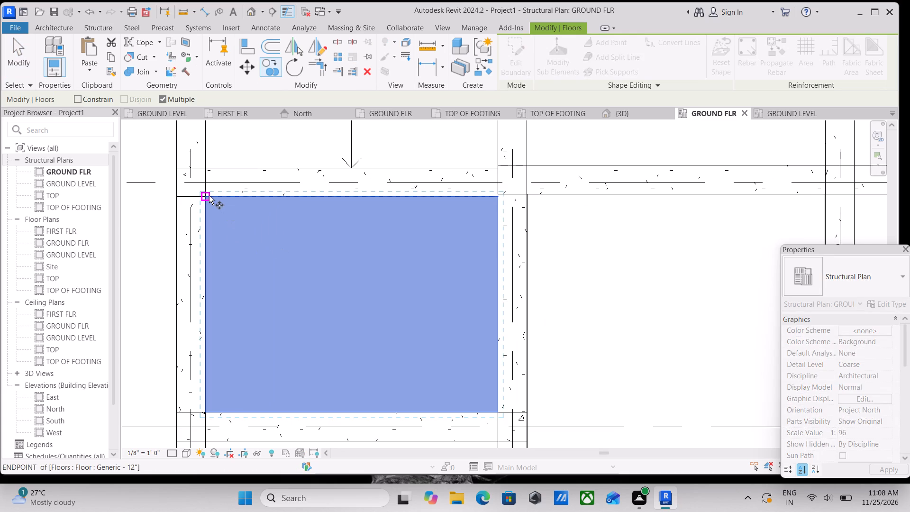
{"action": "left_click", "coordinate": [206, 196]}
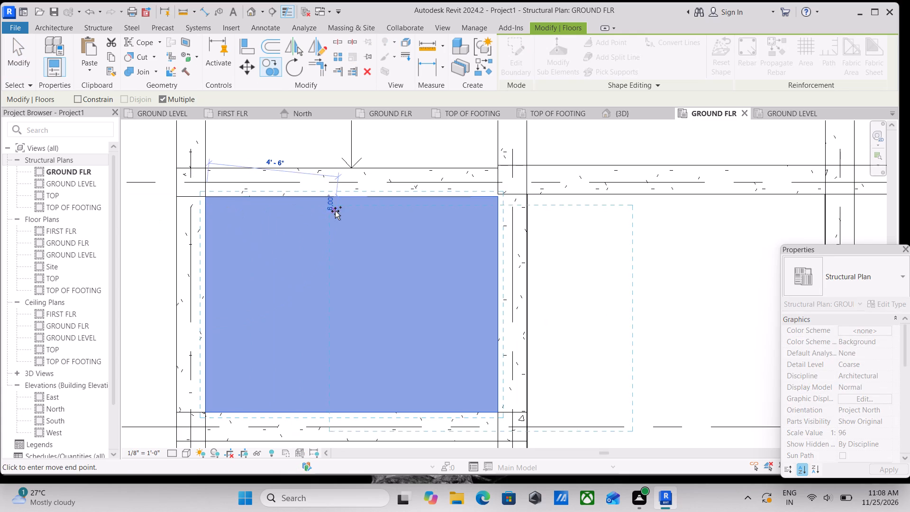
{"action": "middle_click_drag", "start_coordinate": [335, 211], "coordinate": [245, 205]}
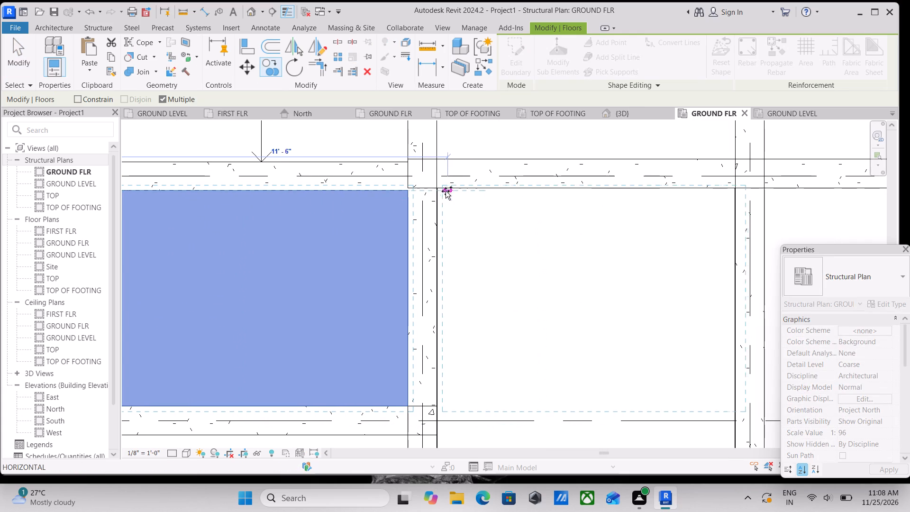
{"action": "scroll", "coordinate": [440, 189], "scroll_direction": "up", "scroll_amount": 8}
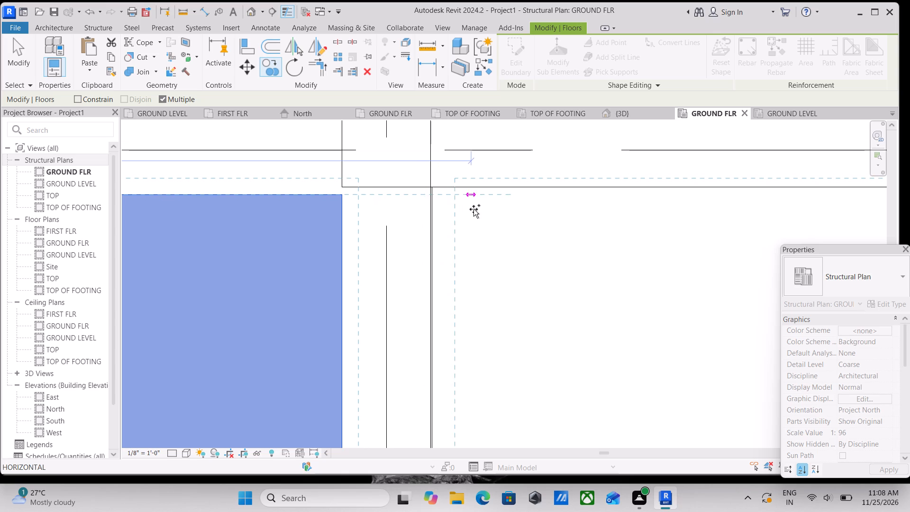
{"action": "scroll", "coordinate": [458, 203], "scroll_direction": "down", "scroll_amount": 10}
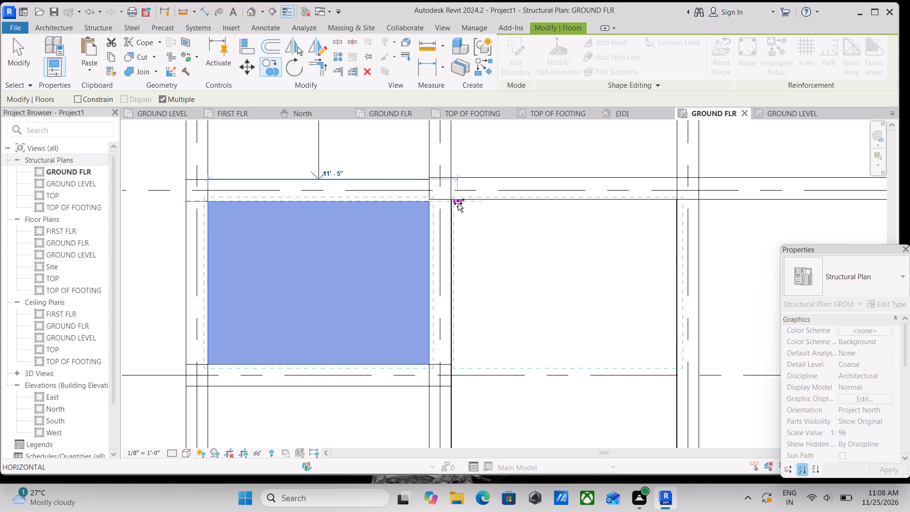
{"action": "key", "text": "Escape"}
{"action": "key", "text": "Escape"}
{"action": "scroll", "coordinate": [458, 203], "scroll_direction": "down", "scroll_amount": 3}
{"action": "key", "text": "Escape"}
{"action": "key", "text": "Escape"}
Set the ground floor structural plan's visual style to Shaded.
{"action": "scroll", "coordinate": [387, 256], "scroll_direction": "down", "scroll_amount": 7}
{"action": "middle_click_drag", "start_coordinate": [395, 253], "coordinate": [402, 224]}
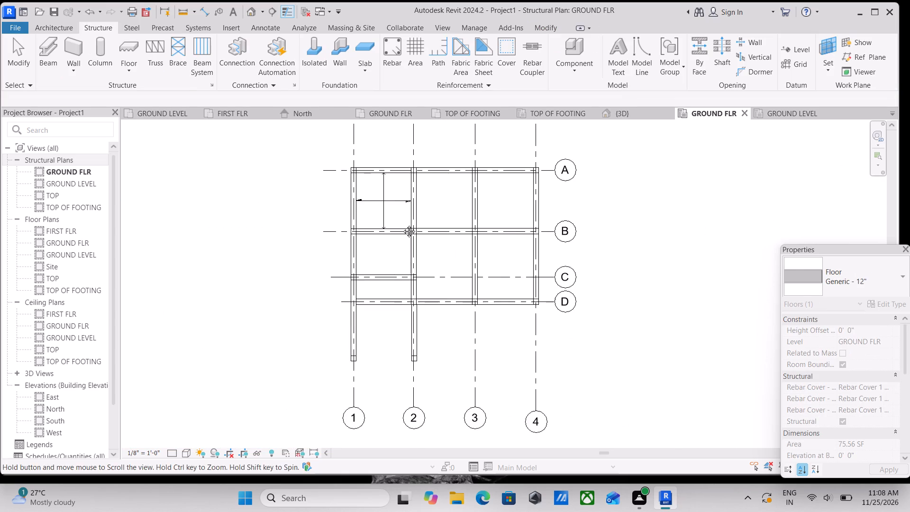
{"action": "middle_click_drag", "start_coordinate": [402, 224], "coordinate": [405, 217]}
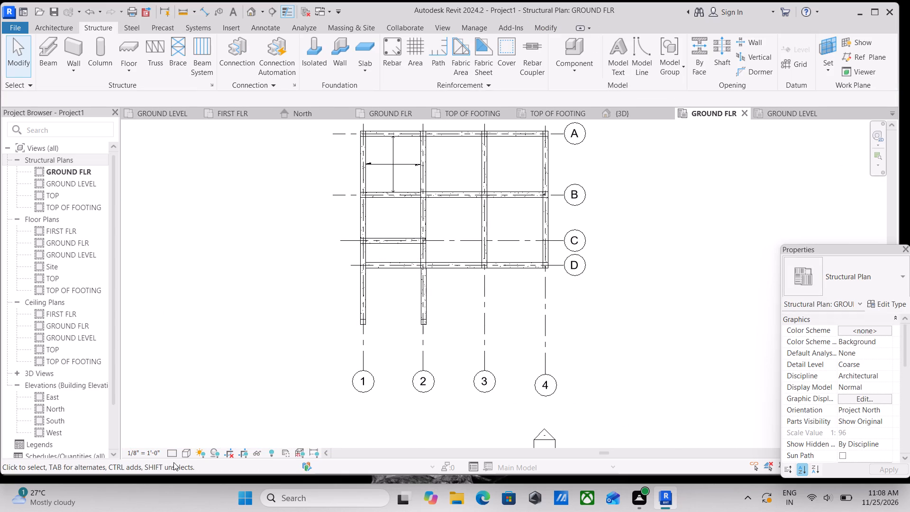
{"action": "left_click", "coordinate": [187, 455]}
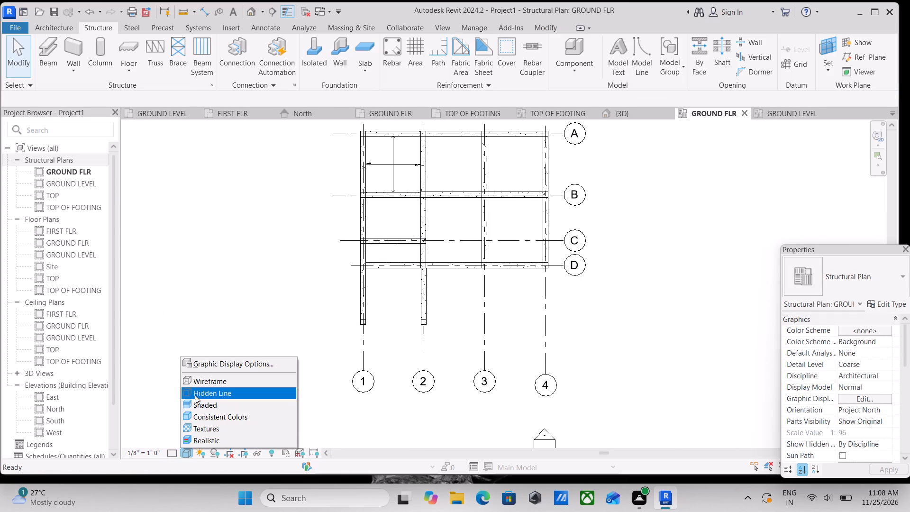
{"action": "left_click", "coordinate": [194, 409]}
Open the boundary of the slab between grids 1–2 and B–C for editing.
{"action": "scroll", "coordinate": [437, 212], "scroll_direction": "up", "scroll_amount": 3}
{"action": "scroll", "coordinate": [407, 252], "scroll_direction": "up", "scroll_amount": 3}
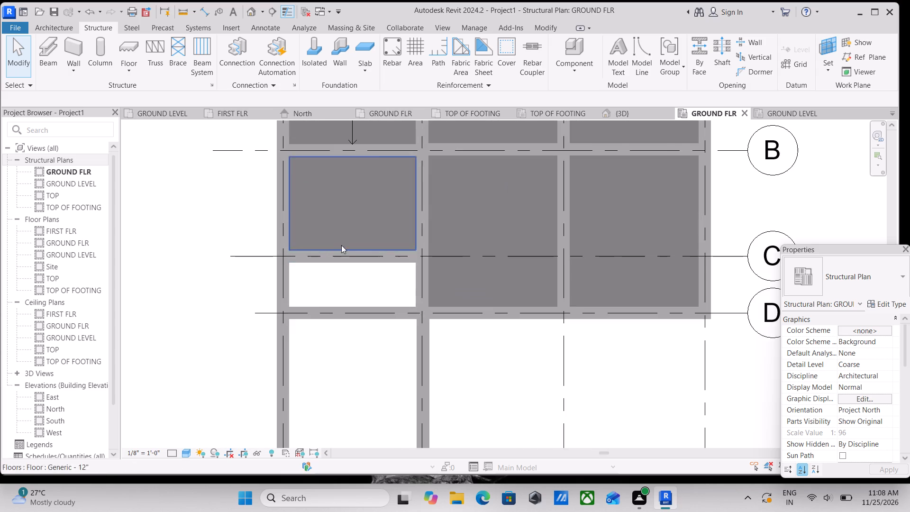
{"action": "scroll", "coordinate": [341, 245], "scroll_direction": "up", "scroll_amount": 1}
{"action": "middle_click_drag", "start_coordinate": [341, 245], "coordinate": [364, 283]}
{"action": "scroll", "coordinate": [364, 283], "scroll_direction": "up", "scroll_amount": 2}
{"action": "scroll", "coordinate": [284, 289], "scroll_direction": "up", "scroll_amount": 2}
{"action": "middle_click_drag", "start_coordinate": [377, 221], "coordinate": [397, 339]}
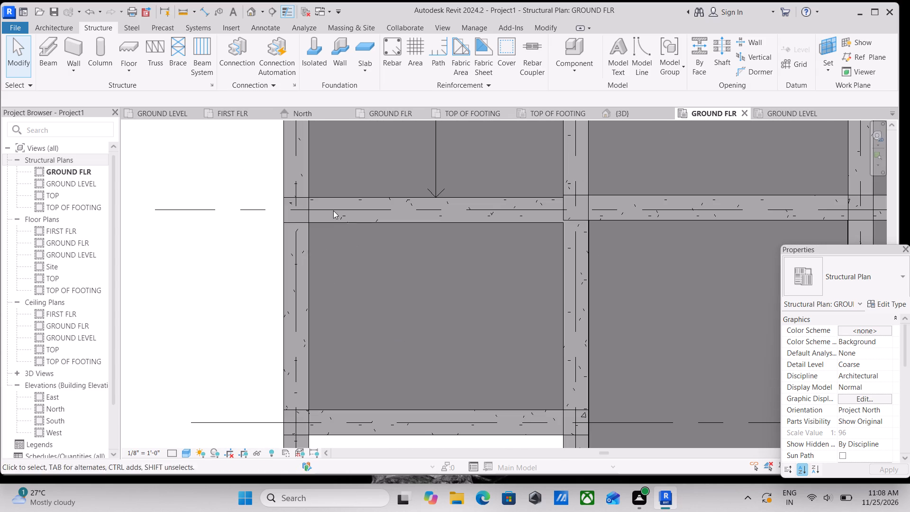
{"action": "left_click", "coordinate": [319, 227]}
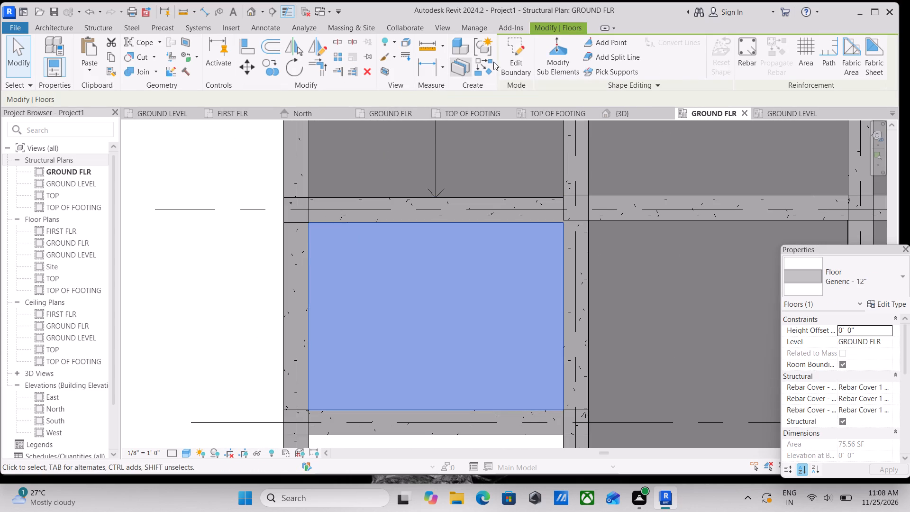
{"action": "left_click", "coordinate": [518, 66]}
Move the slab's left boundary line exactly onto the inner face of the grid 1 beam.
{"action": "scroll", "coordinate": [270, 351], "scroll_direction": "up", "scroll_amount": 4}
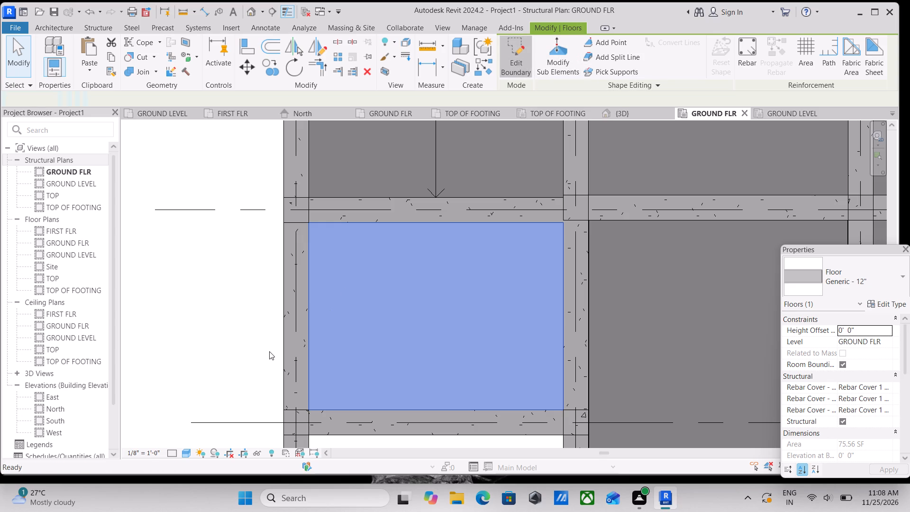
{"action": "scroll", "coordinate": [315, 332], "scroll_direction": "up", "scroll_amount": 2}
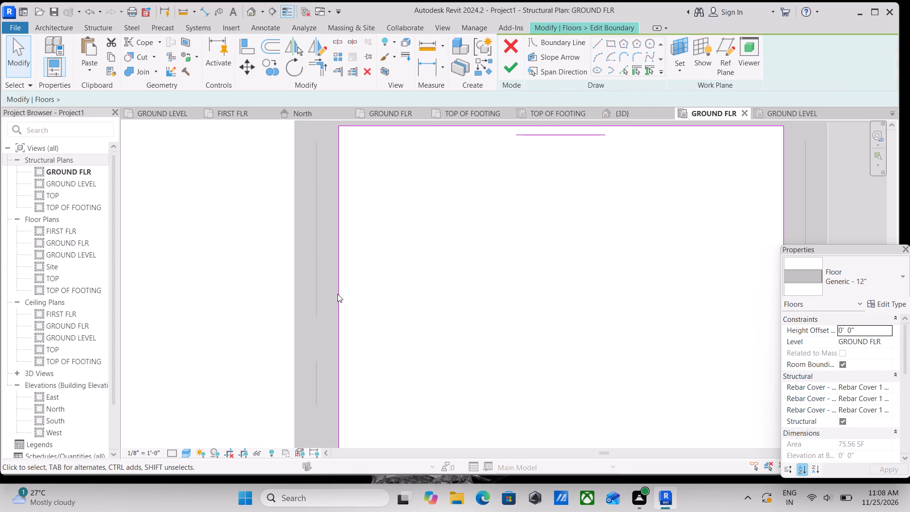
{"action": "scroll", "coordinate": [340, 291], "scroll_direction": "up", "scroll_amount": 17}
{"action": "scroll", "coordinate": [368, 291], "scroll_direction": "up", "scroll_amount": 5}
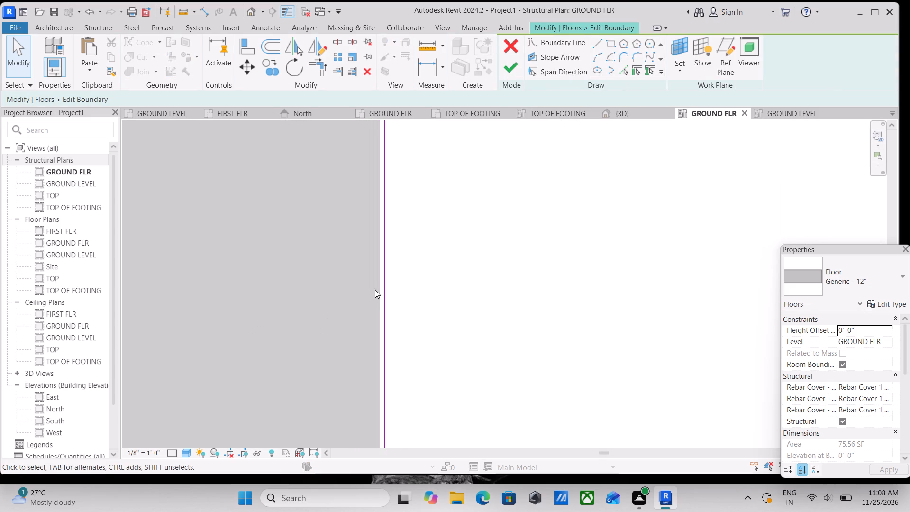
{"action": "scroll", "coordinate": [379, 289], "scroll_direction": "up", "scroll_amount": 8}
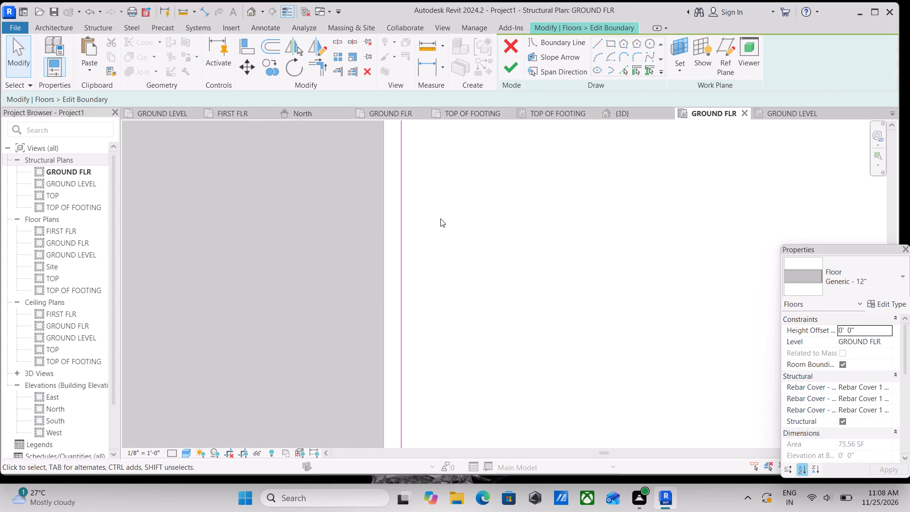
{"action": "left_click", "coordinate": [396, 256]}
{"action": "left_click", "coordinate": [401, 262]}
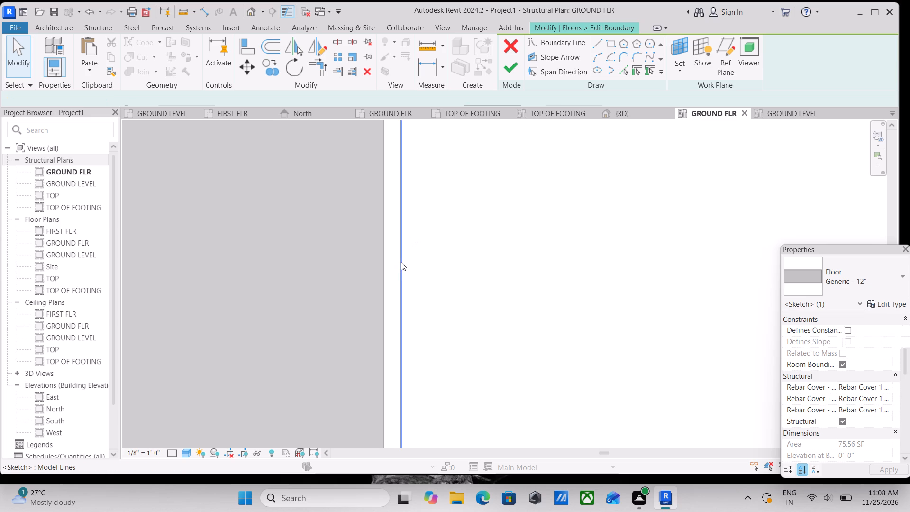
{"action": "scroll", "coordinate": [401, 262], "scroll_direction": "down", "scroll_amount": 4}
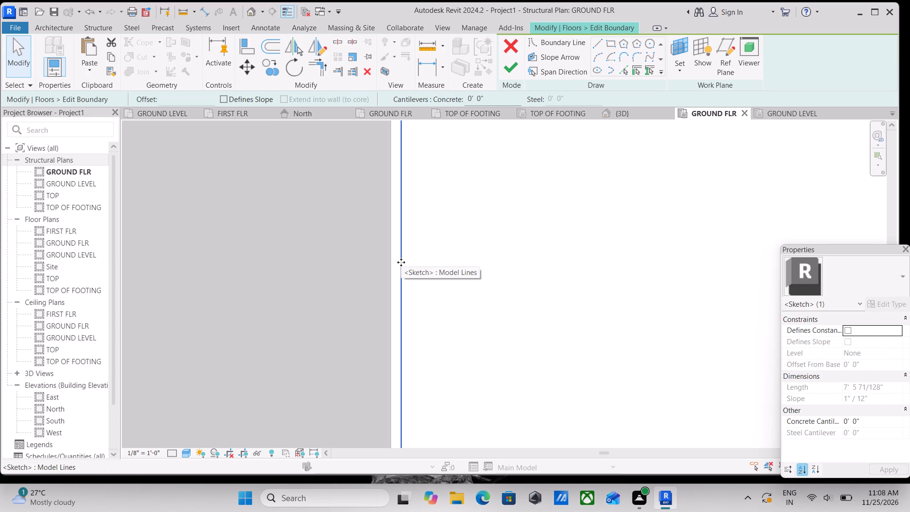
{"action": "scroll", "coordinate": [401, 262], "scroll_direction": "down", "scroll_amount": 3}
{"action": "scroll", "coordinate": [466, 212], "scroll_direction": "down", "scroll_amount": 4}
{"action": "scroll", "coordinate": [464, 259], "scroll_direction": "down", "scroll_amount": 5}
{"action": "scroll", "coordinate": [532, 243], "scroll_direction": "down", "scroll_amount": 4}
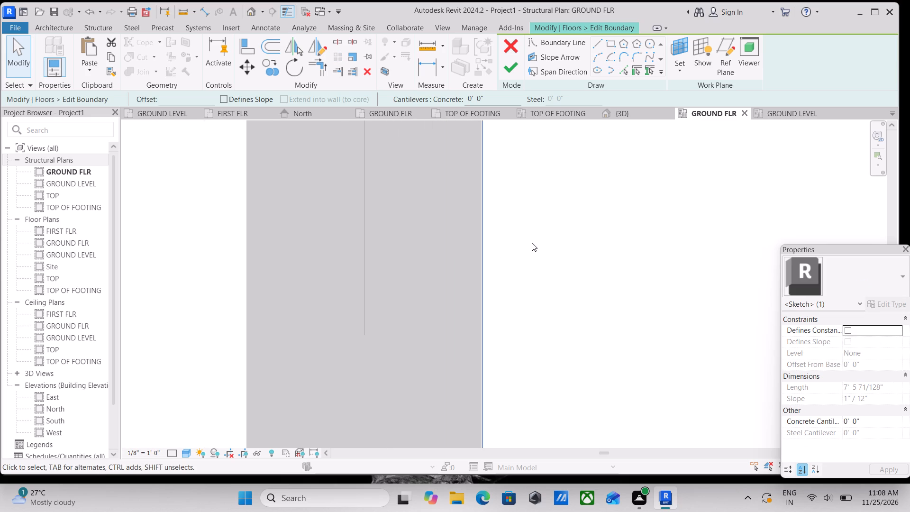
{"action": "scroll", "coordinate": [532, 243], "scroll_direction": "down", "scroll_amount": 1}
{"action": "middle_click_drag", "start_coordinate": [532, 243], "coordinate": [302, 263]}
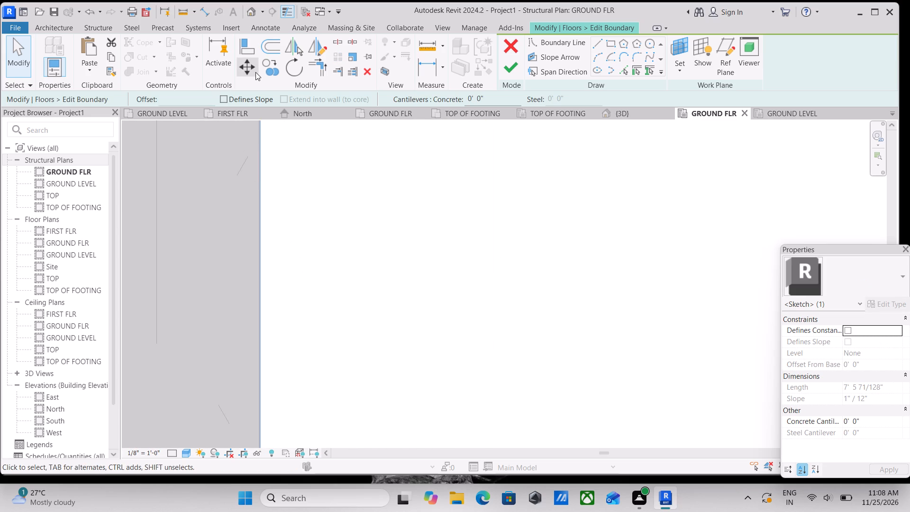
{"action": "left_click", "coordinate": [255, 72]}
{"action": "scroll", "coordinate": [264, 285], "scroll_direction": "up", "scroll_amount": 4}
{"action": "middle_click_drag", "start_coordinate": [271, 221], "coordinate": [310, 375]}
{"action": "scroll", "coordinate": [301, 320], "scroll_direction": "up", "scroll_amount": 3}
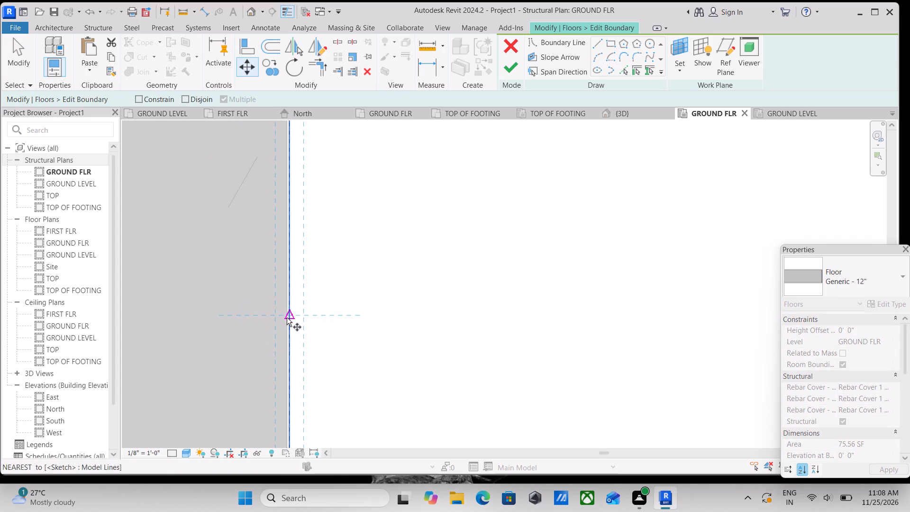
{"action": "scroll", "coordinate": [289, 310], "scroll_direction": "up", "scroll_amount": 8}
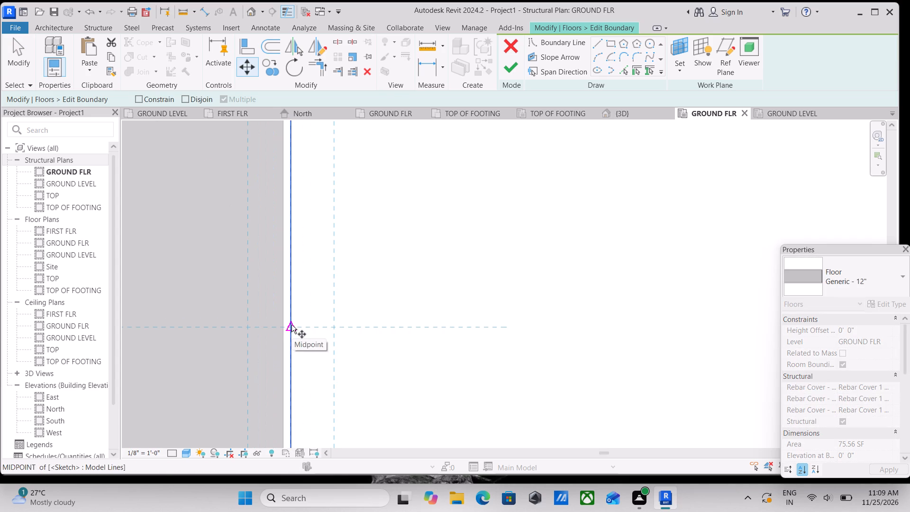
{"action": "left_click", "coordinate": [291, 325]}
{"action": "left_click", "coordinate": [283, 325]}
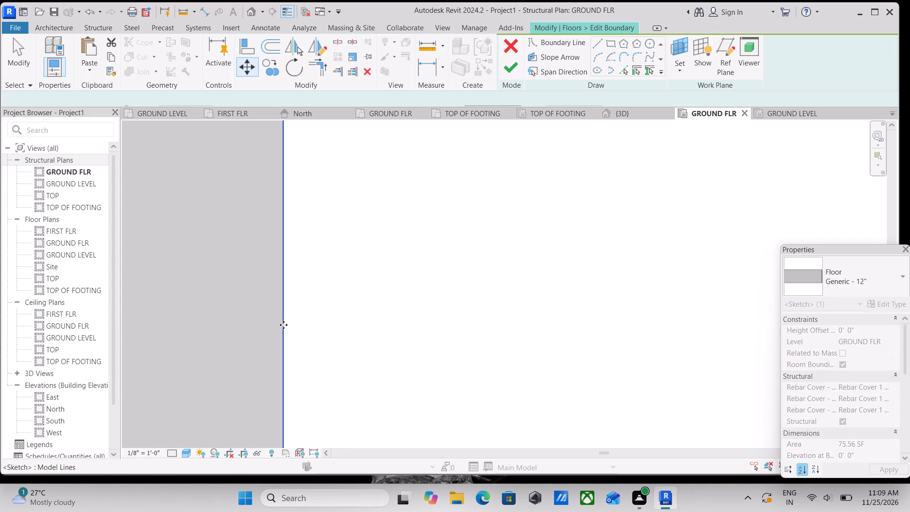
Check the slab's lower boundary corners against the surrounding beams and finish the boundary edit.
{"action": "scroll", "coordinate": [283, 325], "scroll_direction": "down", "scroll_amount": 18}
{"action": "scroll", "coordinate": [332, 306], "scroll_direction": "down", "scroll_amount": 11}
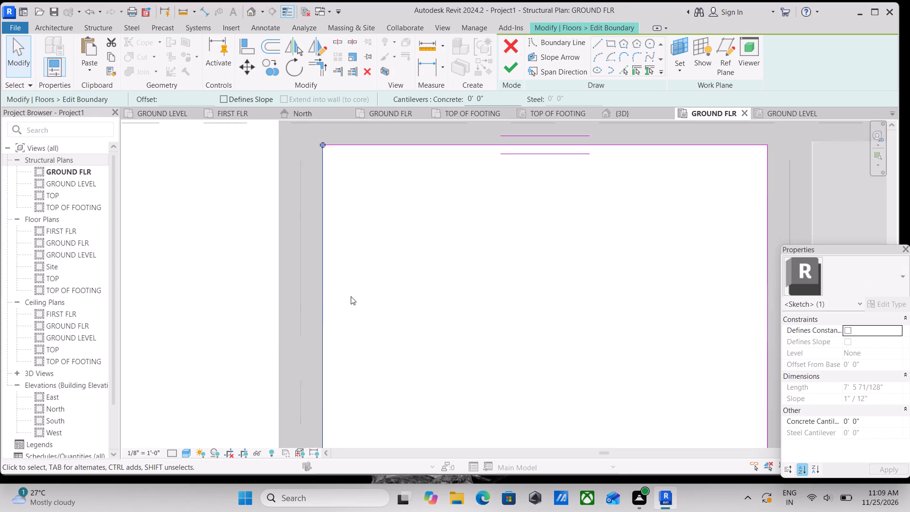
{"action": "scroll", "coordinate": [351, 296], "scroll_direction": "down", "scroll_amount": 2}
{"action": "middle_click_drag", "start_coordinate": [351, 296], "coordinate": [311, 263]}
{"action": "scroll", "coordinate": [355, 372], "scroll_direction": "up", "scroll_amount": 4}
{"action": "scroll", "coordinate": [550, 357], "scroll_direction": "up", "scroll_amount": 3}
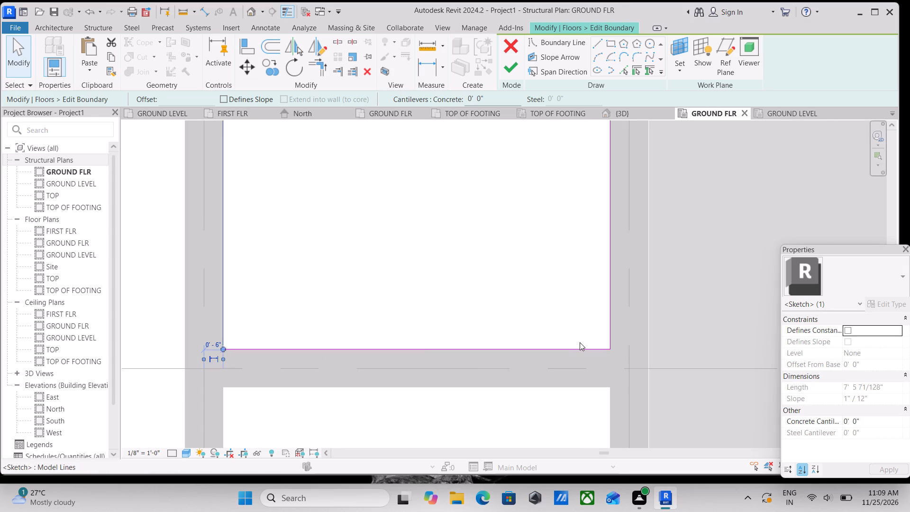
{"action": "scroll", "coordinate": [640, 329], "scroll_direction": "up", "scroll_amount": 15}
{"action": "scroll", "coordinate": [629, 363], "scroll_direction": "down", "scroll_amount": 6}
{"action": "scroll", "coordinate": [488, 335], "scroll_direction": "down", "scroll_amount": 3}
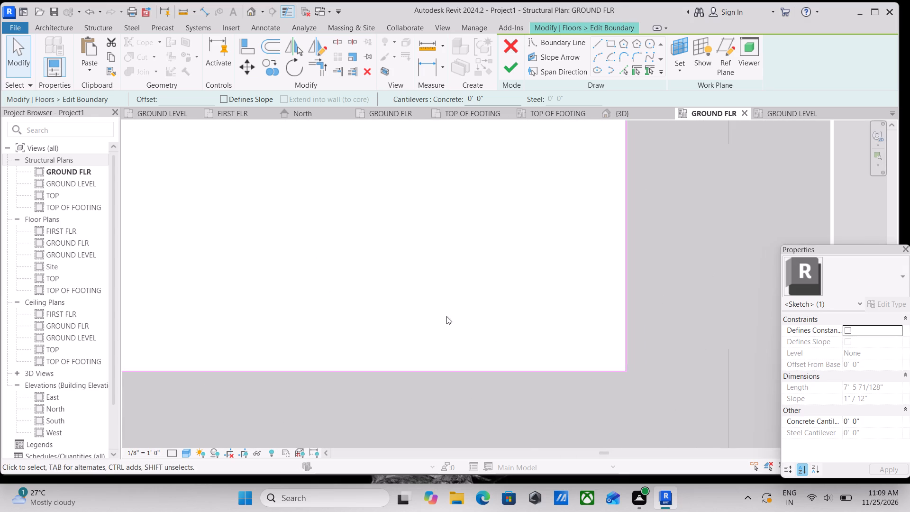
{"action": "scroll", "coordinate": [446, 316], "scroll_direction": "down", "scroll_amount": 7}
{"action": "scroll", "coordinate": [407, 280], "scroll_direction": "down", "scroll_amount": 3}
{"action": "middle_click_drag", "start_coordinate": [407, 280], "coordinate": [428, 322]}
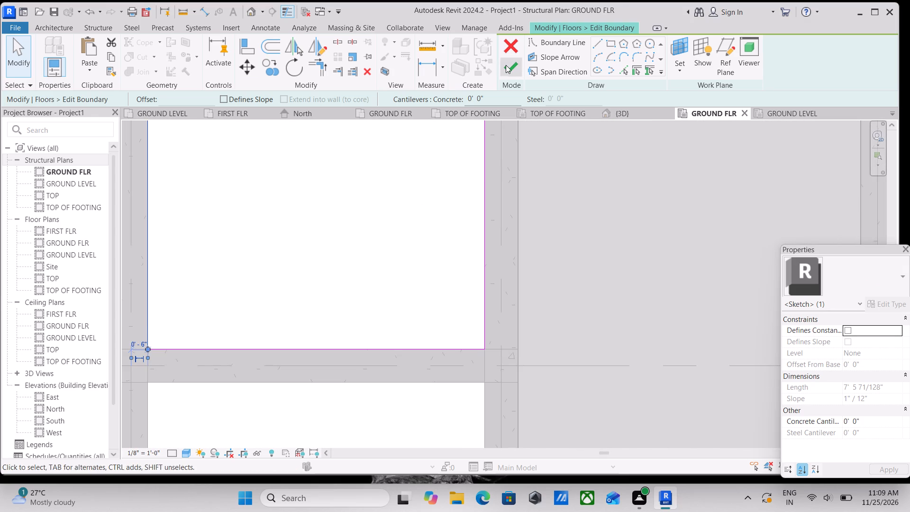
{"action": "left_click", "coordinate": [506, 65]}
{"action": "scroll", "coordinate": [223, 256], "scroll_direction": "down", "scroll_amount": 3}
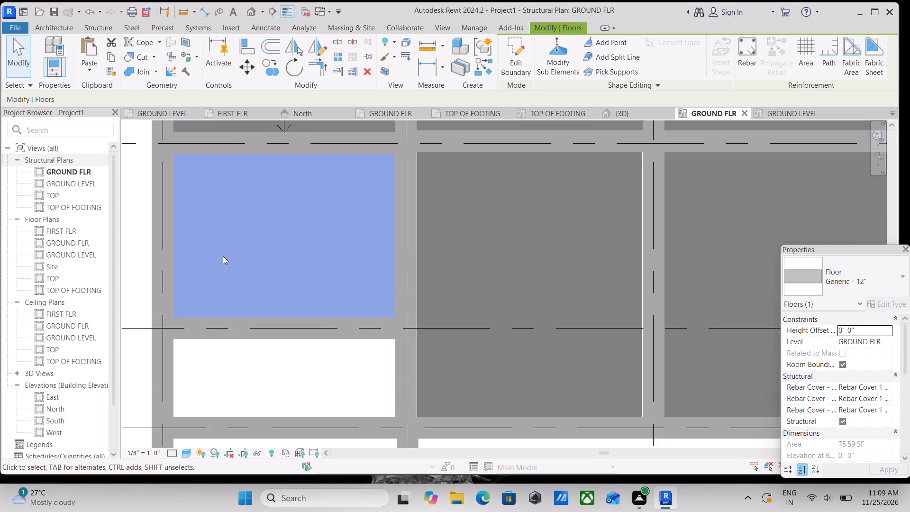
{"action": "middle_click_drag", "start_coordinate": [223, 256], "coordinate": [281, 316]}
{"action": "key", "text": "Escape"}
Examine the slab coverage of the ground floor bays in the shaded plan, especially around grids C and D.
{"action": "middle_click_drag", "start_coordinate": [285, 309], "coordinate": [293, 193]}
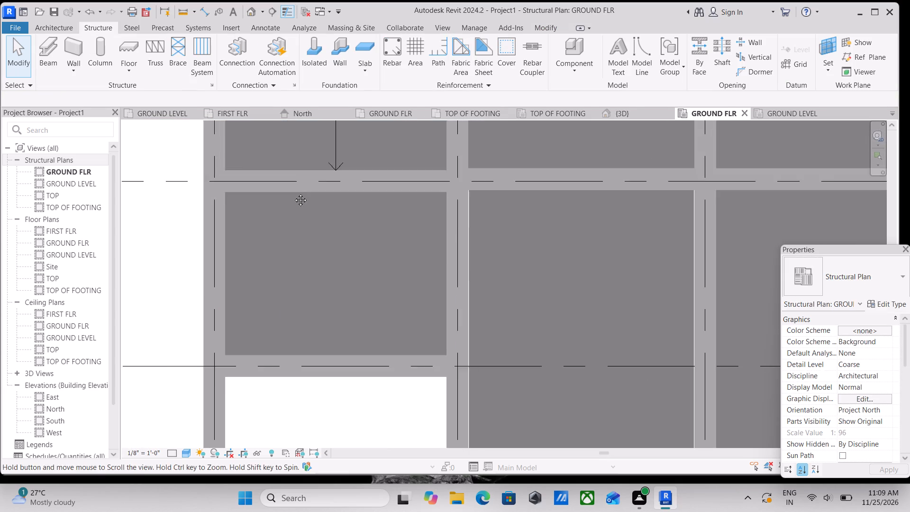
{"action": "middle_click_drag", "start_coordinate": [293, 193], "coordinate": [296, 185]}
{"action": "middle_click_drag", "start_coordinate": [283, 284], "coordinate": [310, 188]}
{"action": "scroll", "coordinate": [287, 236], "scroll_direction": "down", "scroll_amount": 5}
{"action": "middle_click_drag", "start_coordinate": [296, 311], "coordinate": [302, 284]}
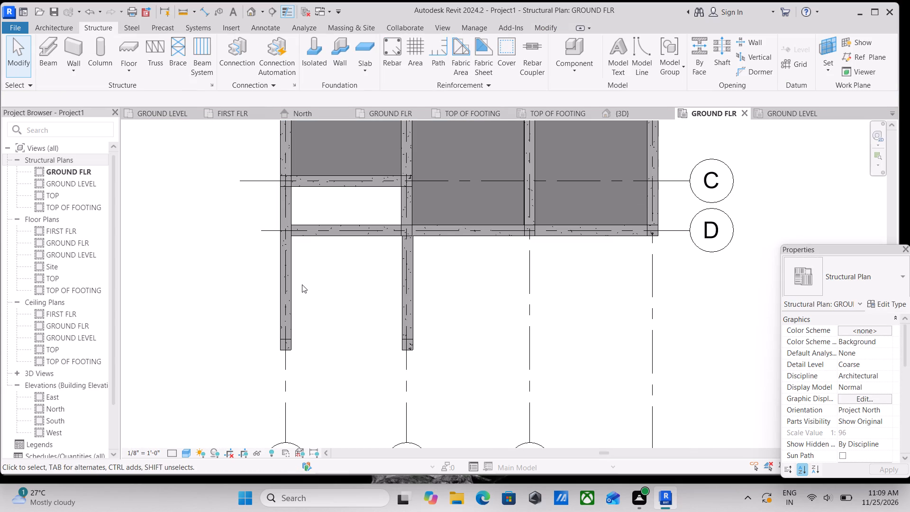
{"action": "scroll", "coordinate": [302, 284], "scroll_direction": "down", "scroll_amount": 1}
{"action": "middle_click_drag", "start_coordinate": [302, 284], "coordinate": [309, 300]}
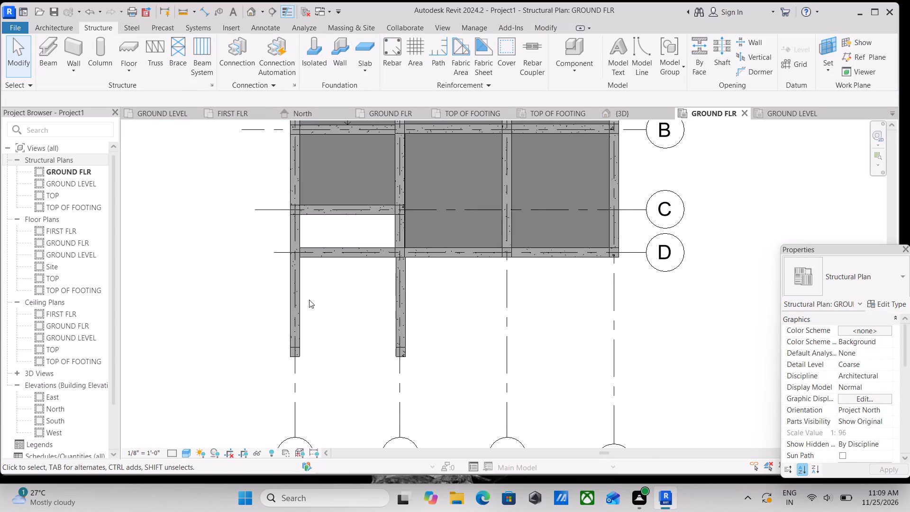
{"action": "middle_click_drag", "start_coordinate": [309, 300], "coordinate": [291, 317]}
{"action": "scroll", "coordinate": [291, 317], "scroll_direction": "down", "scroll_amount": 1}
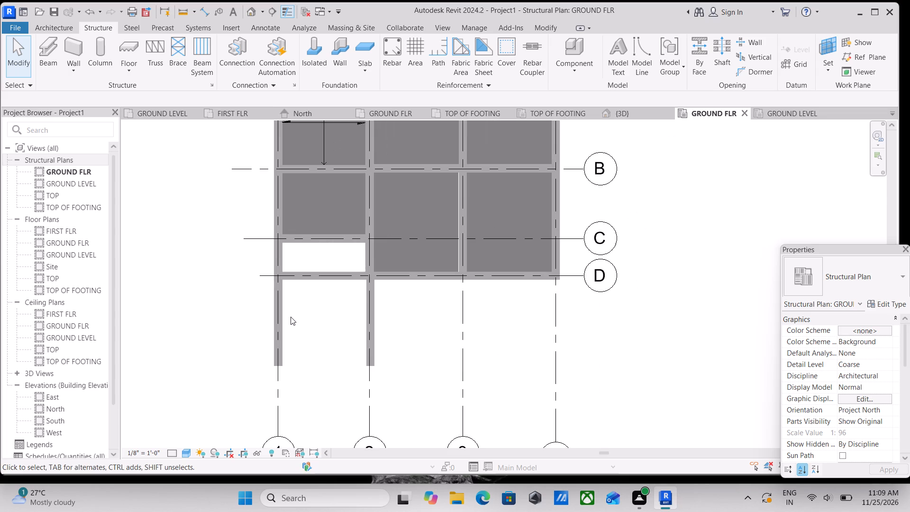
{"action": "middle_click_drag", "start_coordinate": [291, 317], "coordinate": [292, 331]}
{"action": "scroll", "coordinate": [292, 331], "scroll_direction": "up", "scroll_amount": 2}
{"action": "scroll", "coordinate": [292, 331], "scroll_direction": "down", "scroll_amount": 2}
{"action": "middle_click_drag", "start_coordinate": [292, 331], "coordinate": [292, 341]}
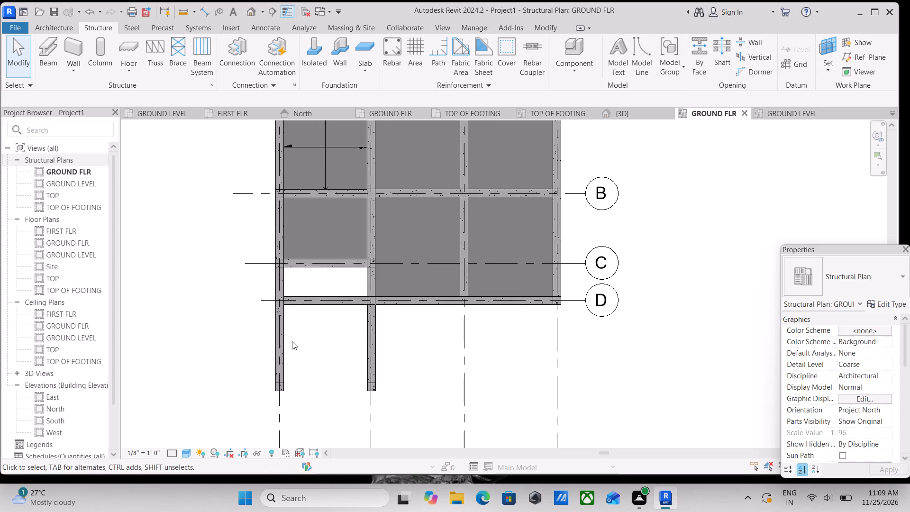
{"action": "scroll", "coordinate": [288, 342], "scroll_direction": "down", "scroll_amount": 2}
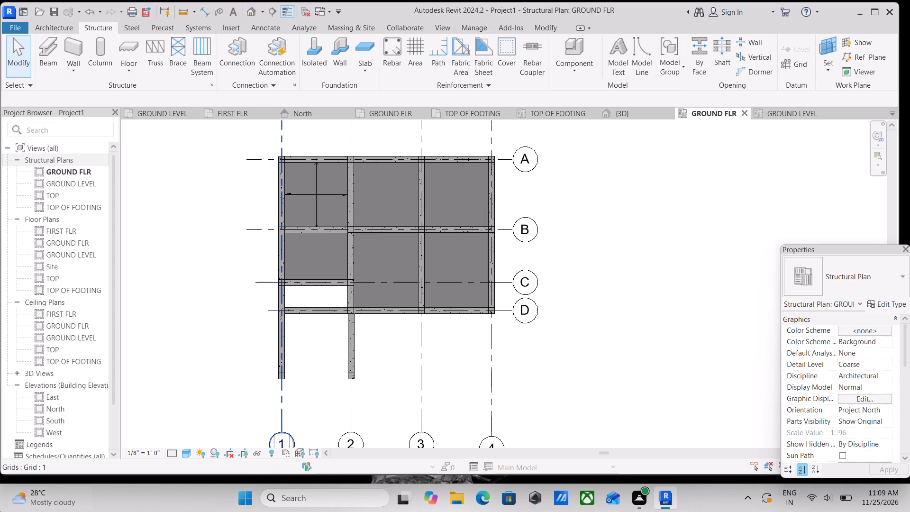
{"action": "scroll", "coordinate": [0, 511], "scroll_direction": "up", "scroll_amount": 1}
Create a rectangular Generic - 12" structural floor, about 10' 1½" by 3' 6½", between the beams of grids 1–2 and C–D.
{"action": "scroll", "coordinate": [282, 310], "scroll_direction": "up", "scroll_amount": 3}
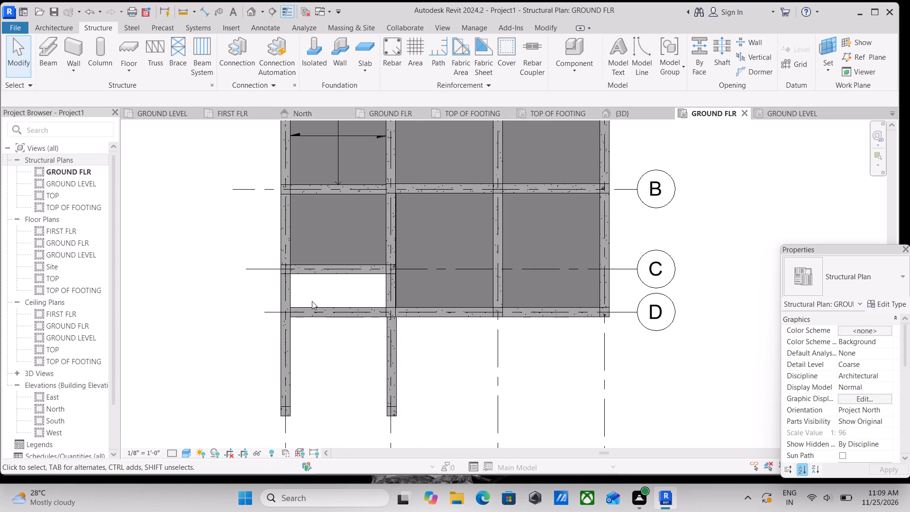
{"action": "scroll", "coordinate": [334, 305], "scroll_direction": "up", "scroll_amount": 1}
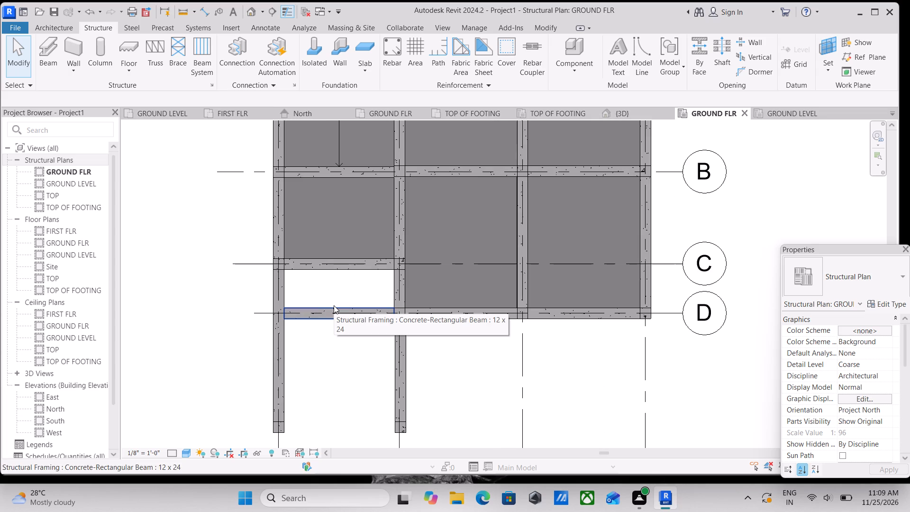
{"action": "scroll", "coordinate": [334, 305], "scroll_direction": "down", "scroll_amount": 2}
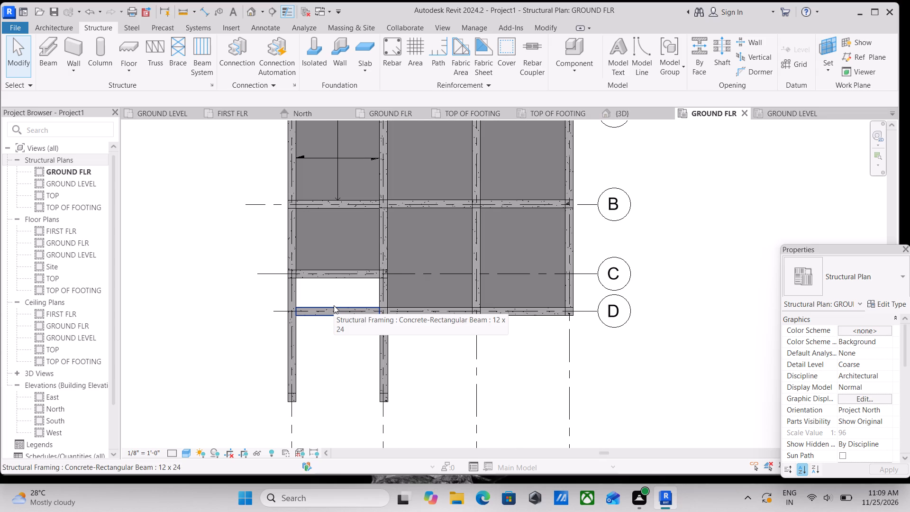
{"action": "scroll", "coordinate": [334, 305], "scroll_direction": "down", "scroll_amount": 2}
{"action": "scroll", "coordinate": [314, 318], "scroll_direction": "up", "scroll_amount": 4}
{"action": "middle_click_drag", "start_coordinate": [303, 305], "coordinate": [382, 324]}
{"action": "scroll", "coordinate": [351, 323], "scroll_direction": "up", "scroll_amount": 3}
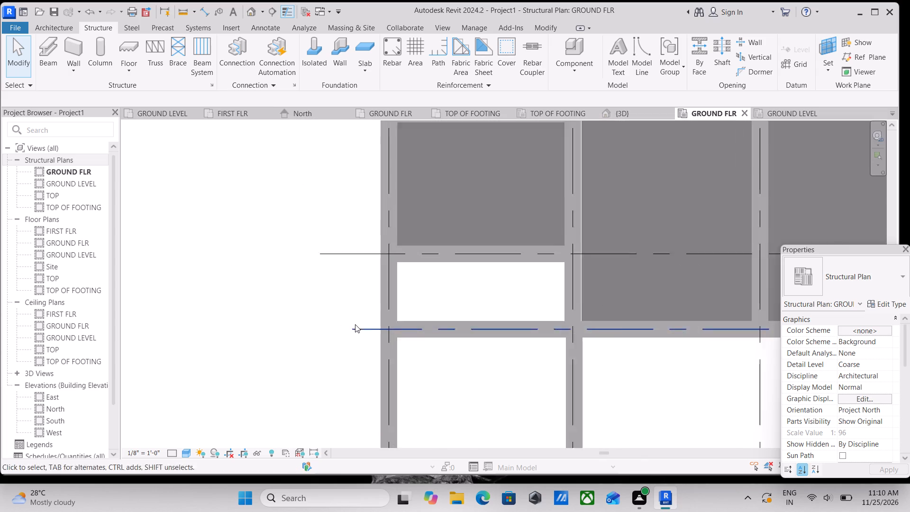
{"action": "scroll", "coordinate": [355, 324], "scroll_direction": "up", "scroll_amount": 5}
{"action": "middle_click_drag", "start_coordinate": [467, 293], "coordinate": [457, 311]}
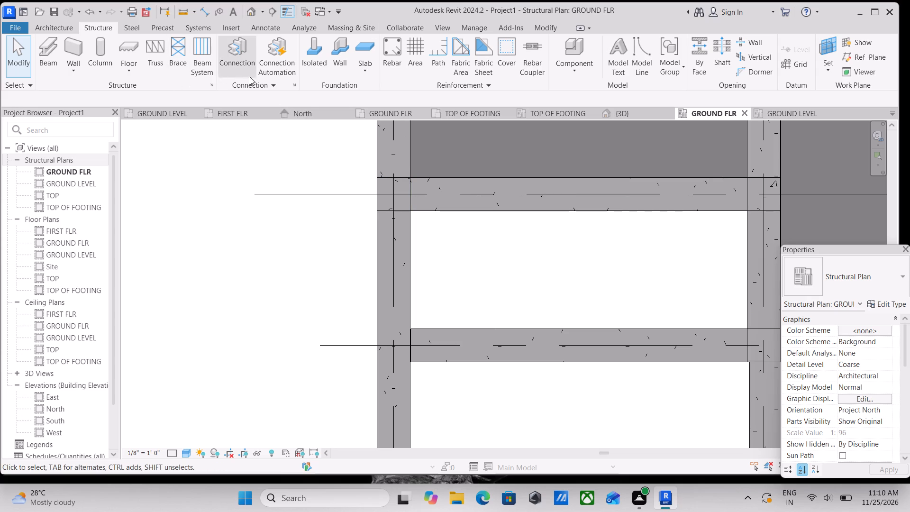
{"action": "left_click", "coordinate": [135, 69]}
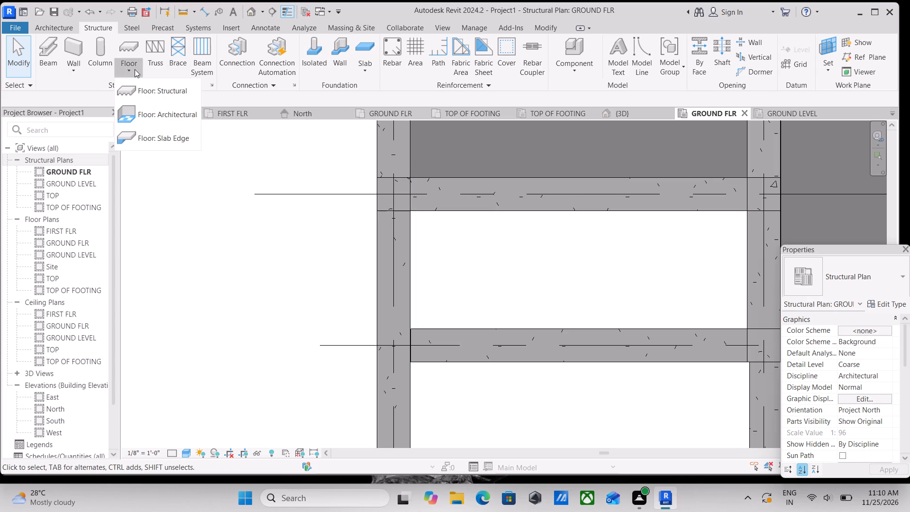
{"action": "left_click", "coordinate": [157, 86]}
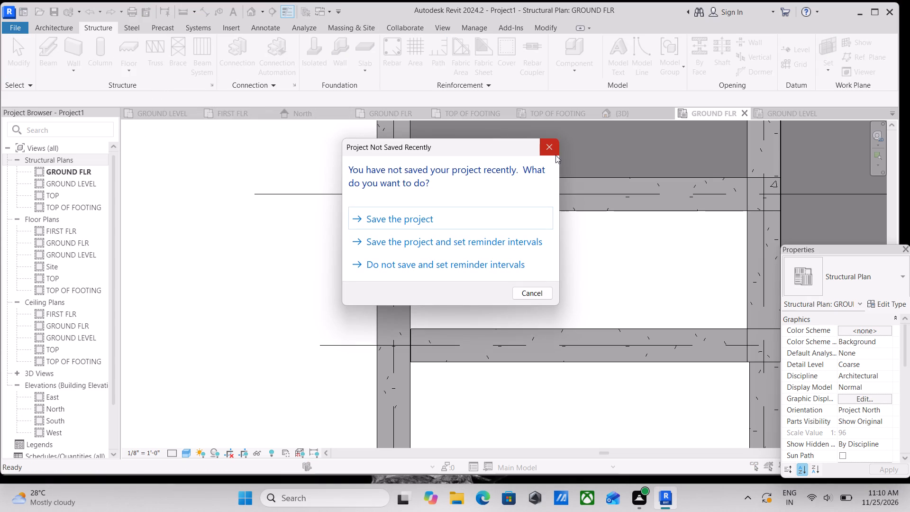
{"action": "left_click", "coordinate": [557, 149]}
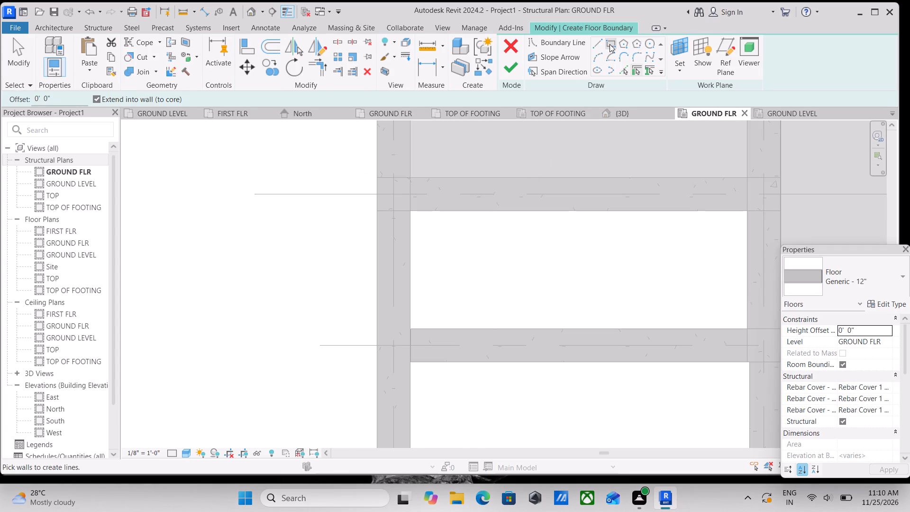
{"action": "left_click", "coordinate": [610, 44]}
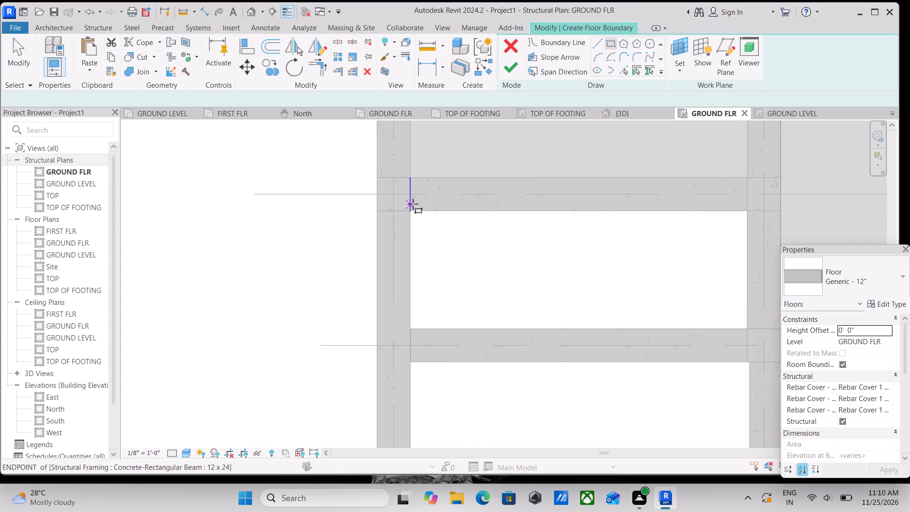
{"action": "left_click", "coordinate": [413, 206]}
{"action": "middle_click_drag", "start_coordinate": [496, 253], "coordinate": [411, 229]}
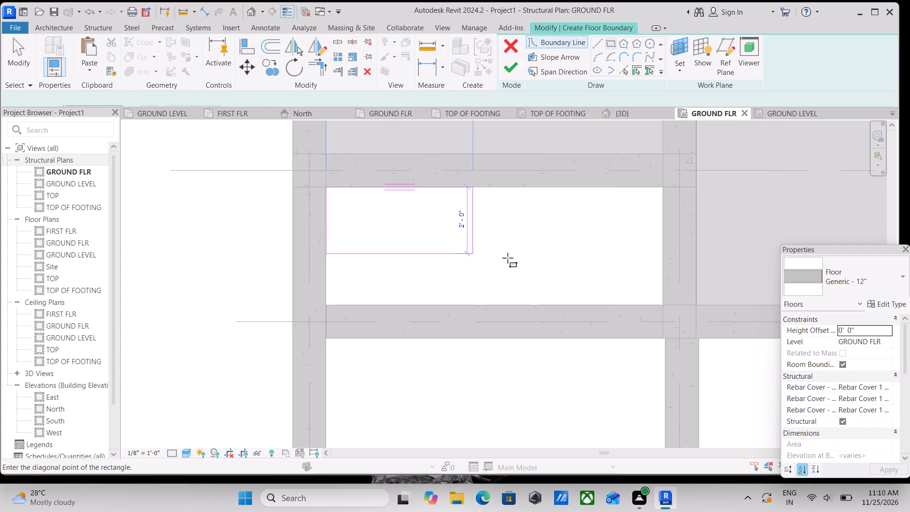
{"action": "left_click", "coordinate": [662, 307]}
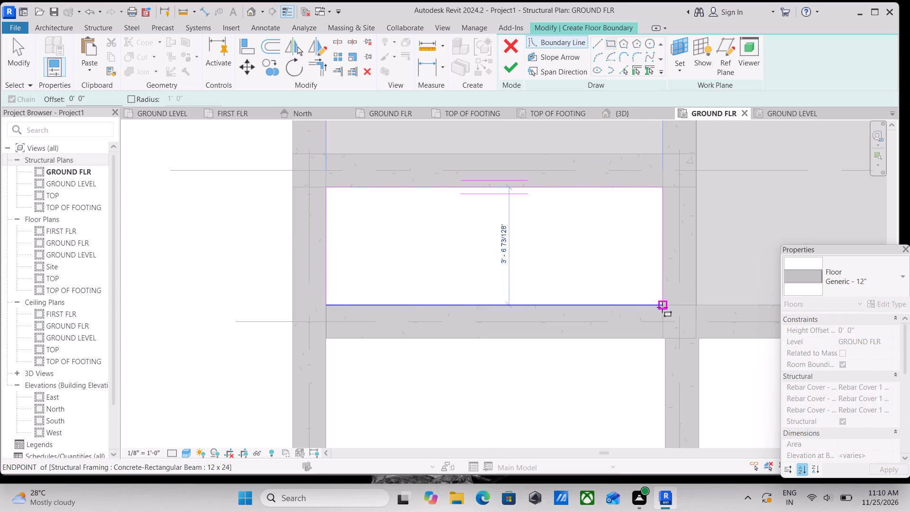
{"action": "scroll", "coordinate": [452, 216], "scroll_direction": "down", "scroll_amount": 2}
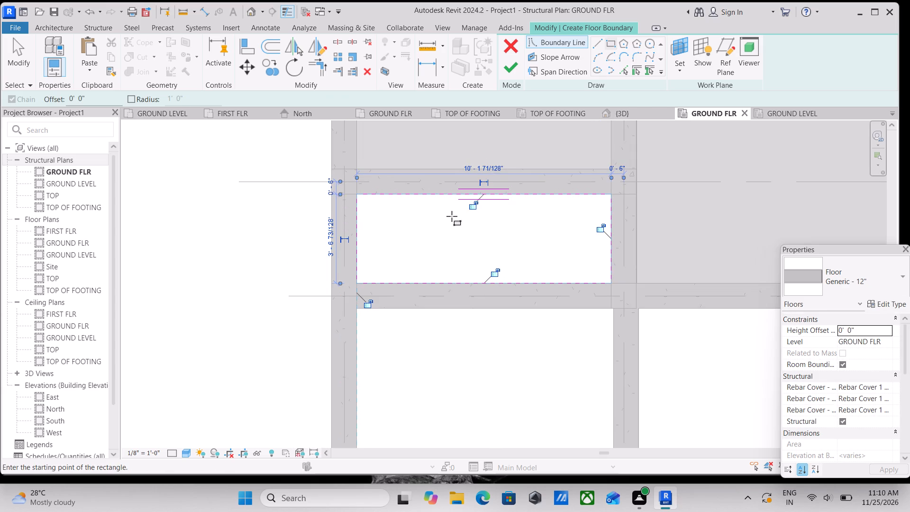
{"action": "scroll", "coordinate": [452, 216], "scroll_direction": "down", "scroll_amount": 3}
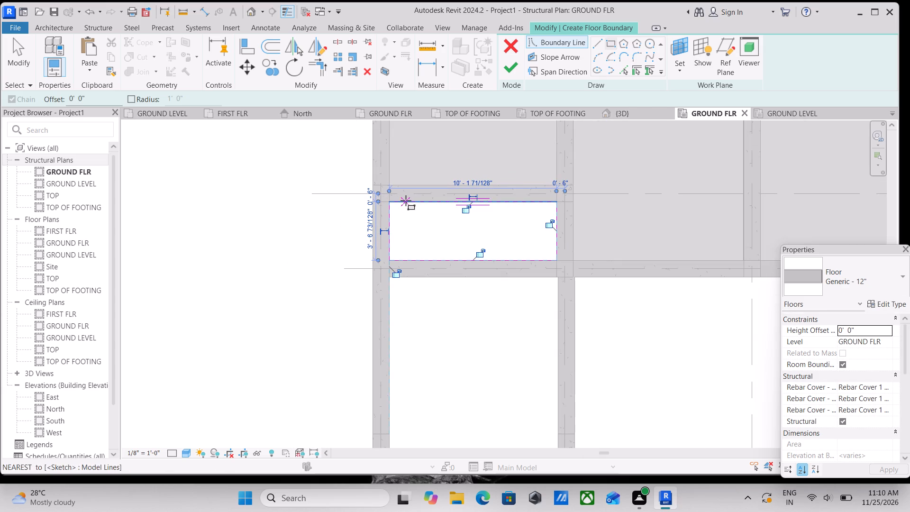
{"action": "scroll", "coordinate": [425, 330], "scroll_direction": "up", "scroll_amount": 2}
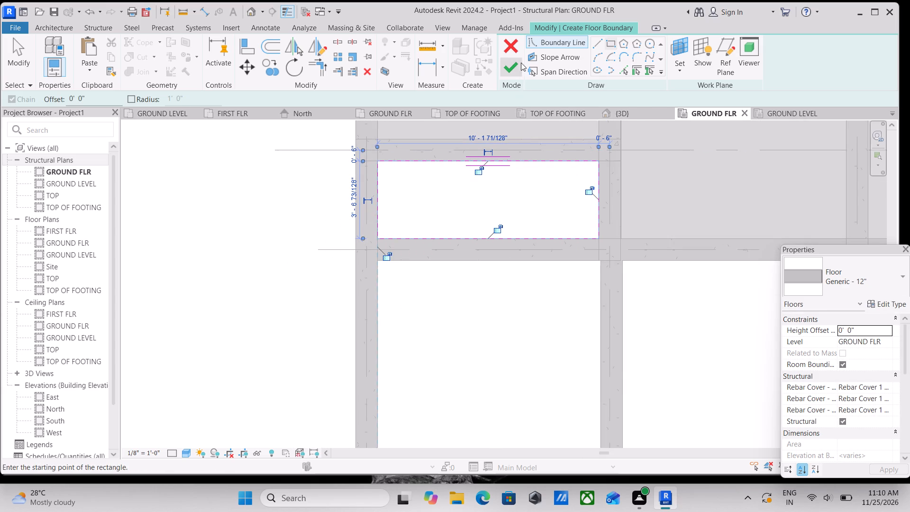
{"action": "left_click", "coordinate": [511, 65]}
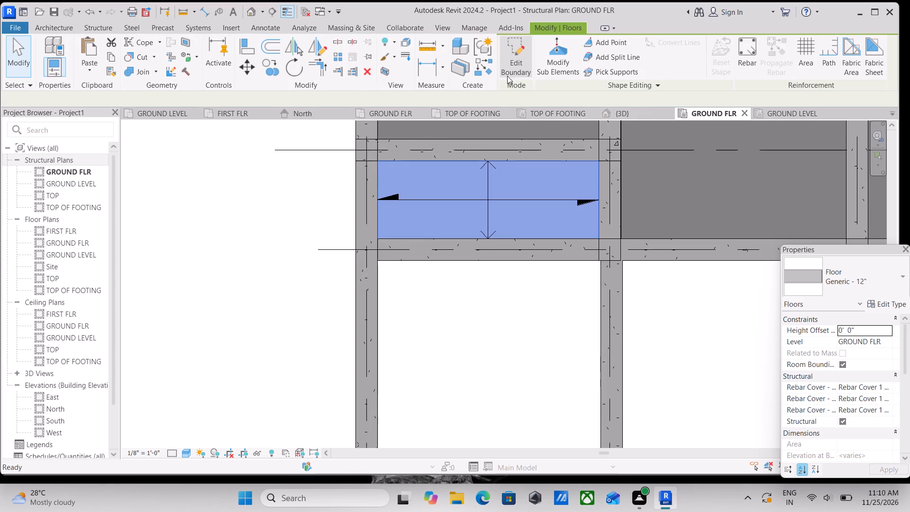
{"action": "scroll", "coordinate": [460, 269], "scroll_direction": "down", "scroll_amount": 1}
{"action": "scroll", "coordinate": [435, 221], "scroll_direction": "down", "scroll_amount": 2}
{"action": "middle_click_drag", "start_coordinate": [444, 234], "coordinate": [464, 321]}
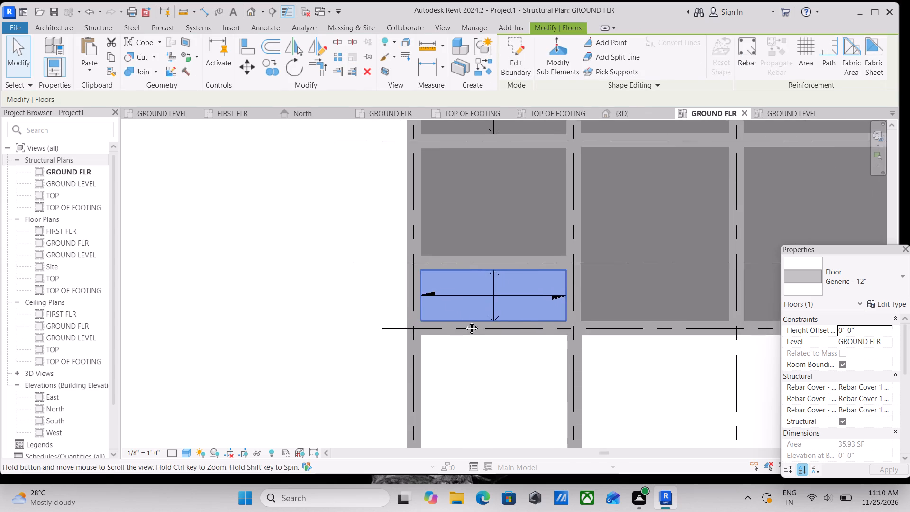
{"action": "middle_click_drag", "start_coordinate": [464, 321], "coordinate": [464, 321]}
{"action": "middle_click_drag", "start_coordinate": [473, 214], "coordinate": [467, 289]}
{"action": "key", "text": "Escape"}
{"action": "middle_click_drag", "start_coordinate": [472, 250], "coordinate": [482, 228]}
{"action": "scroll", "coordinate": [482, 227], "scroll_direction": "down", "scroll_amount": 5}
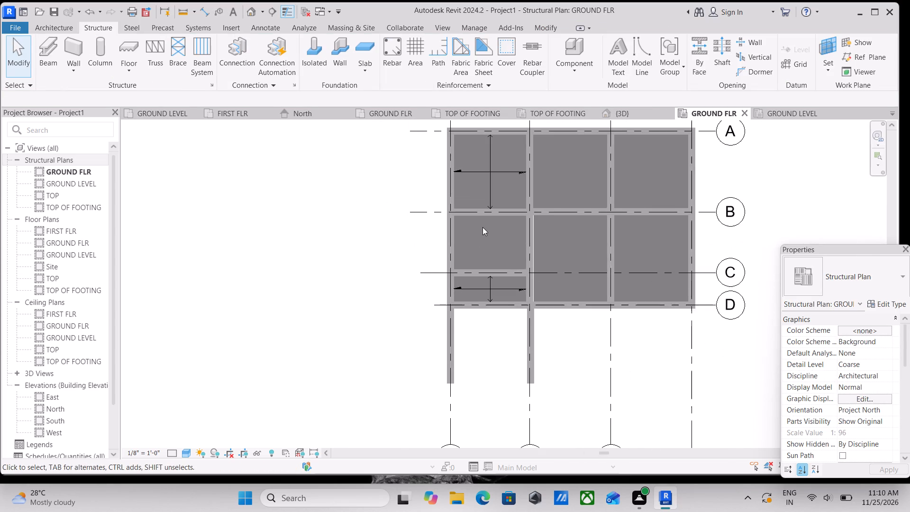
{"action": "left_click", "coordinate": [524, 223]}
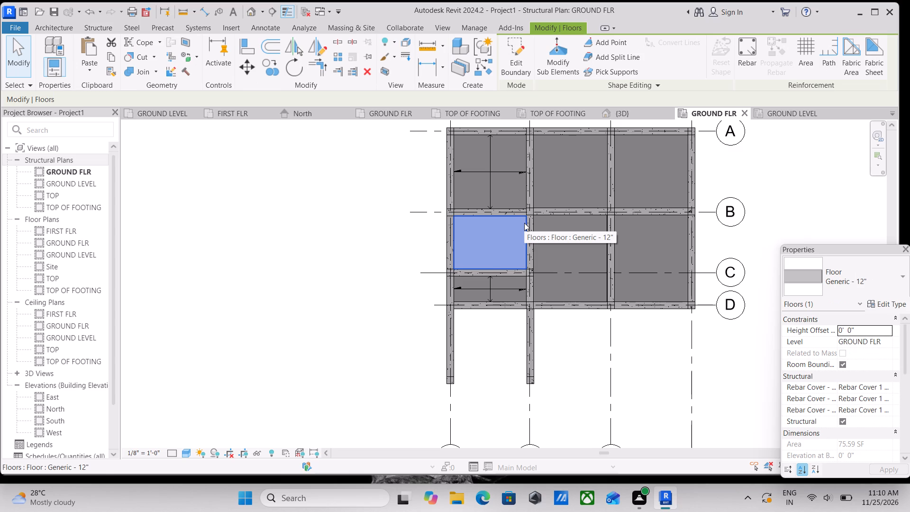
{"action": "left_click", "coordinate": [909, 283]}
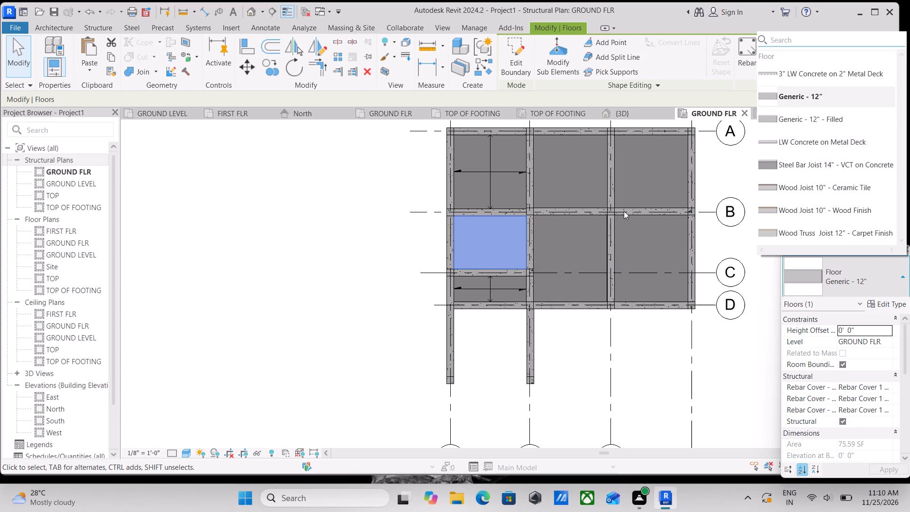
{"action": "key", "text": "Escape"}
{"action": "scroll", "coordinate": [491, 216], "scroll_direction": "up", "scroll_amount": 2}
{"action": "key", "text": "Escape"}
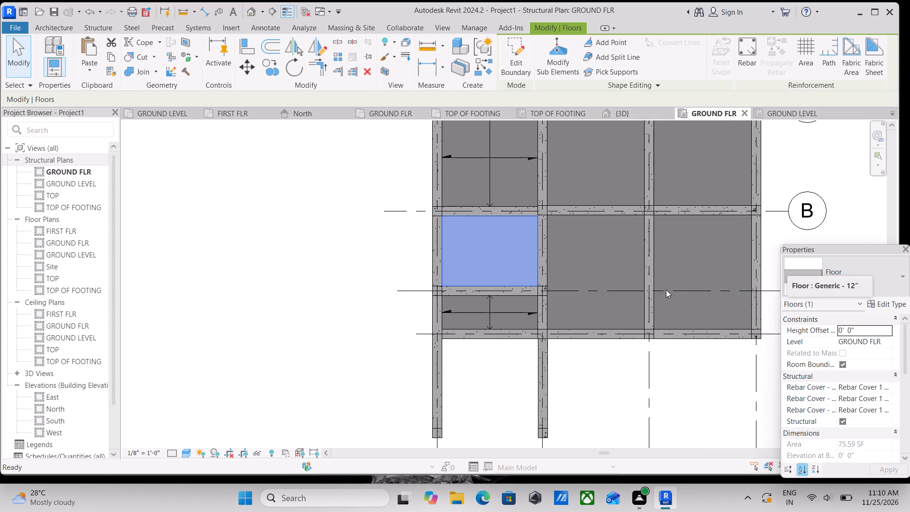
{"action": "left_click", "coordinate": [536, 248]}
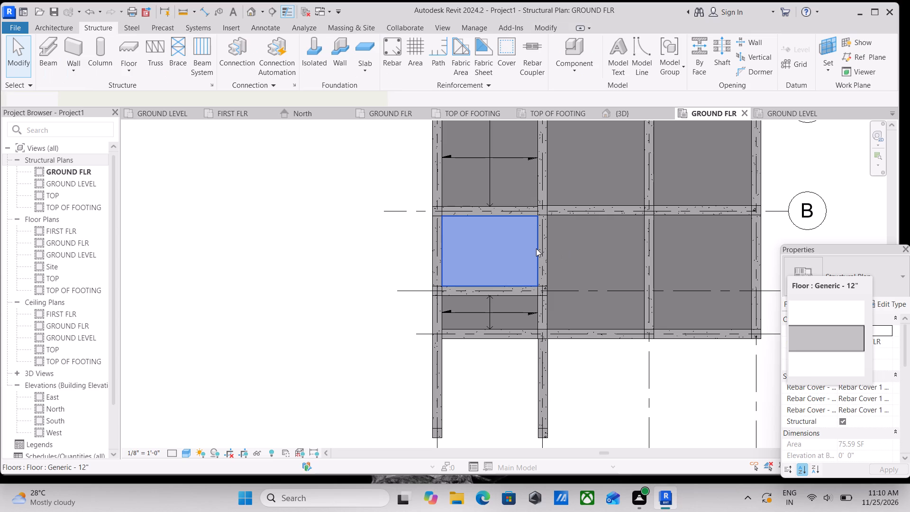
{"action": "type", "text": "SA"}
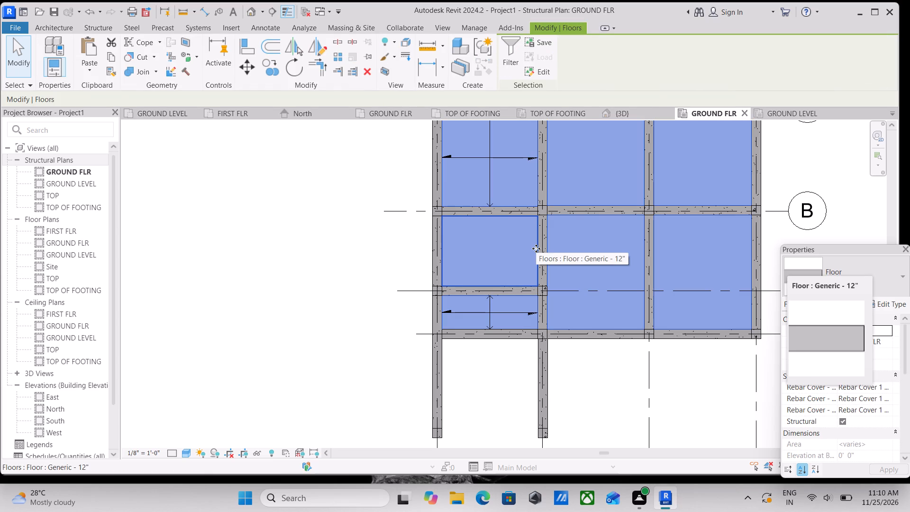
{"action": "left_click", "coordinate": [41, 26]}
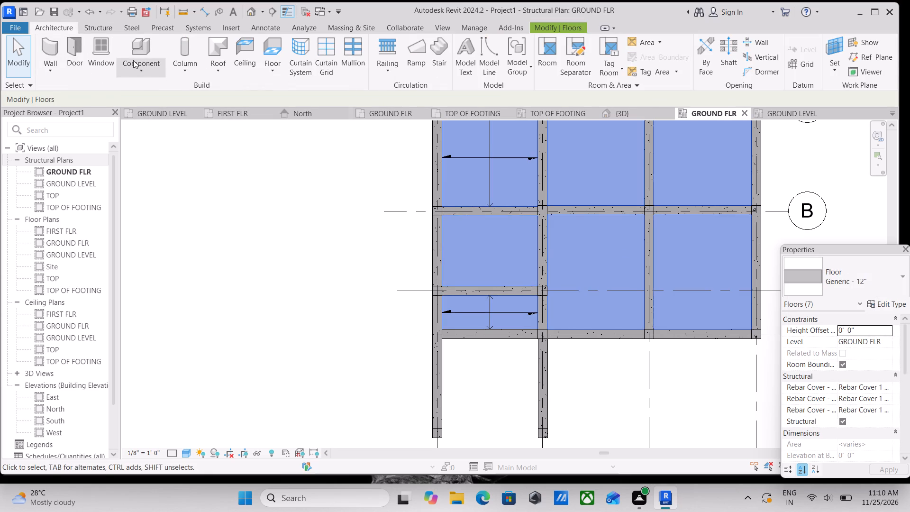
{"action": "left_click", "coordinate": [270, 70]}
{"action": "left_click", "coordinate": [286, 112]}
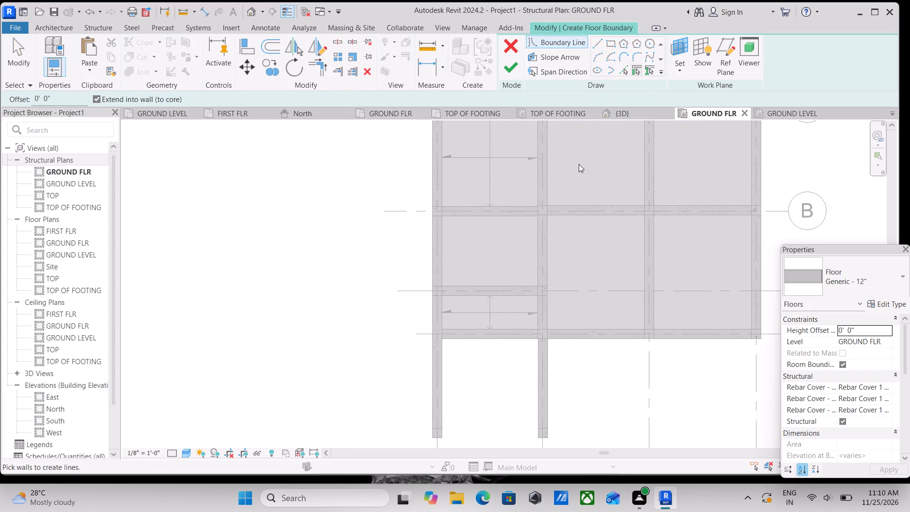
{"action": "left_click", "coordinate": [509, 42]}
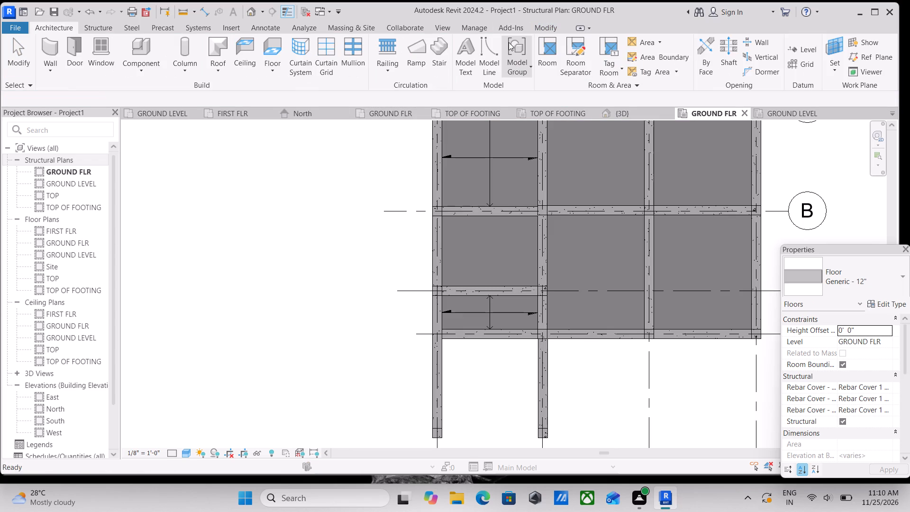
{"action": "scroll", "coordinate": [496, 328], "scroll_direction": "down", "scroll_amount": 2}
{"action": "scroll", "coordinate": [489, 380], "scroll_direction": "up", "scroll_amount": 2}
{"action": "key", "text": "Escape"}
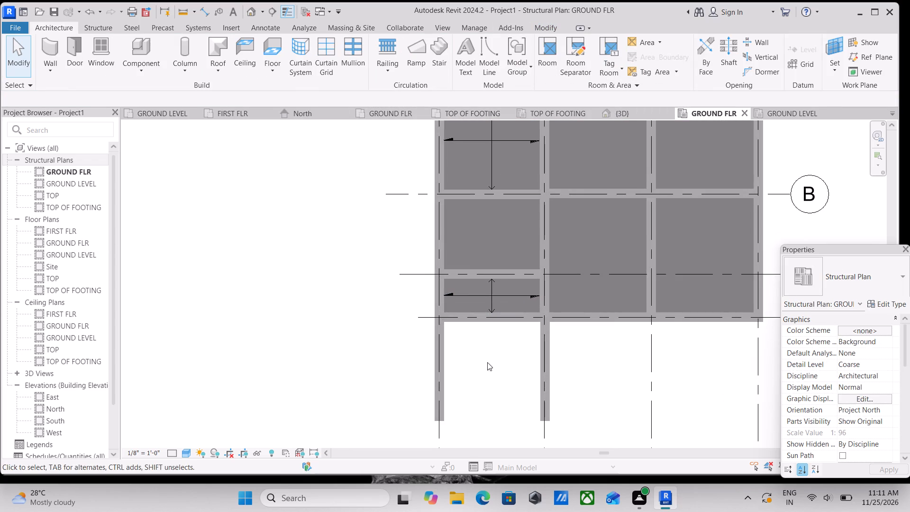
Examine how the slab between grids 1–2 and C–D meets the surrounding beams.
{"action": "scroll", "coordinate": [492, 352], "scroll_direction": "up", "scroll_amount": 3}
{"action": "scroll", "coordinate": [528, 259], "scroll_direction": "up", "scroll_amount": 2}
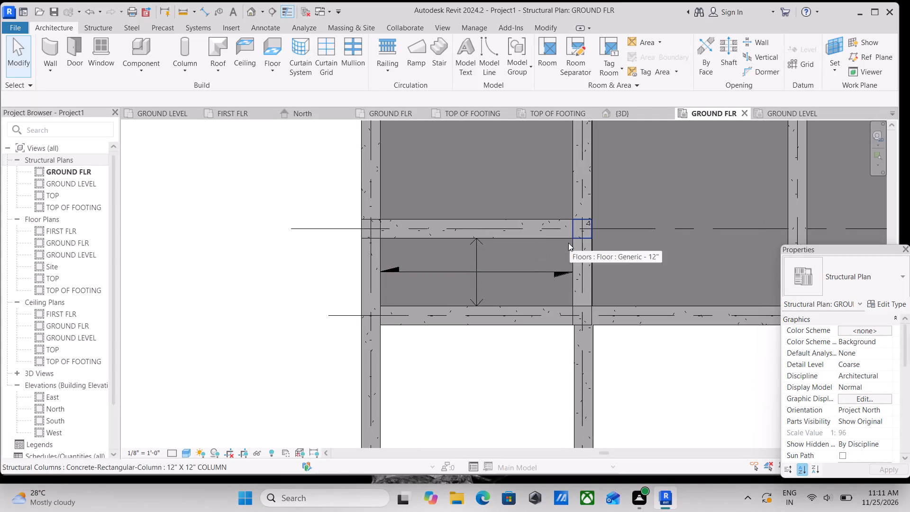
{"action": "left_click", "coordinate": [567, 244]}
{"action": "scroll", "coordinate": [456, 250], "scroll_direction": "up", "scroll_amount": 2}
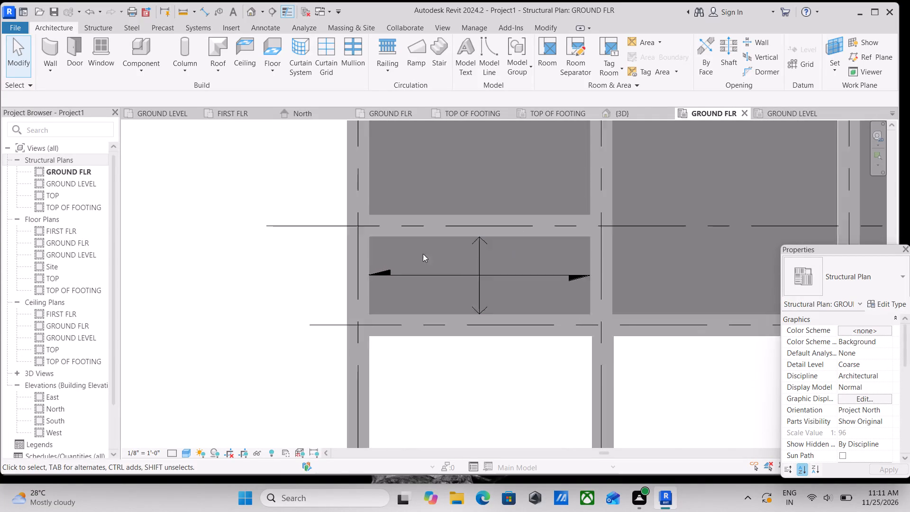
{"action": "scroll", "coordinate": [423, 254], "scroll_direction": "up", "scroll_amount": 1}
{"action": "scroll", "coordinate": [356, 246], "scroll_direction": "up", "scroll_amount": 2}
{"action": "key", "text": "Escape"}
{"action": "left_click", "coordinate": [355, 233]}
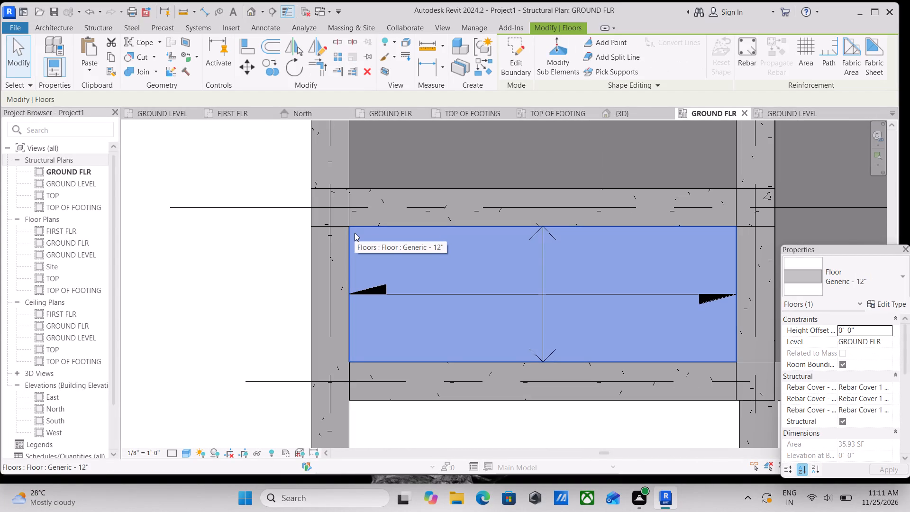
{"action": "key", "text": "Escape"}
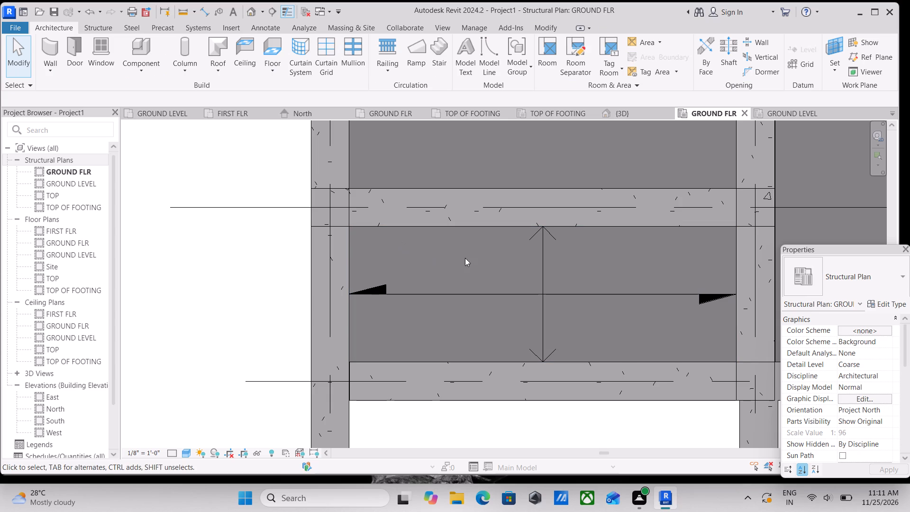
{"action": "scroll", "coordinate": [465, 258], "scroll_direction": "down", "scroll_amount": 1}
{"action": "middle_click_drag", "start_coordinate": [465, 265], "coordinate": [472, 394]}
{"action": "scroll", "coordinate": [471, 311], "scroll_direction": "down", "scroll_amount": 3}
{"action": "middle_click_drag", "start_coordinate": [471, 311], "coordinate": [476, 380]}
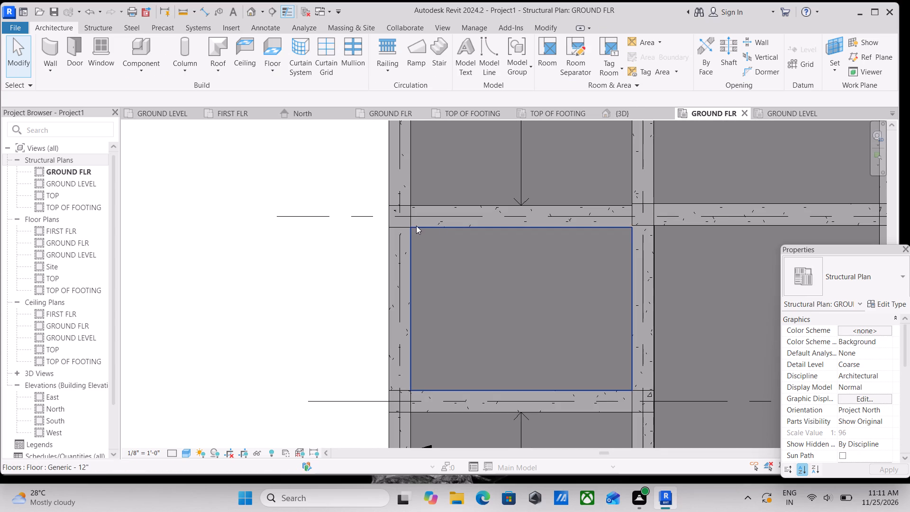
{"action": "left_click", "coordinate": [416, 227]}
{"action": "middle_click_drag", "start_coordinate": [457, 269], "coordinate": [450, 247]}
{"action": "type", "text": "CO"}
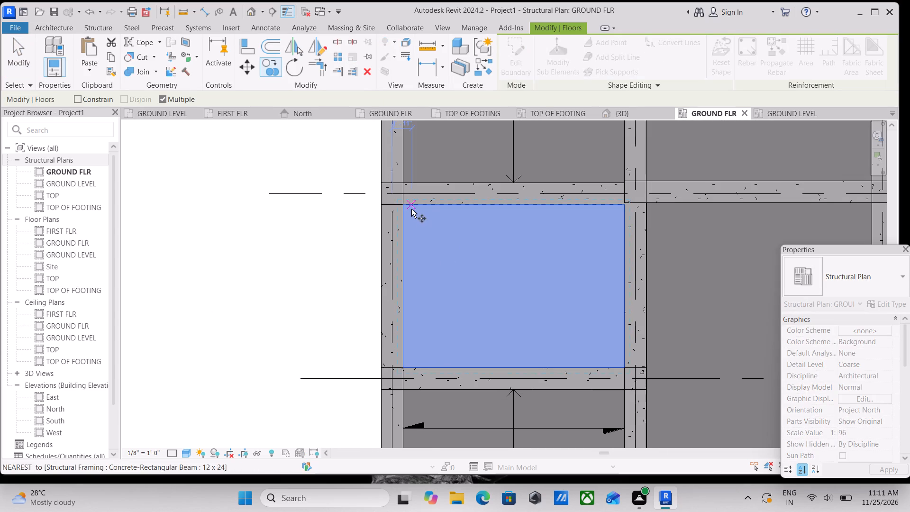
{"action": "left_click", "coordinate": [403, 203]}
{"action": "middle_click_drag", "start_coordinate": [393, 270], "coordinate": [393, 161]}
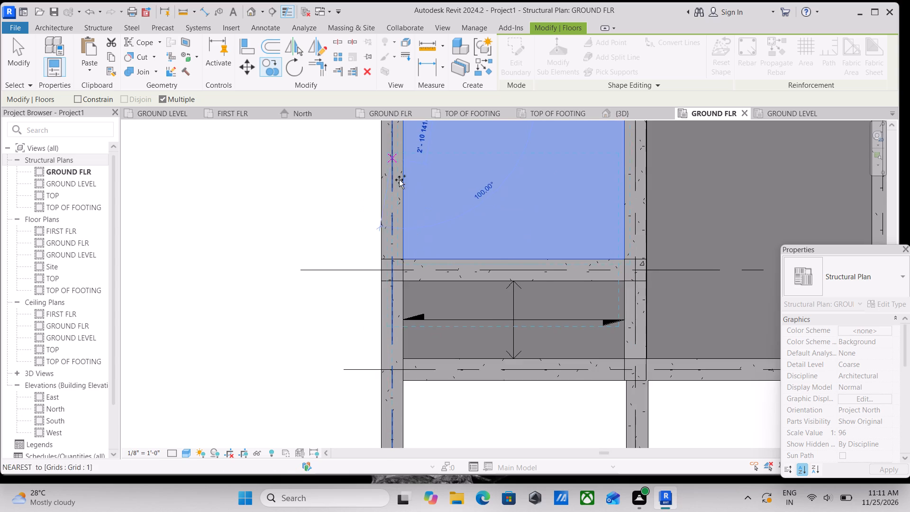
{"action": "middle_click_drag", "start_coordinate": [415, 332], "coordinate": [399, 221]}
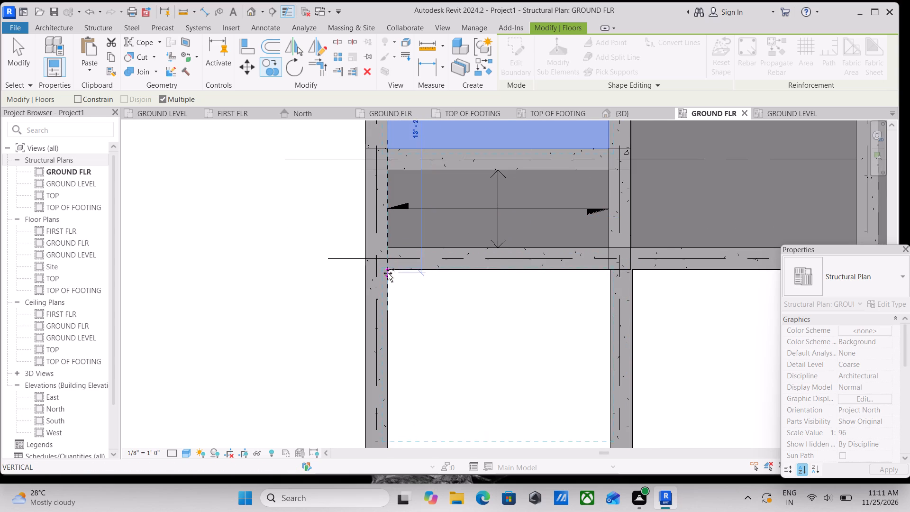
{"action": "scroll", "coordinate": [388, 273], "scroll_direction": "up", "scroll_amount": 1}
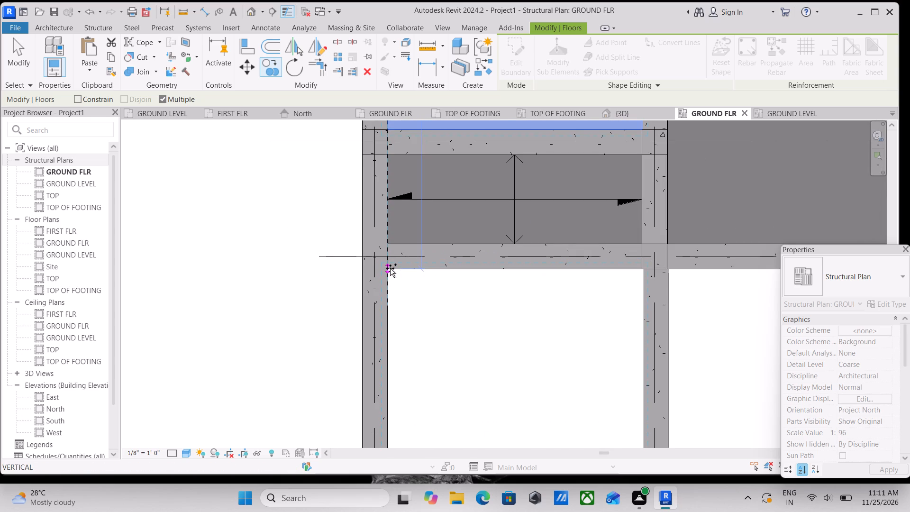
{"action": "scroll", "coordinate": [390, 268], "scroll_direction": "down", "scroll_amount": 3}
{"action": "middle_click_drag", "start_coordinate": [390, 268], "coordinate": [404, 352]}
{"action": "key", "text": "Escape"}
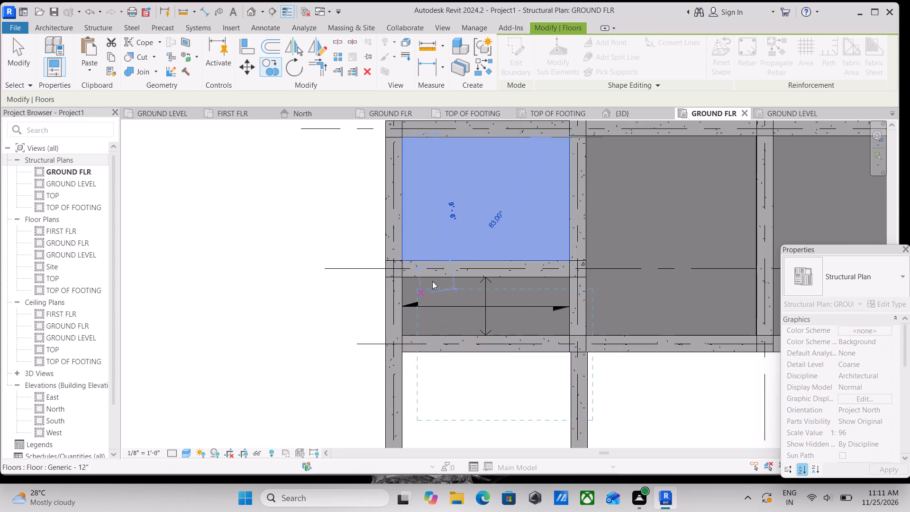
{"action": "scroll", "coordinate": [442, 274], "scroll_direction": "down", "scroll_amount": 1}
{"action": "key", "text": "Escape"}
Copy the slab above the narrow grid 1–2 slab about 13' straight down into the open bay below the lower cross beam.
{"action": "middle_click_drag", "start_coordinate": [440, 274], "coordinate": [412, 362]}
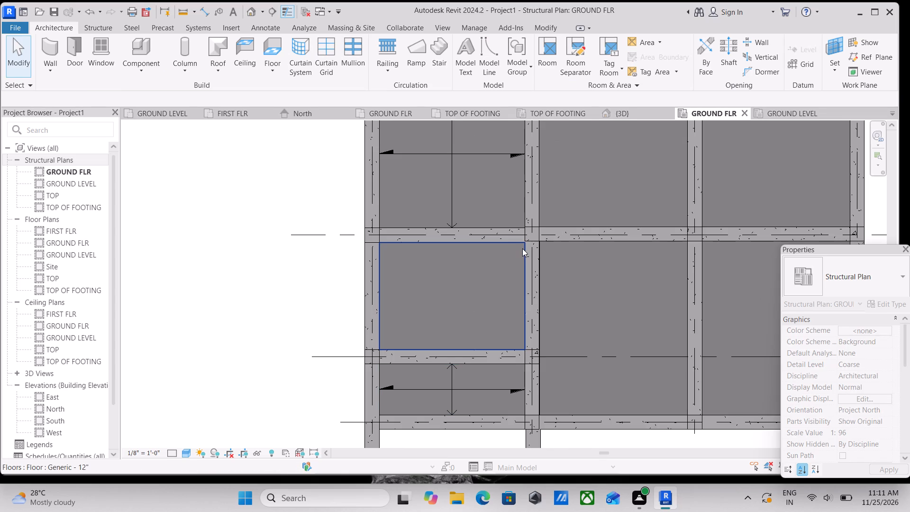
{"action": "left_click", "coordinate": [521, 248]}
{"action": "type", "text": "CO"}
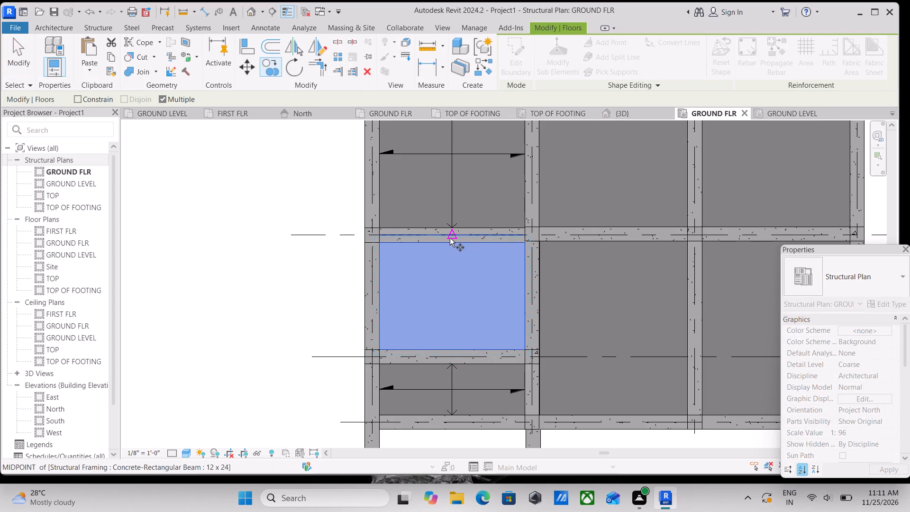
{"action": "left_click", "coordinate": [449, 240]}
{"action": "middle_click_drag", "start_coordinate": [450, 306], "coordinate": [453, 211]}
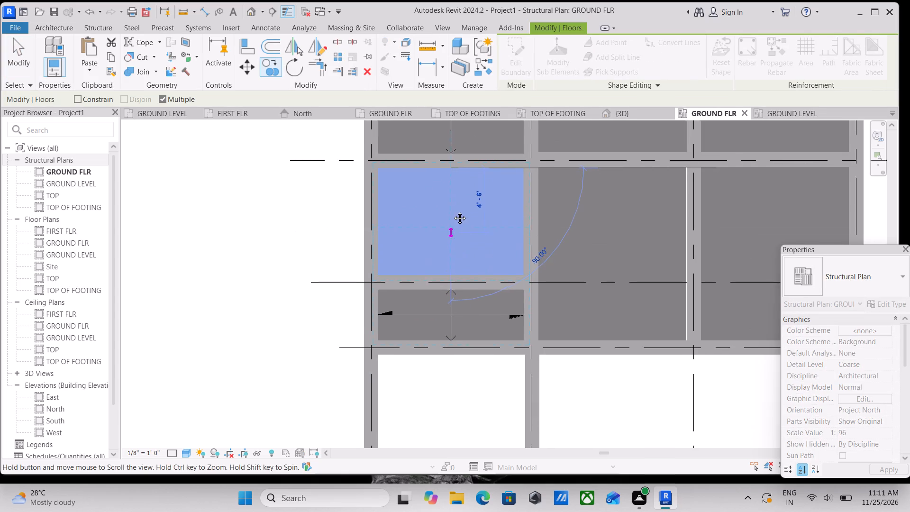
{"action": "middle_click_drag", "start_coordinate": [453, 211], "coordinate": [454, 208]}
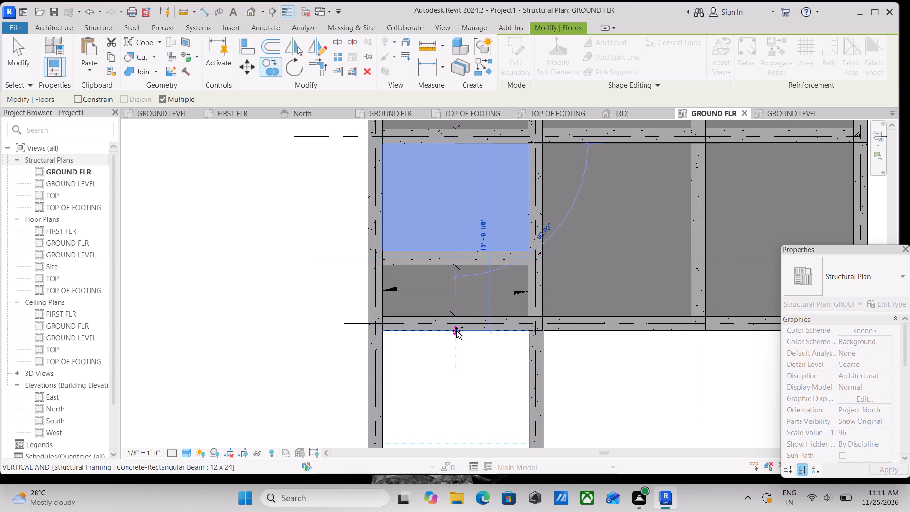
{"action": "scroll", "coordinate": [452, 334], "scroll_direction": "up", "scroll_amount": 4}
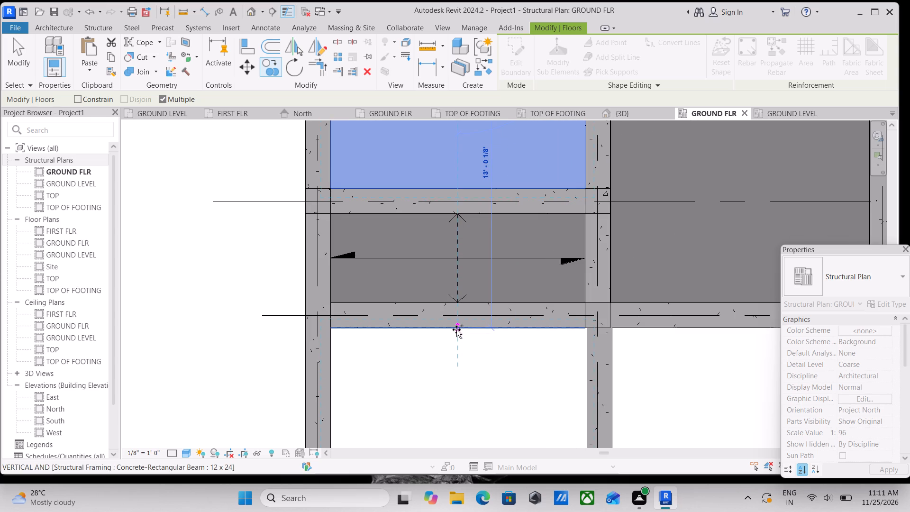
{"action": "left_click", "coordinate": [456, 329]}
{"action": "scroll", "coordinate": [456, 329], "scroll_direction": "down", "scroll_amount": 1}
{"action": "middle_click_drag", "start_coordinate": [456, 329], "coordinate": [437, 210]}
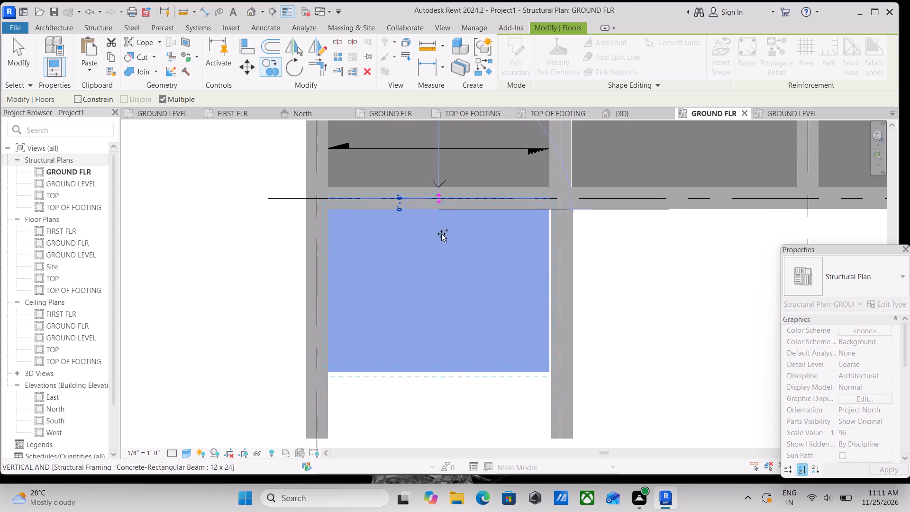
{"action": "middle_click_drag", "start_coordinate": [455, 305], "coordinate": [441, 229]}
{"action": "key", "text": "Escape"}
{"action": "key", "text": "Escape"}
{"action": "key", "text": "Escape"}
{"action": "key", "text": "Escape"}
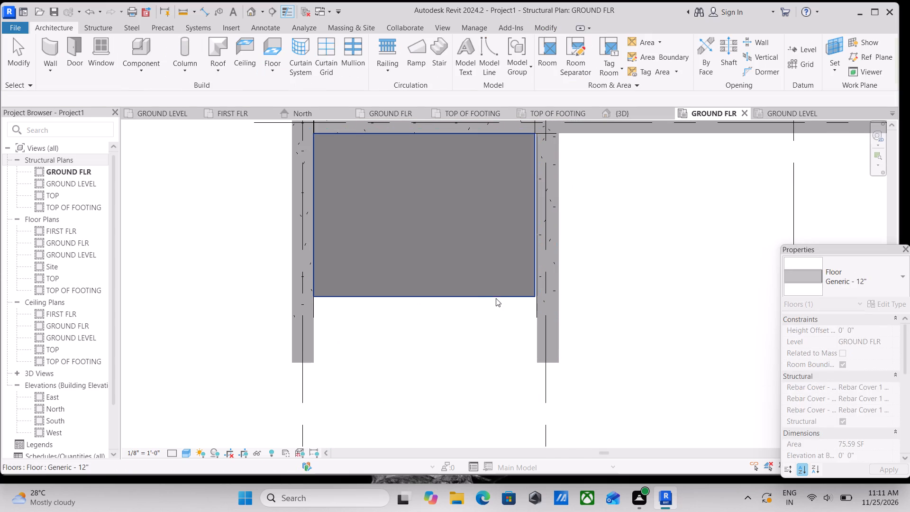
Edit the copied slab's boundary, moving its grid 2 side edge outward to meet the beam face, and check the upper corner.
{"action": "left_click", "coordinate": [488, 295]}
{"action": "middle_click_drag", "start_coordinate": [488, 295], "coordinate": [502, 347]}
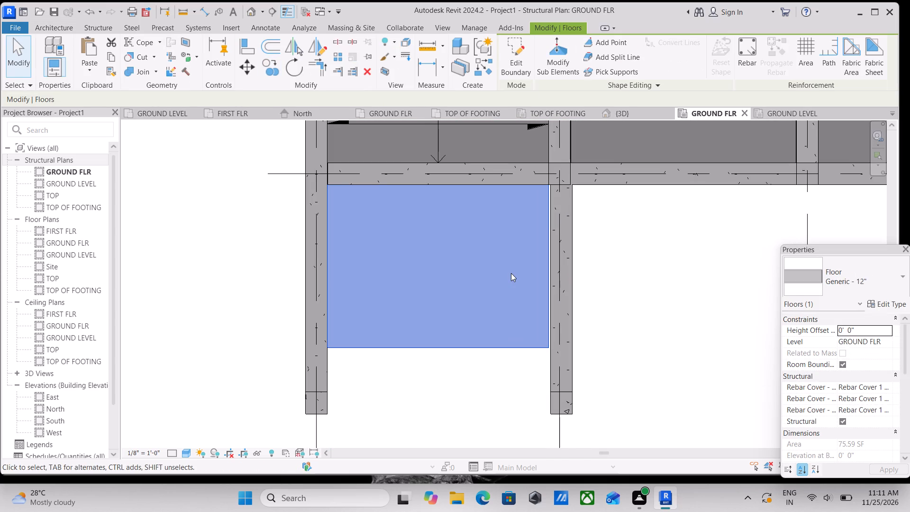
{"action": "left_click", "coordinate": [520, 51]}
{"action": "scroll", "coordinate": [566, 262], "scroll_direction": "up", "scroll_amount": 1}
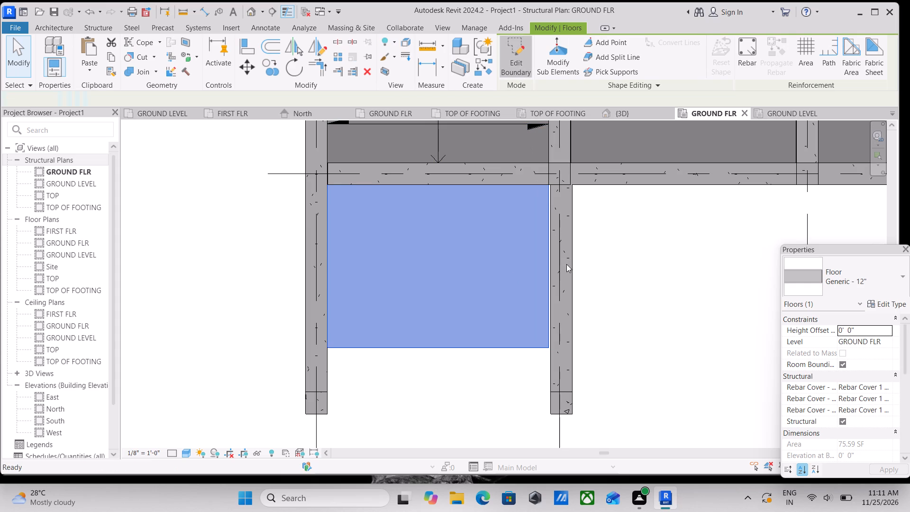
{"action": "scroll", "coordinate": [566, 264], "scroll_direction": "up", "scroll_amount": 4}
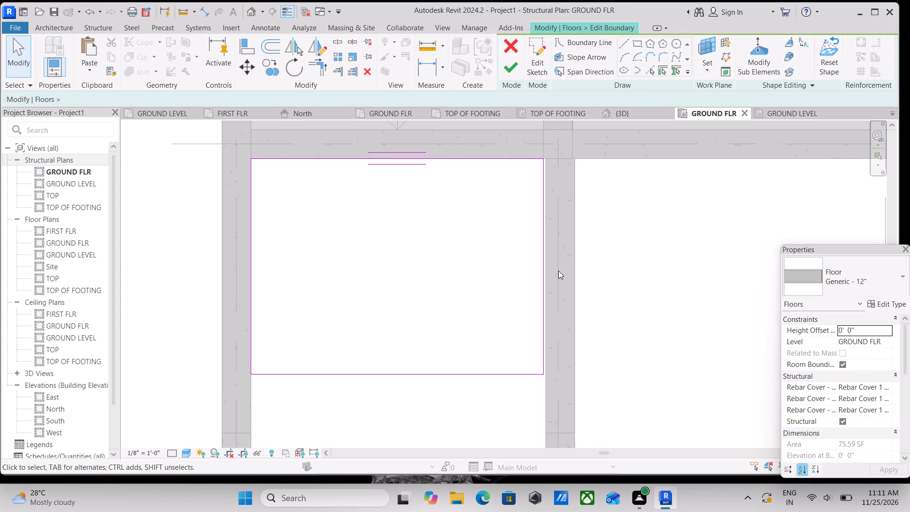
{"action": "scroll", "coordinate": [558, 271], "scroll_direction": "up", "scroll_amount": 5}
{"action": "left_click", "coordinate": [517, 311]}
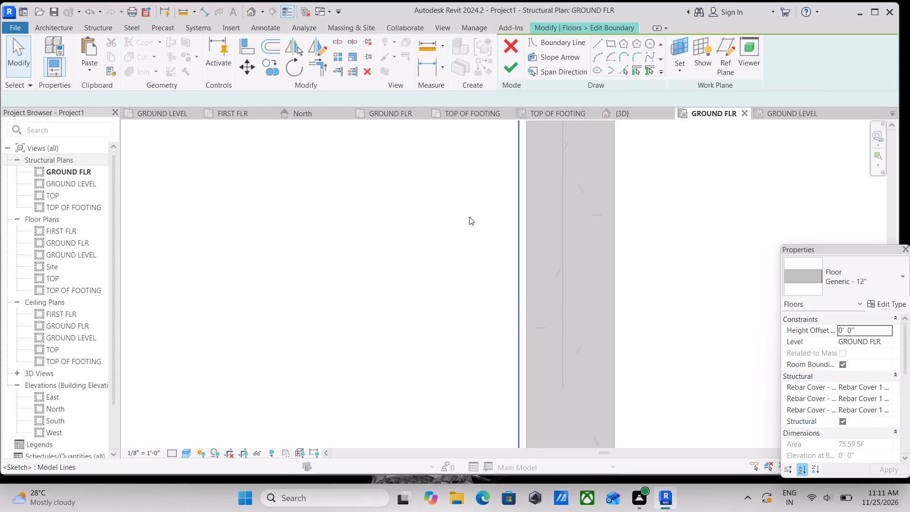
{"action": "scroll", "coordinate": [469, 217], "scroll_direction": "down", "scroll_amount": 2}
{"action": "middle_click_drag", "start_coordinate": [469, 217], "coordinate": [461, 351]}
{"action": "scroll", "coordinate": [469, 271], "scroll_direction": "down", "scroll_amount": 1}
{"action": "middle_click_drag", "start_coordinate": [469, 272], "coordinate": [468, 308]}
{"action": "middle_click_drag", "start_coordinate": [468, 311], "coordinate": [466, 227]}
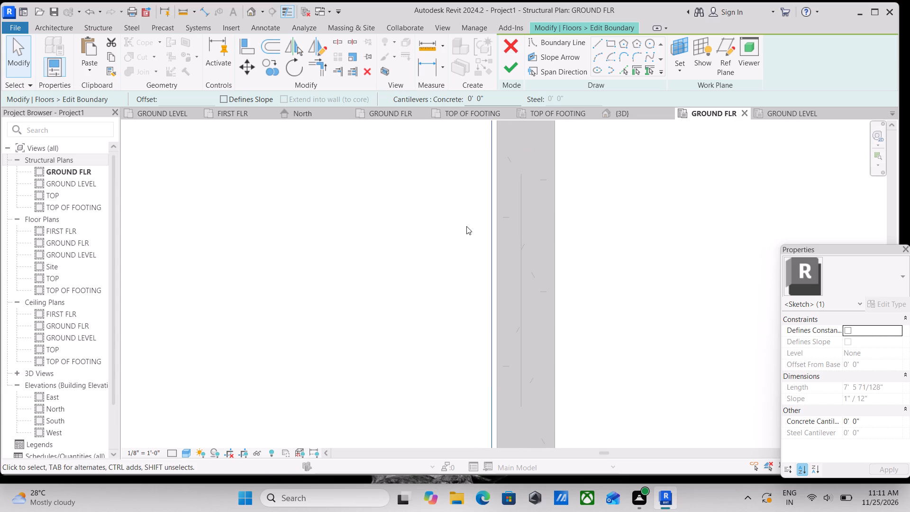
{"action": "key", "text": "Right"}
{"action": "left_click", "coordinate": [466, 226]}
{"action": "key", "text": "Right"}
{"action": "scroll", "coordinate": [499, 262], "scroll_direction": "up", "scroll_amount": 3}
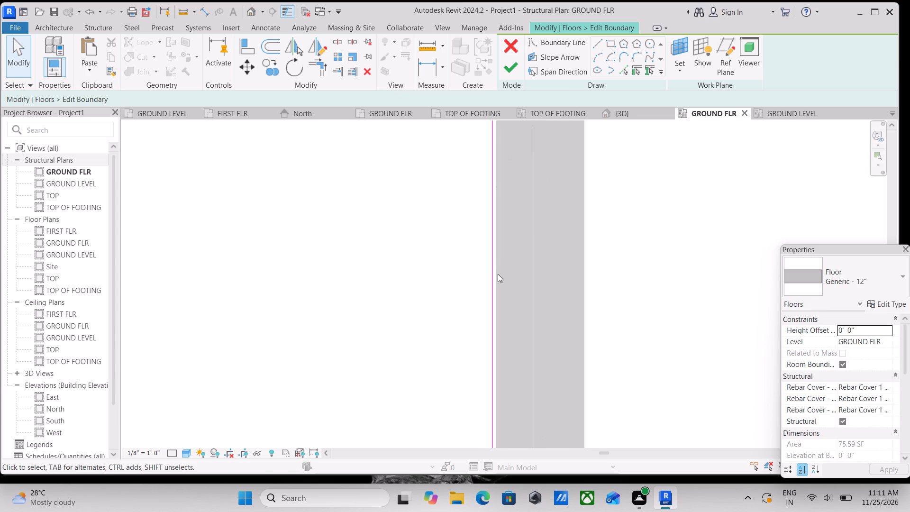
{"action": "scroll", "coordinate": [497, 275], "scroll_direction": "up", "scroll_amount": 4}
{"action": "left_click", "coordinate": [488, 289]}
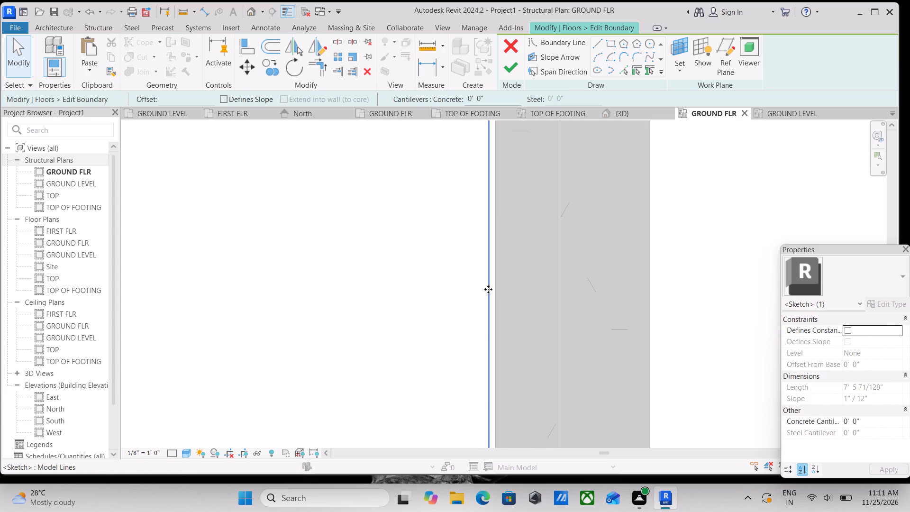
{"action": "key", "text": "Right"}
{"action": "key", "text": "Right"}
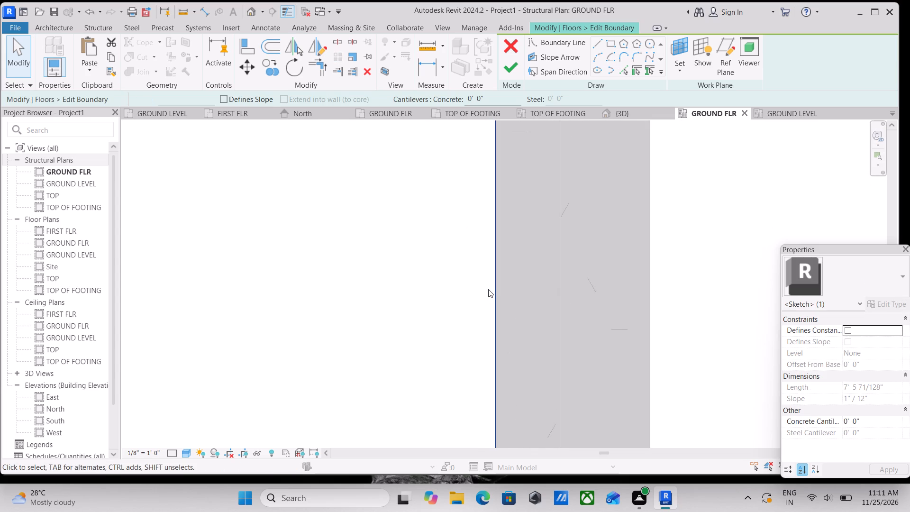
{"action": "scroll", "coordinate": [488, 289], "scroll_direction": "down", "scroll_amount": 12}
{"action": "middle_click_drag", "start_coordinate": [474, 217], "coordinate": [511, 262]}
{"action": "scroll", "coordinate": [507, 229], "scroll_direction": "up", "scroll_amount": 4}
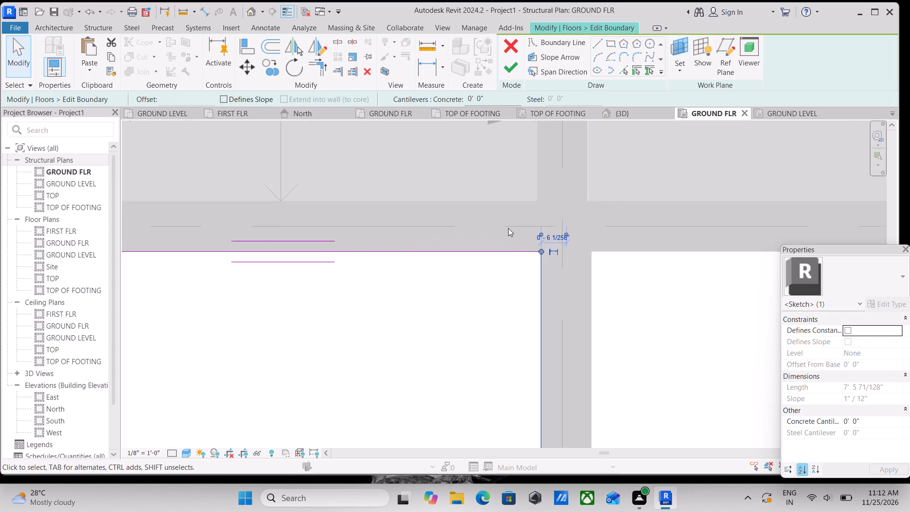
{"action": "scroll", "coordinate": [515, 232], "scroll_direction": "up", "scroll_amount": 11}
{"action": "scroll", "coordinate": [592, 276], "scroll_direction": "up", "scroll_amount": 6}
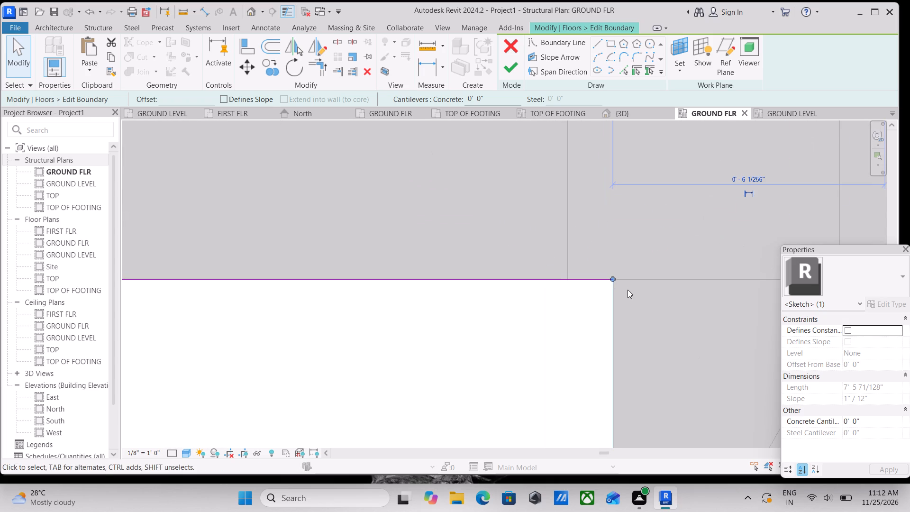
Move the copied slab's lower boundary edge down to the joint lines near the side beams' ends and finish the boundary edit.
{"action": "scroll", "coordinate": [610, 279], "scroll_direction": "down", "scroll_amount": 6}
{"action": "scroll", "coordinate": [410, 286], "scroll_direction": "down", "scroll_amount": 5}
{"action": "middle_click_drag", "start_coordinate": [384, 283], "coordinate": [417, 148]}
{"action": "scroll", "coordinate": [351, 244], "scroll_direction": "down", "scroll_amount": 3}
{"action": "middle_click_drag", "start_coordinate": [357, 238], "coordinate": [419, 145]}
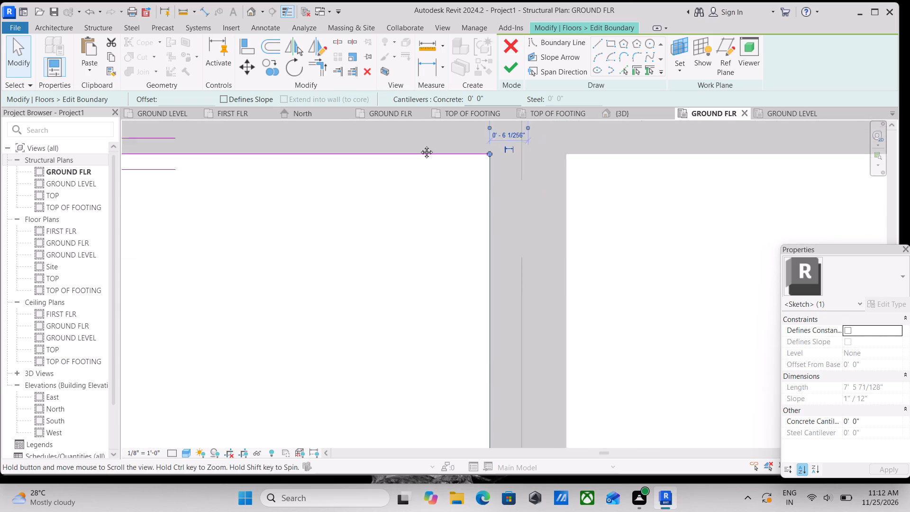
{"action": "middle_click_drag", "start_coordinate": [419, 145], "coordinate": [438, 129]}
{"action": "middle_click_drag", "start_coordinate": [389, 239], "coordinate": [447, 141]}
{"action": "scroll", "coordinate": [447, 140], "scroll_direction": "down", "scroll_amount": 3}
{"action": "middle_click_drag", "start_coordinate": [374, 256], "coordinate": [437, 142]}
{"action": "scroll", "coordinate": [328, 322], "scroll_direction": "down", "scroll_amount": 3}
{"action": "middle_click_drag", "start_coordinate": [330, 311], "coordinate": [480, 178]}
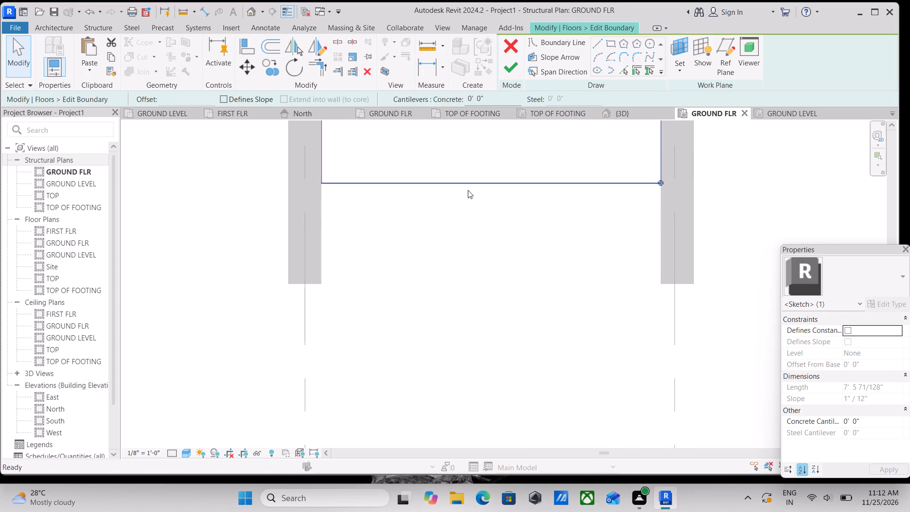
{"action": "left_click", "coordinate": [544, 181]}
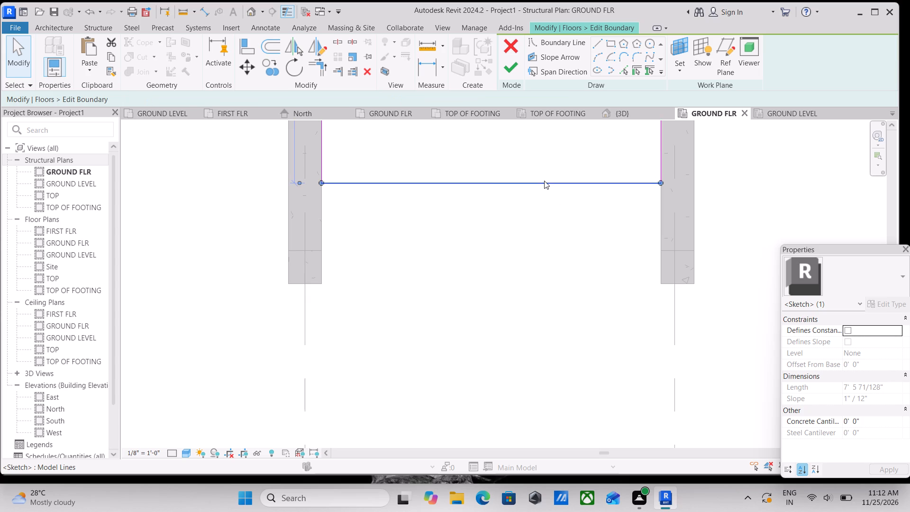
{"action": "middle_click_drag", "start_coordinate": [440, 192], "coordinate": [373, 190]}
{"action": "key", "text": "Down"}
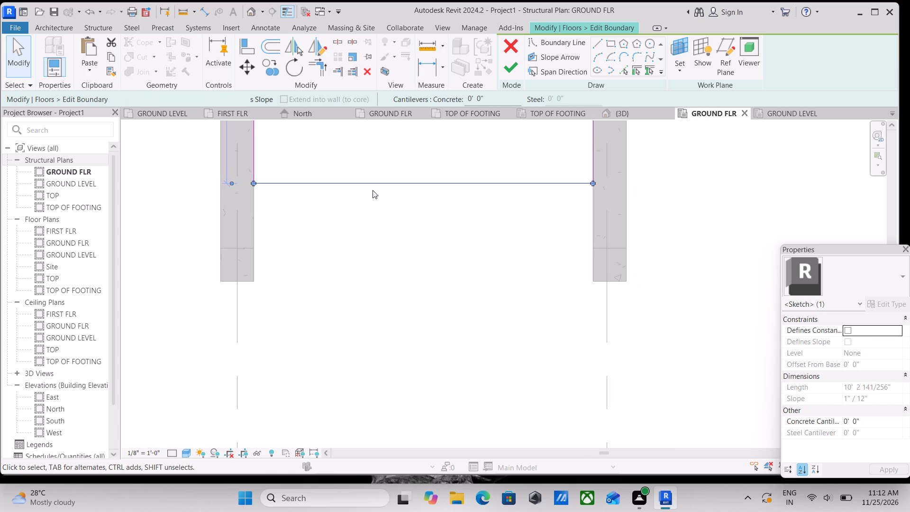
{"action": "key", "text": "Down"}
{"action": "key", "text": "Down"}
{"action": "key", "text": "Down"}
{"action": "key", "text": "Down"}
{"action": "key", "text": "Down"}
{"action": "key", "text": "Down"}
{"action": "key", "text": "Down"}
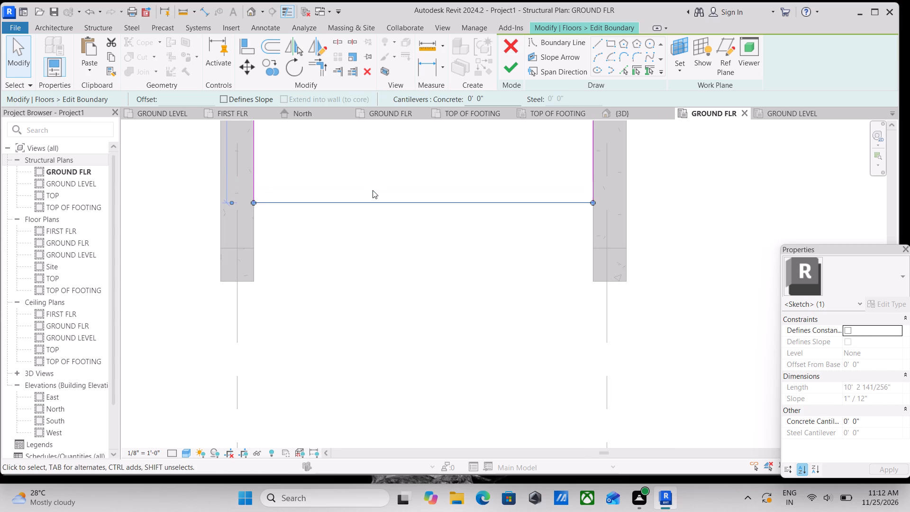
{"action": "key", "text": "Down"}
{"action": "key", "text": "Down"}
{"action": "key", "text": "Down"}
{"action": "key", "text": "Down"}
{"action": "key", "text": "Down"}
{"action": "key", "text": "Down"}
{"action": "key", "text": "Down"}
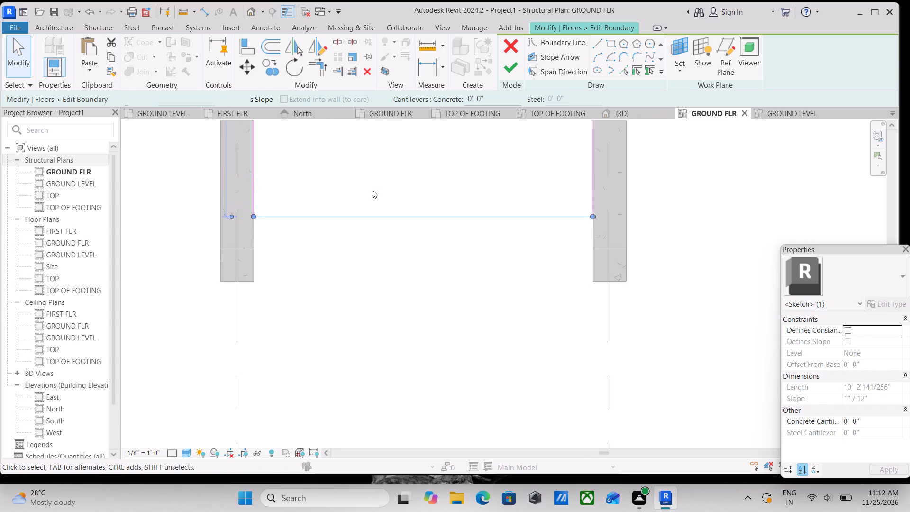
{"action": "key", "text": "Down"}
{"action": "key", "text": "Down"}
{"action": "key", "text": "Down"}
{"action": "key", "text": "Down"}
{"action": "key", "text": "Down"}
{"action": "key", "text": "Down"}
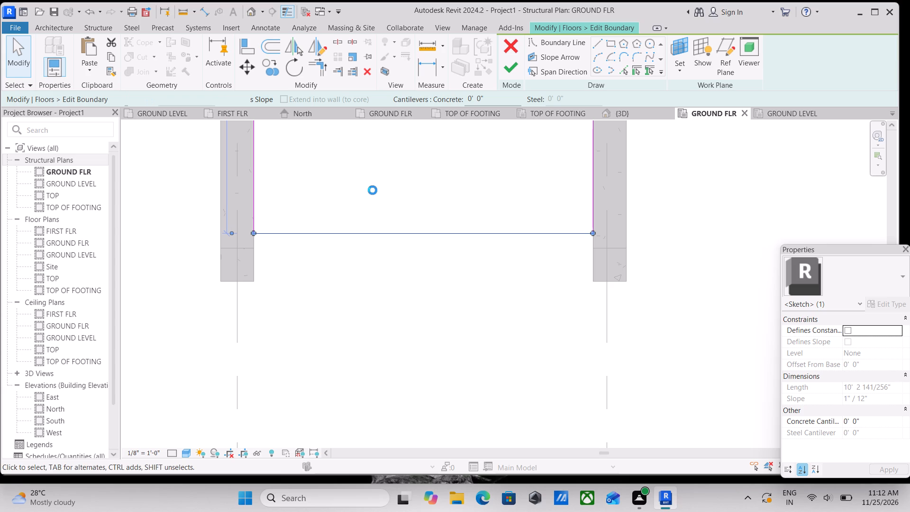
{"action": "key", "text": "Down"}
{"action": "key", "text": "Down"}
{"action": "key", "text": "Down"}
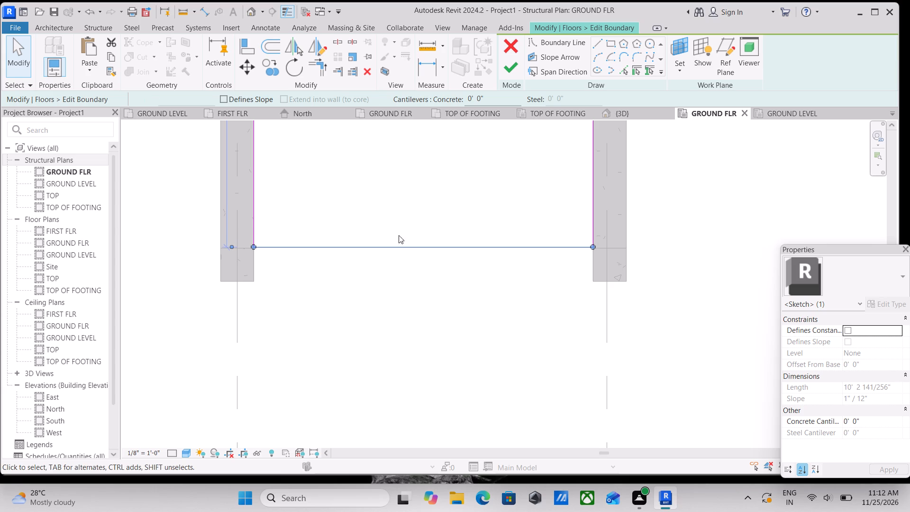
{"action": "middle_click_drag", "start_coordinate": [454, 258], "coordinate": [462, 274]}
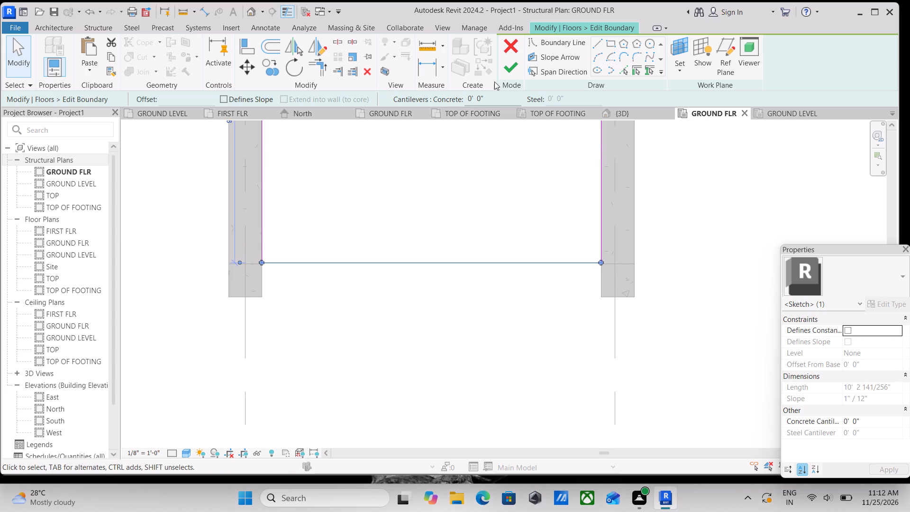
{"action": "left_click", "coordinate": [506, 63]}
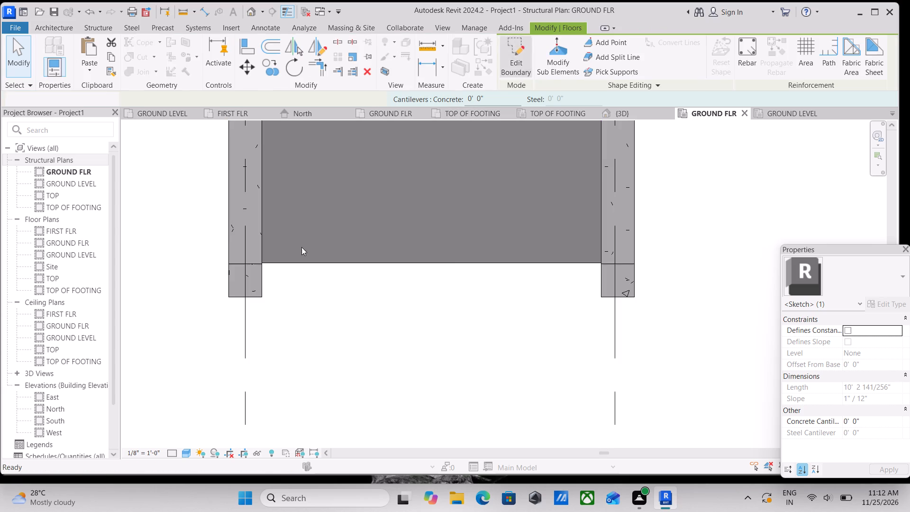
{"action": "scroll", "coordinate": [301, 247], "scroll_direction": "down", "scroll_amount": 2}
{"action": "middle_click_drag", "start_coordinate": [301, 247], "coordinate": [326, 325]}
{"action": "scroll", "coordinate": [352, 242], "scroll_direction": "down", "scroll_amount": 2}
{"action": "middle_click_drag", "start_coordinate": [352, 242], "coordinate": [372, 333]}
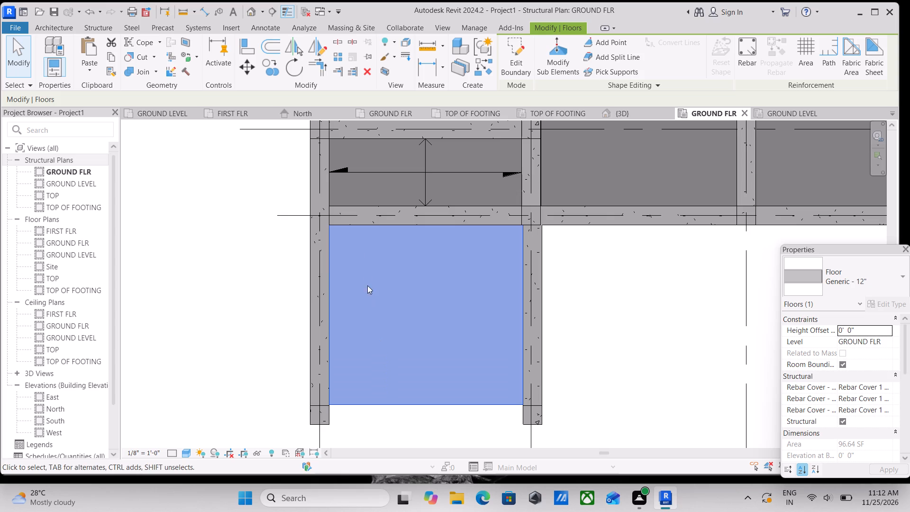
{"action": "key", "text": "Escape"}
Extend the grid 1 end of the cross beam above the copied slab to close the gap with the side beam's face.
{"action": "scroll", "coordinate": [330, 194], "scroll_direction": "up", "scroll_amount": 7}
{"action": "left_click", "coordinate": [326, 251]}
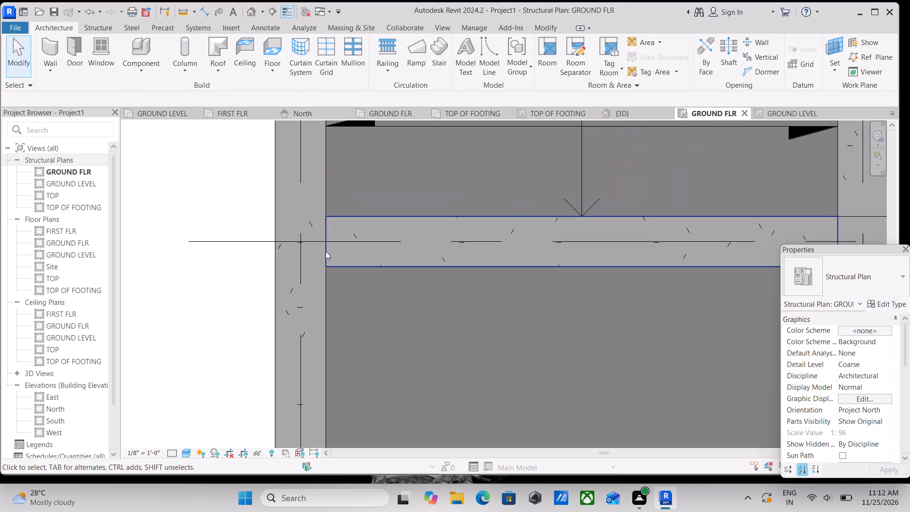
{"action": "scroll", "coordinate": [326, 243], "scroll_direction": "up", "scroll_amount": 16}
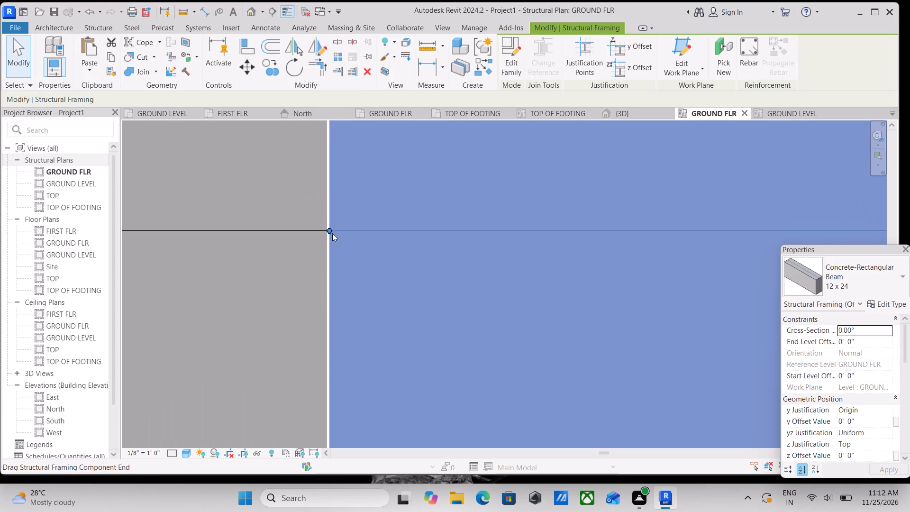
{"action": "left_click_drag", "start_coordinate": [329, 229], "coordinate": [325, 229]}
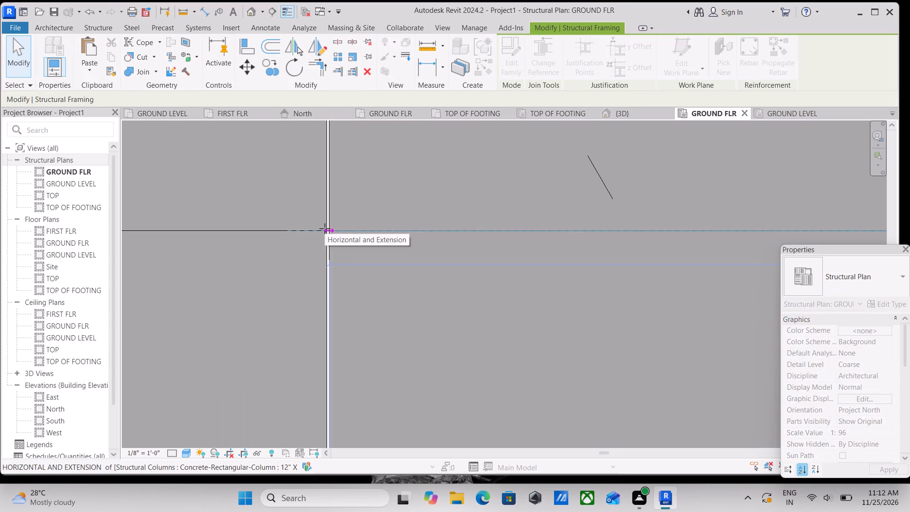
{"action": "scroll", "coordinate": [325, 229], "scroll_direction": "down", "scroll_amount": 3}
{"action": "scroll", "coordinate": [327, 230], "scroll_direction": "up", "scroll_amount": 3}
{"action": "key", "text": "Escape"}
{"action": "scroll", "coordinate": [334, 231], "scroll_direction": "up", "scroll_amount": 4}
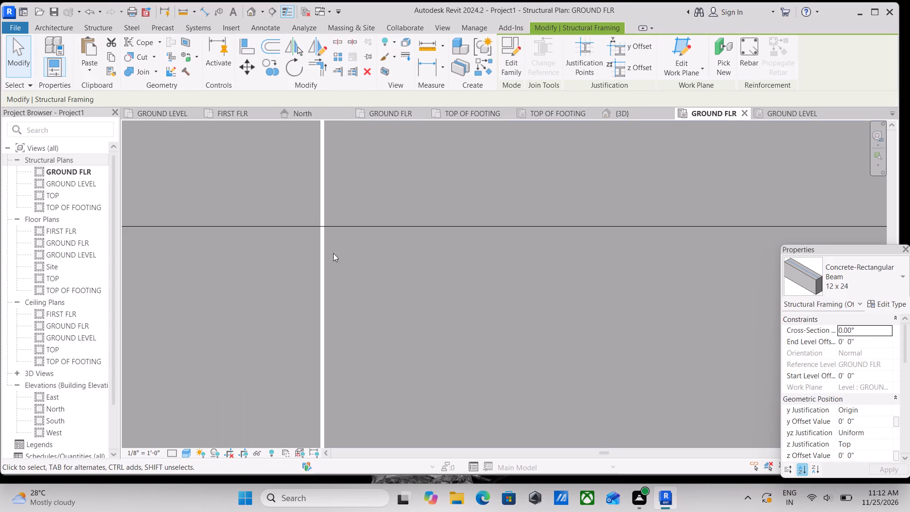
{"action": "left_click", "coordinate": [323, 285]}
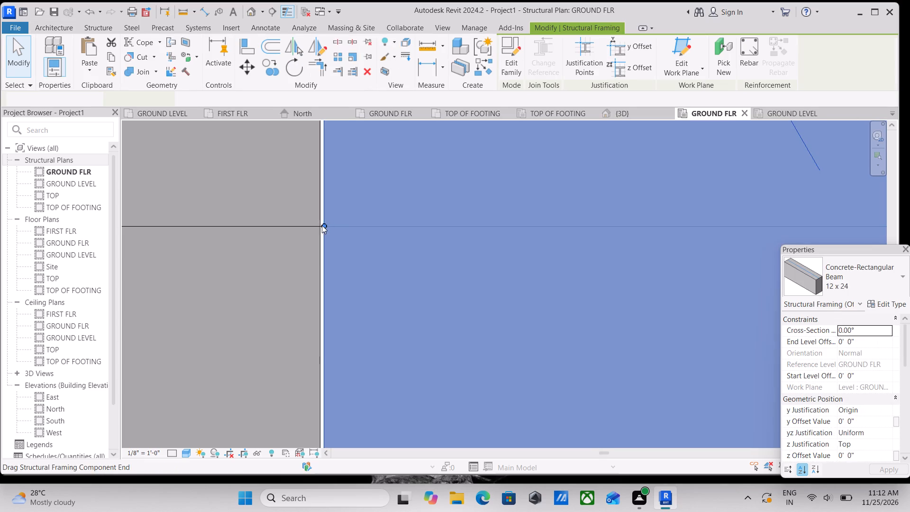
{"action": "left_click_drag", "start_coordinate": [323, 225], "coordinate": [318, 225]}
{"action": "scroll", "coordinate": [318, 225], "scroll_direction": "down", "scroll_amount": 3}
{"action": "key", "text": "Escape"}
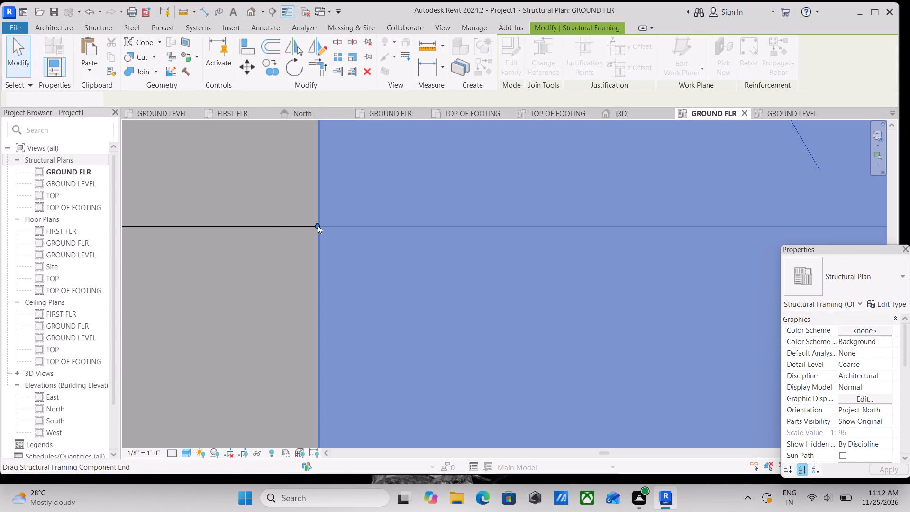
{"action": "key", "text": "Escape"}
{"action": "scroll", "coordinate": [318, 225], "scroll_direction": "down", "scroll_amount": 3}
{"action": "key", "text": "Escape"}
Place a 12 x 24 concrete rectangular beam about 10'-2" long between the inner faces of the two columns below the copied slab.
{"action": "scroll", "coordinate": [328, 227], "scroll_direction": "down", "scroll_amount": 10}
{"action": "middle_click_drag", "start_coordinate": [350, 277], "coordinate": [314, 166]}
{"action": "scroll", "coordinate": [406, 308], "scroll_direction": "down", "scroll_amount": 1}
{"action": "middle_click_drag", "start_coordinate": [395, 280], "coordinate": [381, 246]}
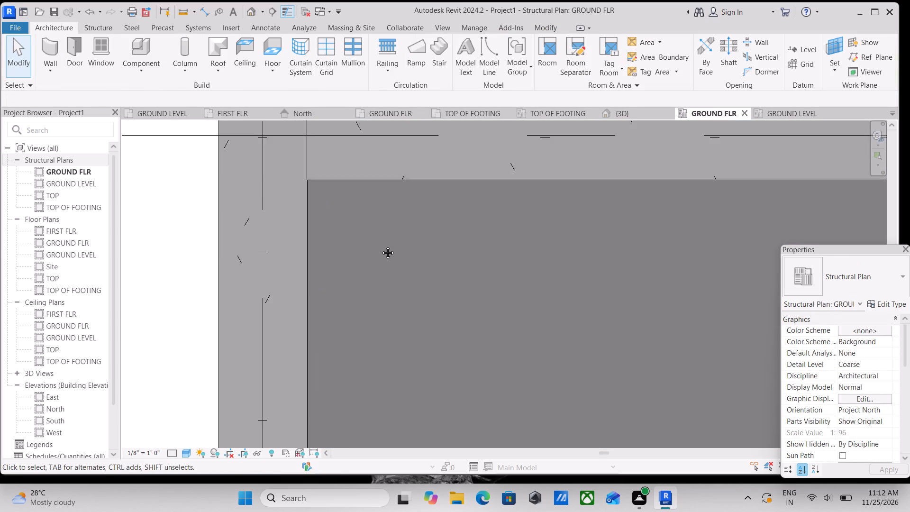
{"action": "middle_click_drag", "start_coordinate": [381, 246], "coordinate": [370, 202]}
{"action": "scroll", "coordinate": [379, 198], "scroll_direction": "down", "scroll_amount": 11}
{"action": "middle_click_drag", "start_coordinate": [451, 318], "coordinate": [438, 286]}
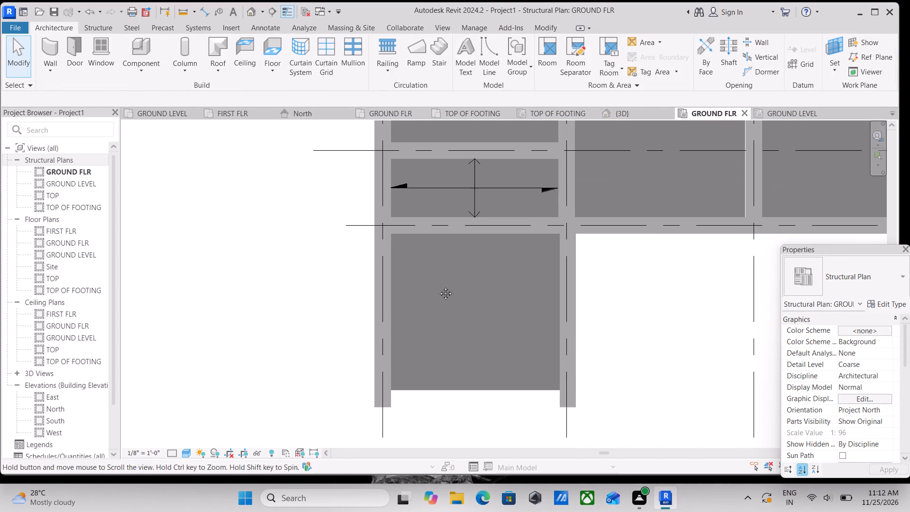
{"action": "middle_click_drag", "start_coordinate": [438, 286], "coordinate": [430, 200]}
{"action": "scroll", "coordinate": [430, 200], "scroll_direction": "down", "scroll_amount": 1}
{"action": "scroll", "coordinate": [426, 278], "scroll_direction": "up", "scroll_amount": 3}
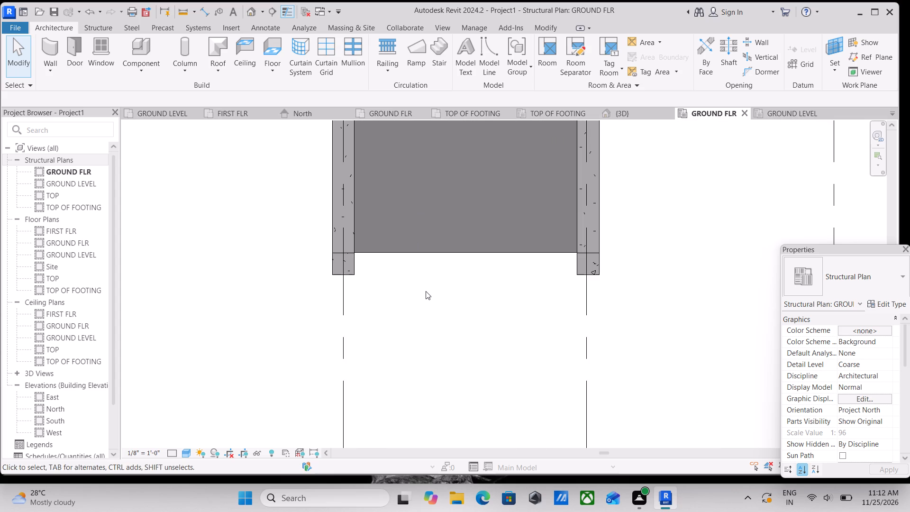
{"action": "type", "text": "BM"}
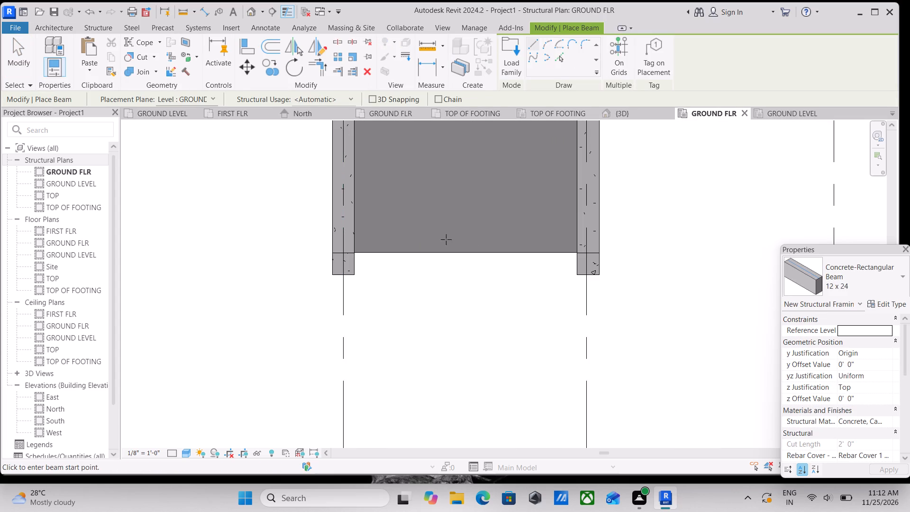
{"action": "scroll", "coordinate": [576, 263], "scroll_direction": "up", "scroll_amount": 4}
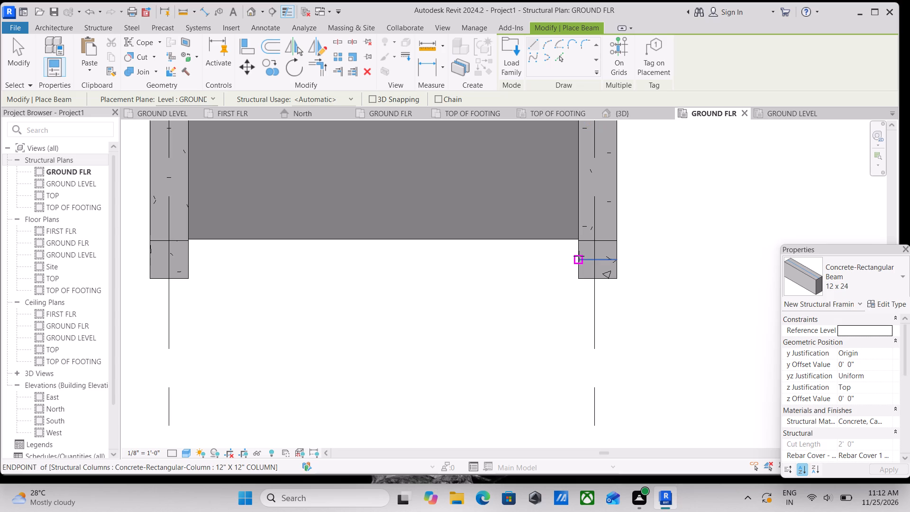
{"action": "left_click", "coordinate": [579, 256]}
{"action": "middle_click_drag", "start_coordinate": [392, 252], "coordinate": [527, 247]}
{"action": "scroll", "coordinate": [510, 249], "scroll_direction": "up", "scroll_amount": 1}
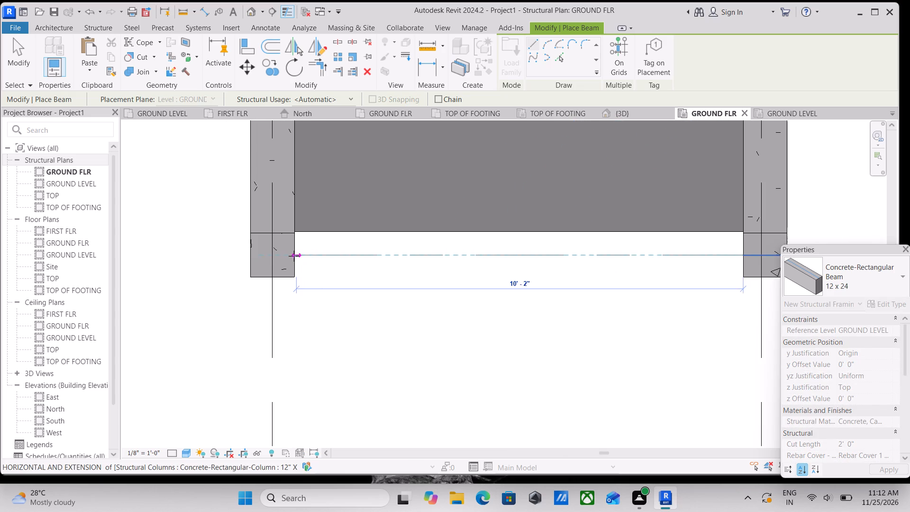
{"action": "left_click", "coordinate": [292, 256]}
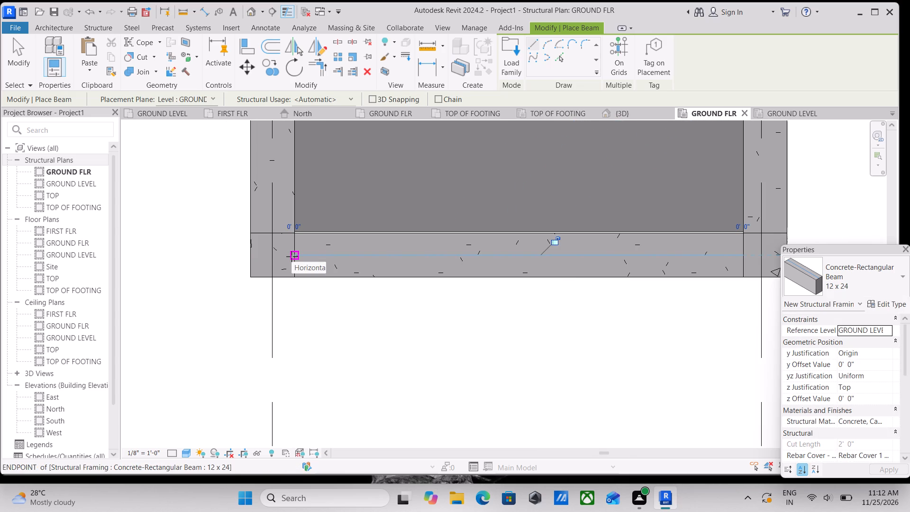
{"action": "key", "text": "Escape"}
{"action": "key", "text": "Escape"}
{"action": "key", "text": "Escape"}
{"action": "key", "text": "Escape"}
Edit the copied slab's boundary, moving its lower edge to align with the upper face of the new beam.
{"action": "scroll", "coordinate": [340, 229], "scroll_direction": "up", "scroll_amount": 3}
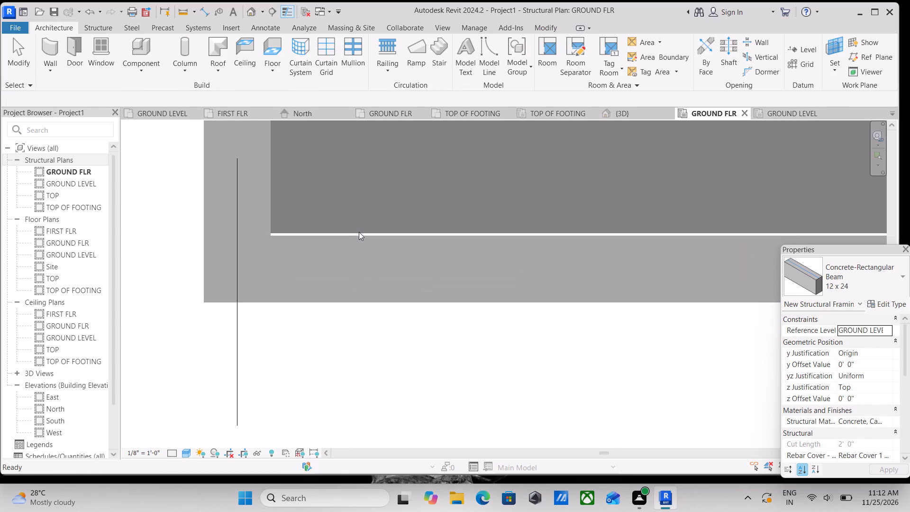
{"action": "left_click", "coordinate": [371, 229]}
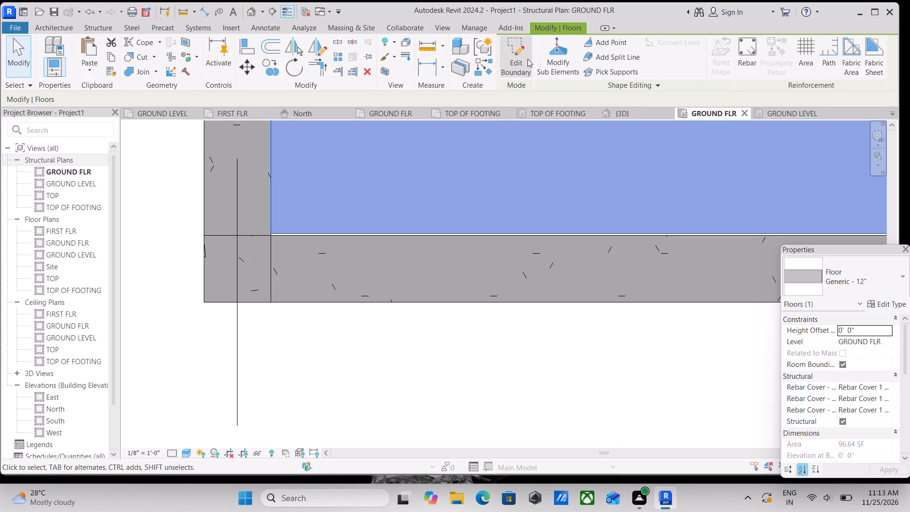
{"action": "left_click", "coordinate": [528, 59]}
{"action": "scroll", "coordinate": [573, 230], "scroll_direction": "up", "scroll_amount": 1}
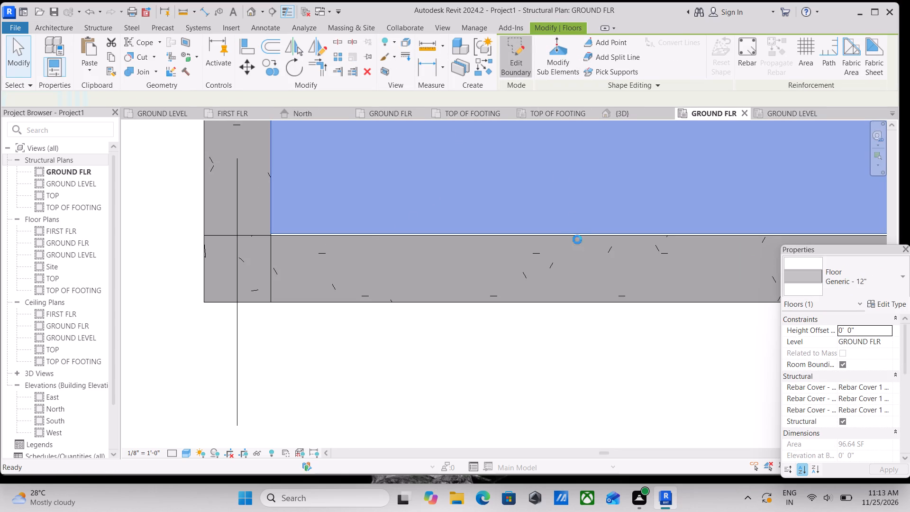
{"action": "scroll", "coordinate": [578, 240], "scroll_direction": "up", "scroll_amount": 3}
{"action": "middle_click_drag", "start_coordinate": [588, 187], "coordinate": [447, 193]}
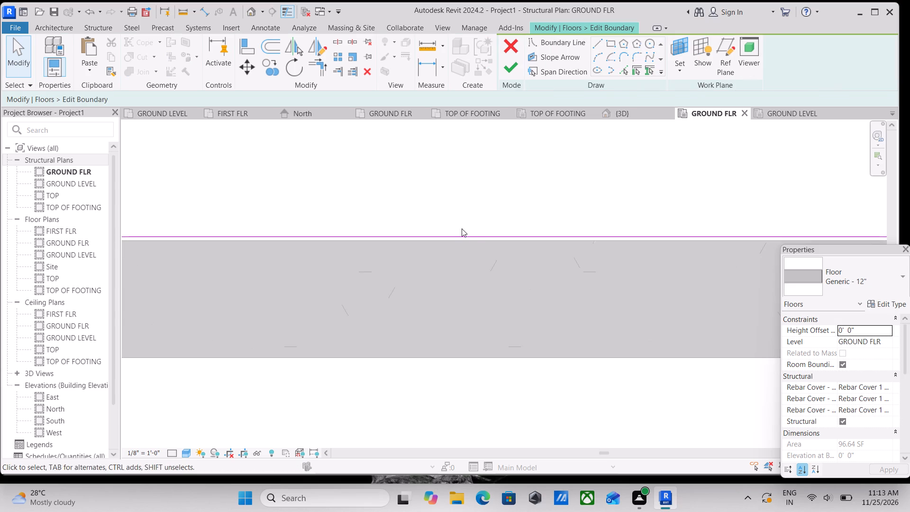
{"action": "left_click", "coordinate": [466, 239]}
{"action": "scroll", "coordinate": [526, 188], "scroll_direction": "down", "scroll_amount": 4}
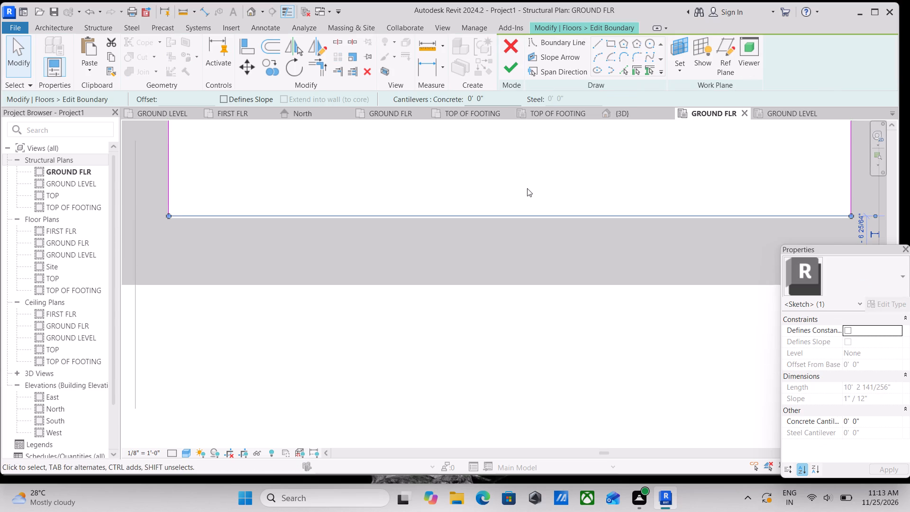
{"action": "middle_click_drag", "start_coordinate": [542, 179], "coordinate": [479, 218]}
{"action": "key", "text": "Down"}
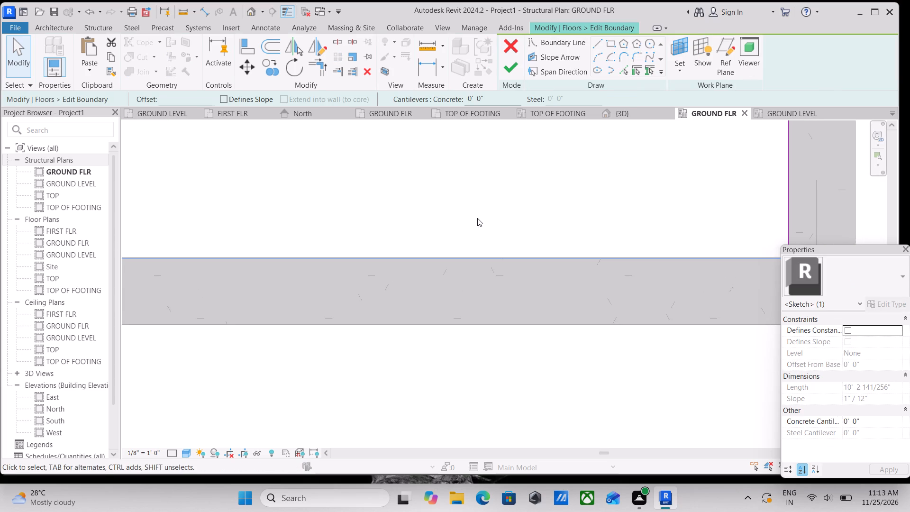
{"action": "scroll", "coordinate": [476, 266], "scroll_direction": "up", "scroll_amount": 17}
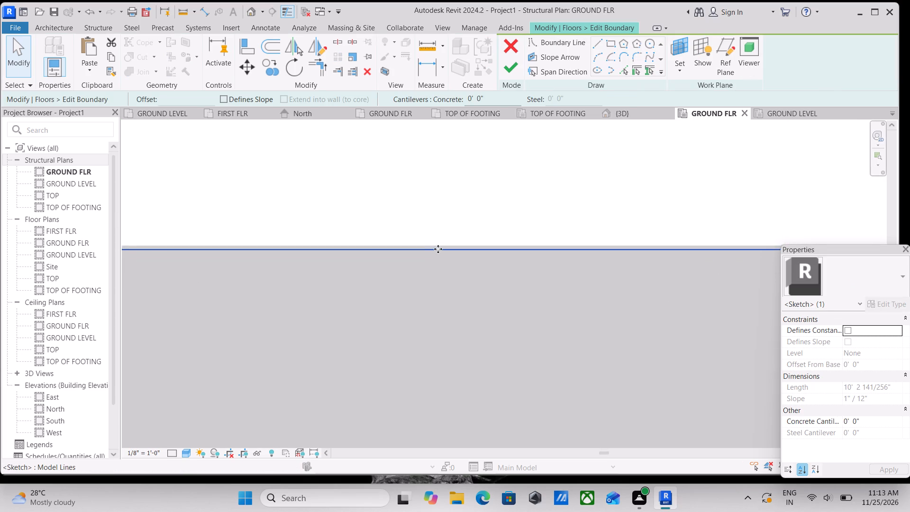
{"action": "scroll", "coordinate": [438, 249], "scroll_direction": "up", "scroll_amount": 10}
{"action": "middle_click_drag", "start_coordinate": [437, 250], "coordinate": [402, 290]}
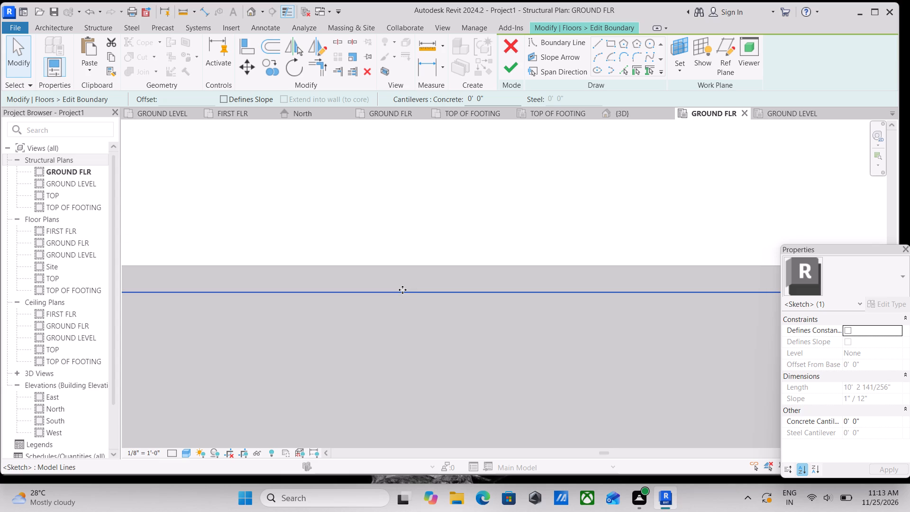
{"action": "key", "text": "Up"}
{"action": "key", "text": "Up"}
{"action": "key", "text": "Up"}
{"action": "key", "text": "Up"}
{"action": "key", "text": "Up"}
{"action": "key", "text": "Up"}
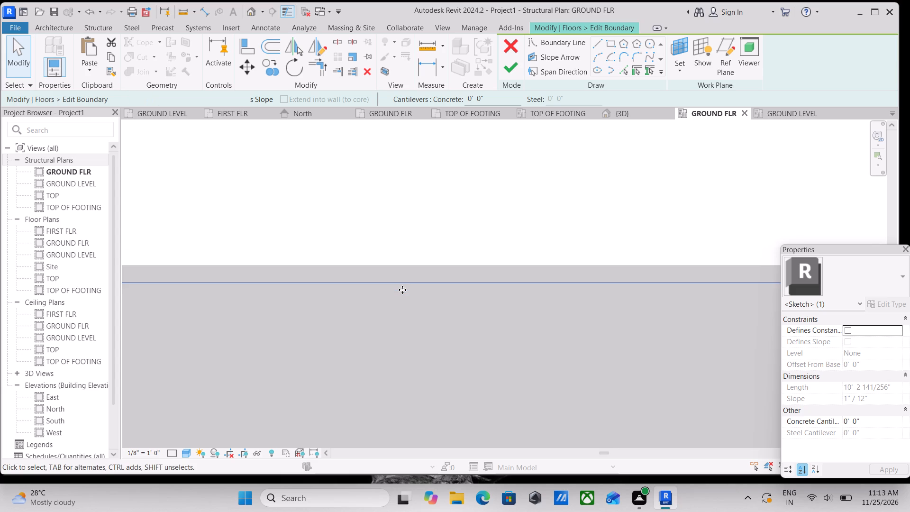
{"action": "key", "text": "Up"}
{"action": "key", "text": "Up"}
{"action": "key", "text": "Up"}
{"action": "key", "text": "Up"}
{"action": "key", "text": "Up"}
{"action": "key", "text": "Up"}
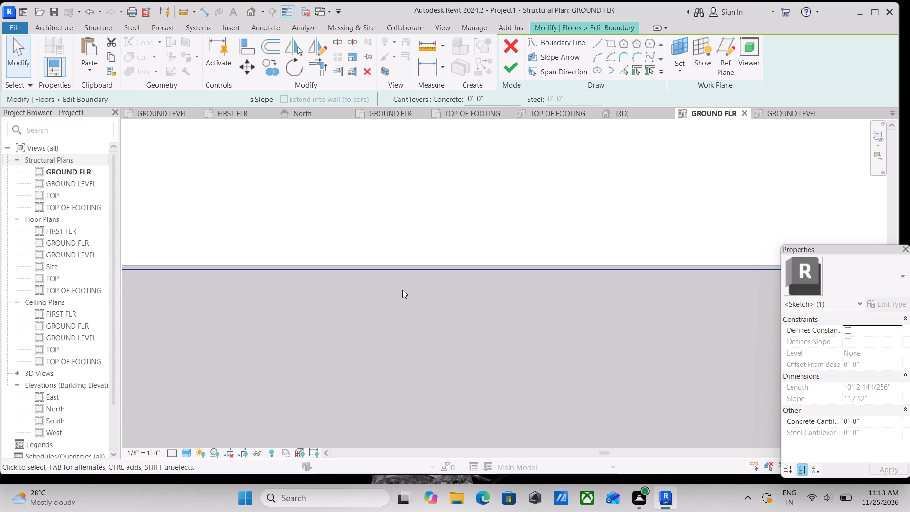
{"action": "key", "text": "Up"}
{"action": "key", "text": "Up"}
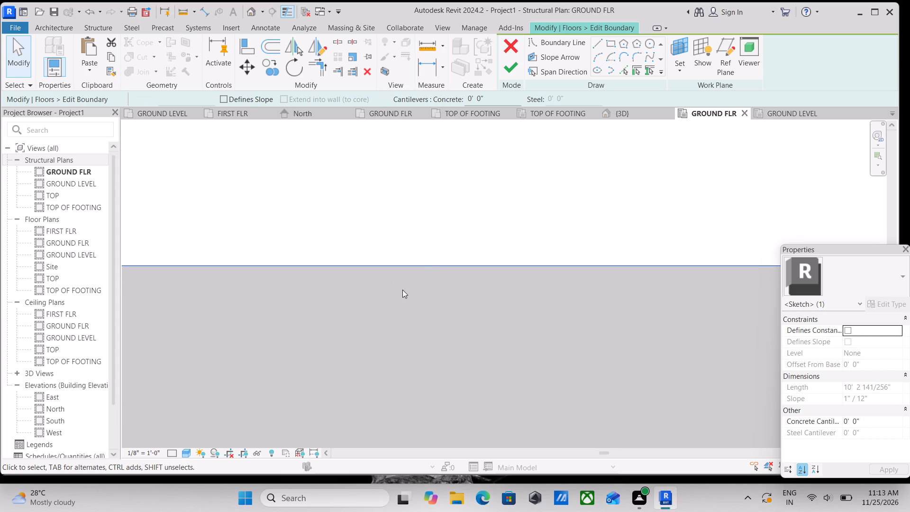
{"action": "scroll", "coordinate": [428, 267], "scroll_direction": "down", "scroll_amount": 12}
{"action": "scroll", "coordinate": [498, 249], "scroll_direction": "down", "scroll_amount": 17}
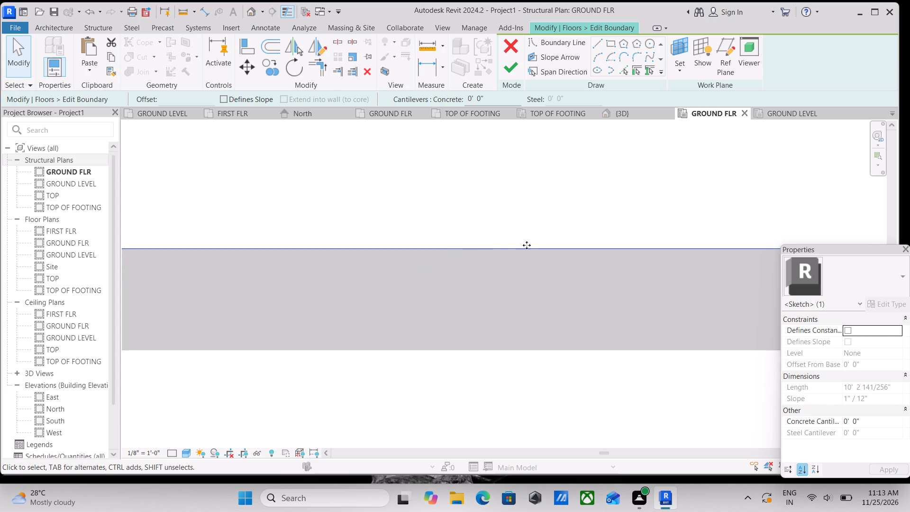
{"action": "scroll", "coordinate": [527, 245], "scroll_direction": "down", "scroll_amount": 6}
Move the slab boundary's grid 2 side edge outward about 1/256" to the side beam's face and inspect the lower corner.
{"action": "scroll", "coordinate": [604, 234], "scroll_direction": "up", "scroll_amount": 18}
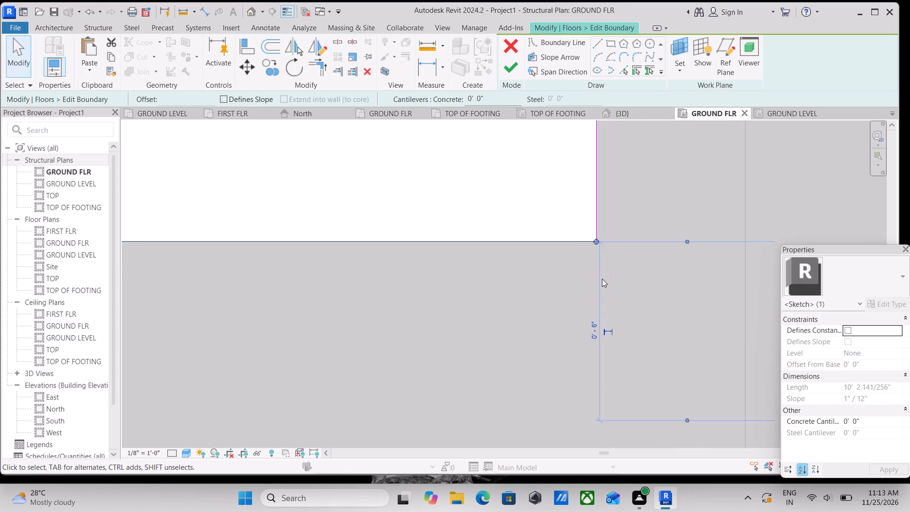
{"action": "scroll", "coordinate": [602, 279], "scroll_direction": "up", "scroll_amount": 15}
{"action": "scroll", "coordinate": [596, 229], "scroll_direction": "up", "scroll_amount": 9}
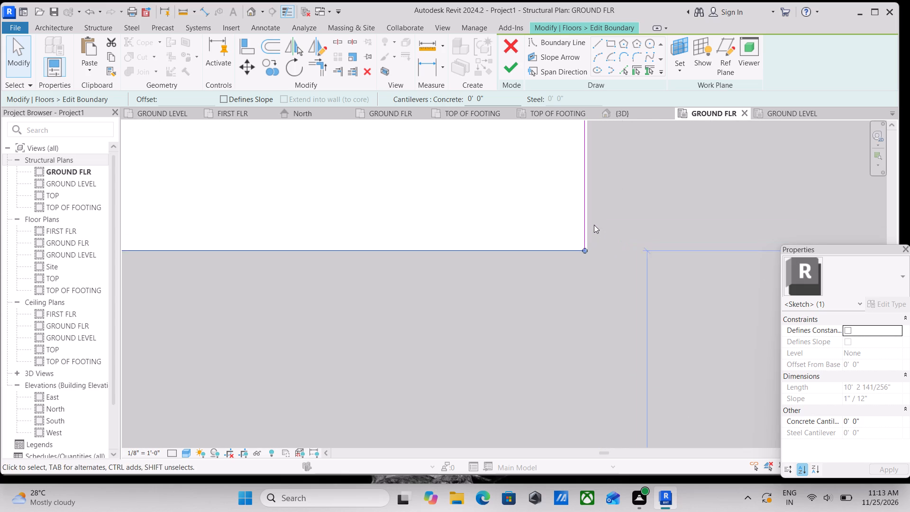
{"action": "scroll", "coordinate": [594, 225], "scroll_direction": "up", "scroll_amount": 12}
{"action": "middle_click_drag", "start_coordinate": [554, 220], "coordinate": [577, 265]}
{"action": "scroll", "coordinate": [579, 210], "scroll_direction": "down", "scroll_amount": 2}
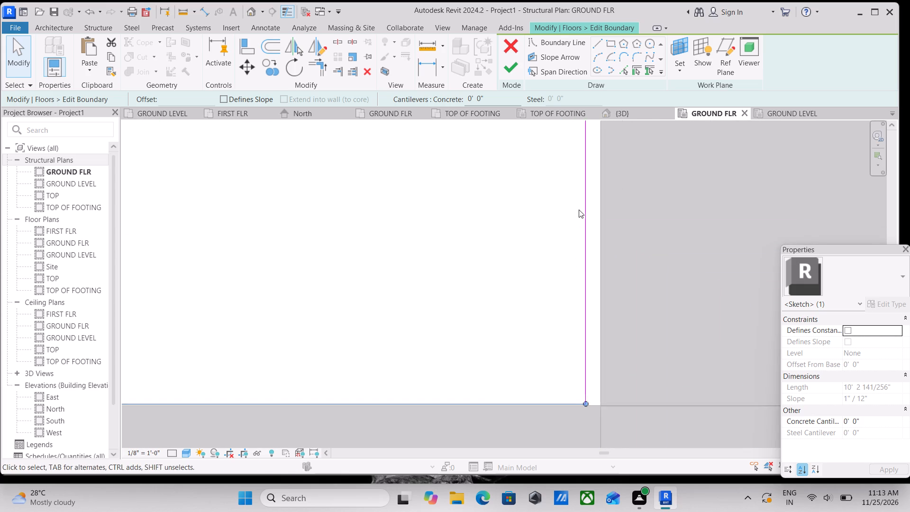
{"action": "scroll", "coordinate": [579, 210], "scroll_direction": "down", "scroll_amount": 6}
{"action": "middle_click_drag", "start_coordinate": [579, 210], "coordinate": [583, 293]}
{"action": "middle_click_drag", "start_coordinate": [566, 226], "coordinate": [570, 293]}
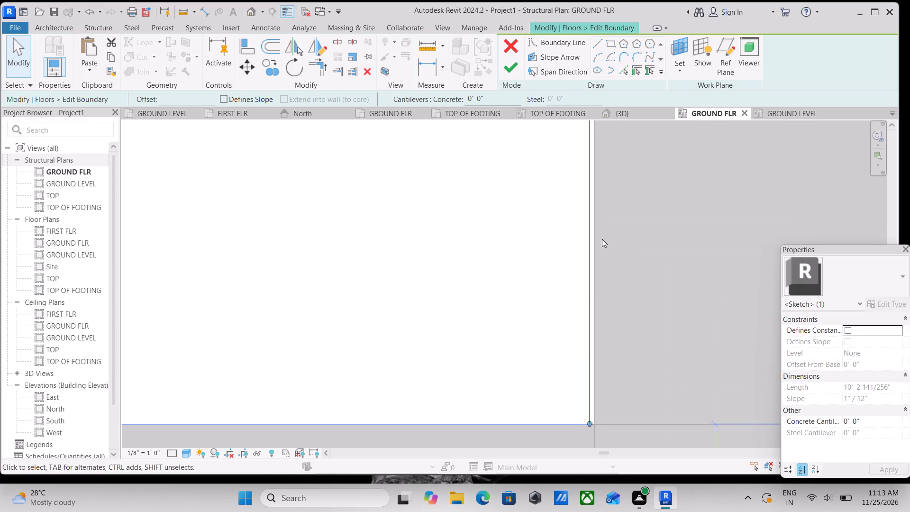
{"action": "scroll", "coordinate": [586, 224], "scroll_direction": "down", "scroll_amount": 2}
{"action": "middle_click_drag", "start_coordinate": [586, 224], "coordinate": [587, 253]}
{"action": "left_click", "coordinate": [587, 248]}
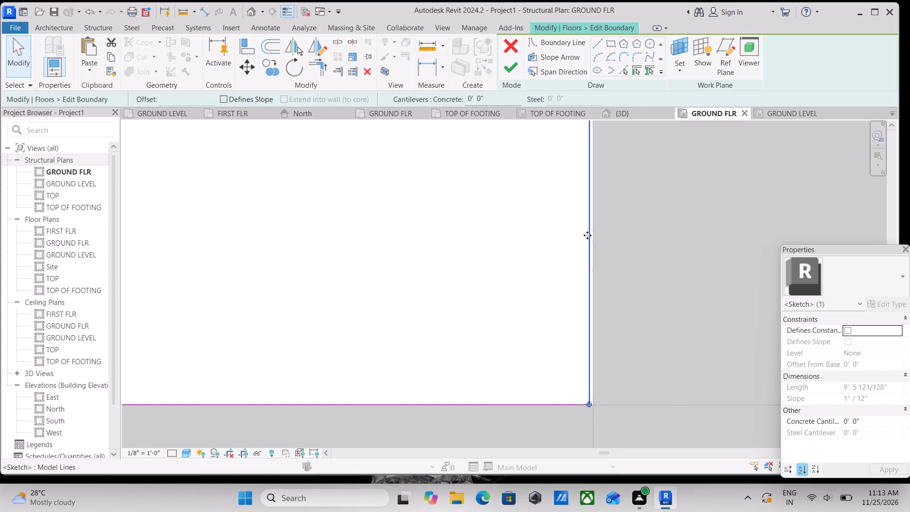
{"action": "left_click", "coordinate": [241, 63]}
{"action": "scroll", "coordinate": [598, 415], "scroll_direction": "up", "scroll_amount": 2}
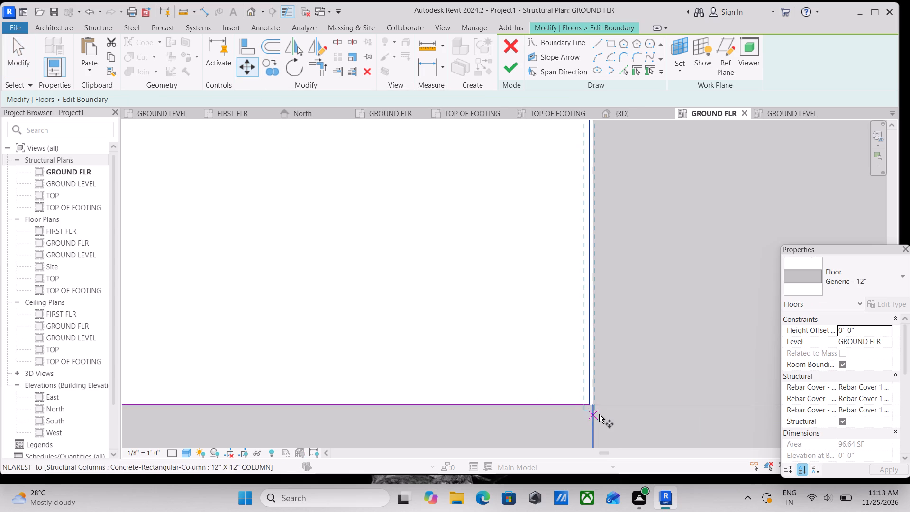
{"action": "scroll", "coordinate": [599, 414], "scroll_direction": "up", "scroll_amount": 2}
{"action": "scroll", "coordinate": [577, 383], "scroll_direction": "up", "scroll_amount": 10}
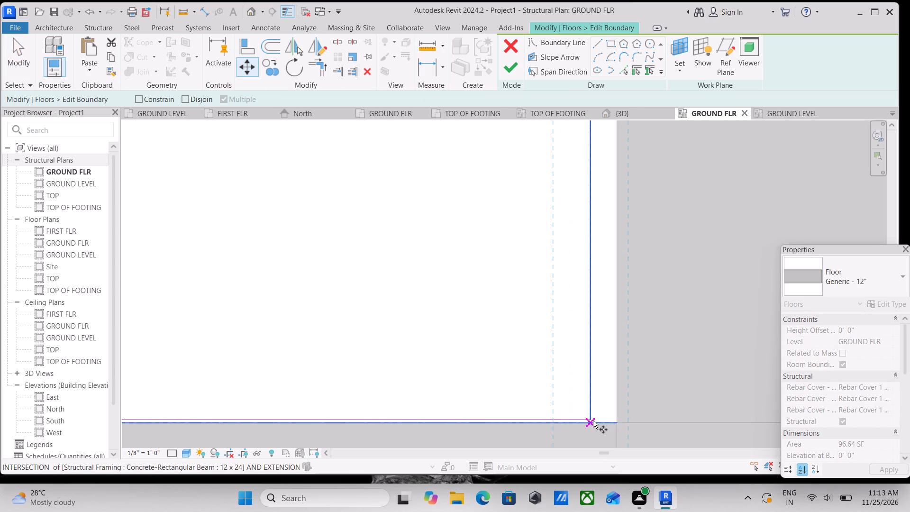
{"action": "left_click", "coordinate": [591, 418]}
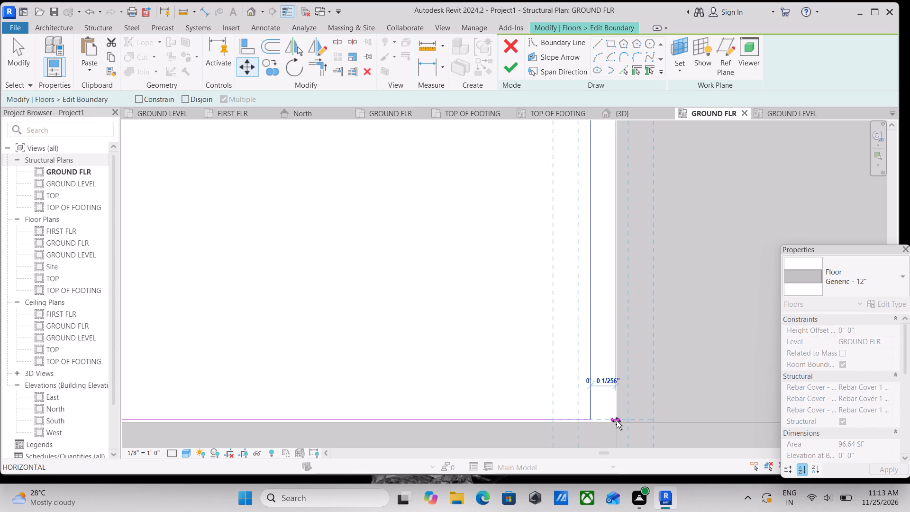
{"action": "left_click", "coordinate": [617, 421]}
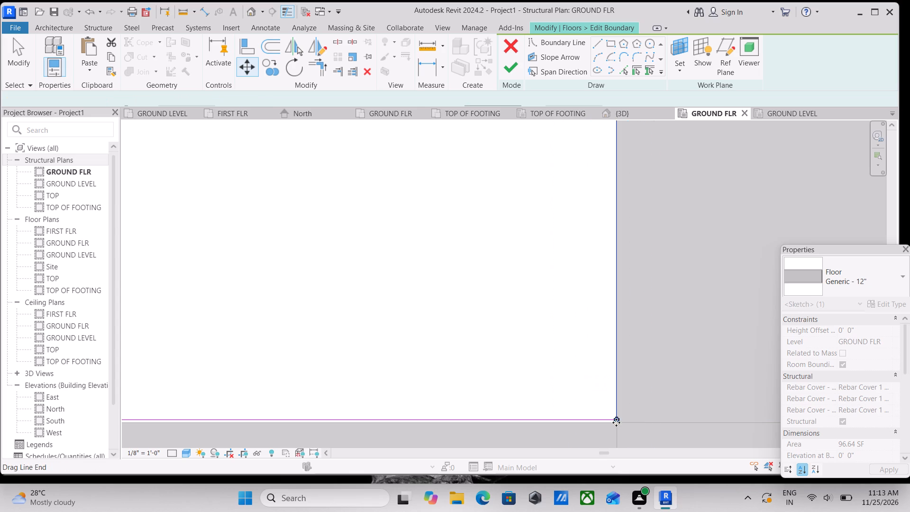
{"action": "scroll", "coordinate": [616, 422], "scroll_direction": "up", "scroll_amount": 7}
{"action": "scroll", "coordinate": [626, 391], "scroll_direction": "down", "scroll_amount": 5}
{"action": "scroll", "coordinate": [626, 391], "scroll_direction": "up", "scroll_amount": 7}
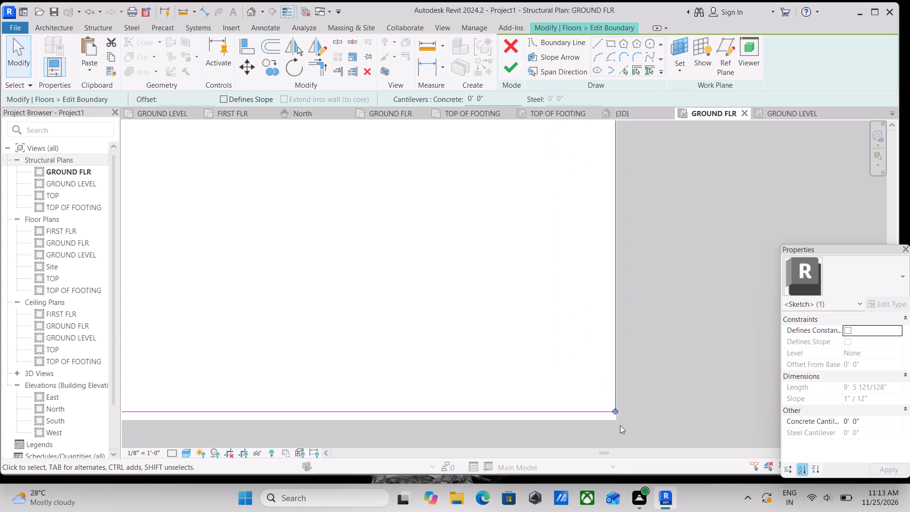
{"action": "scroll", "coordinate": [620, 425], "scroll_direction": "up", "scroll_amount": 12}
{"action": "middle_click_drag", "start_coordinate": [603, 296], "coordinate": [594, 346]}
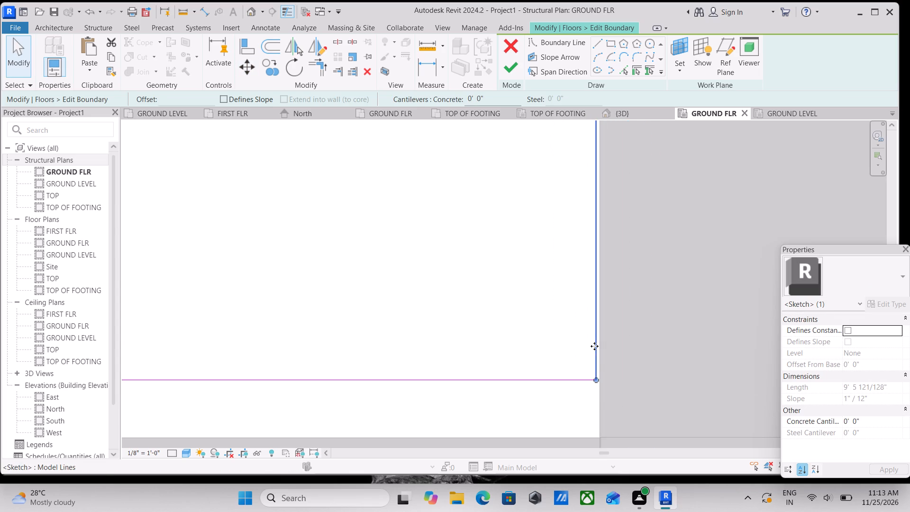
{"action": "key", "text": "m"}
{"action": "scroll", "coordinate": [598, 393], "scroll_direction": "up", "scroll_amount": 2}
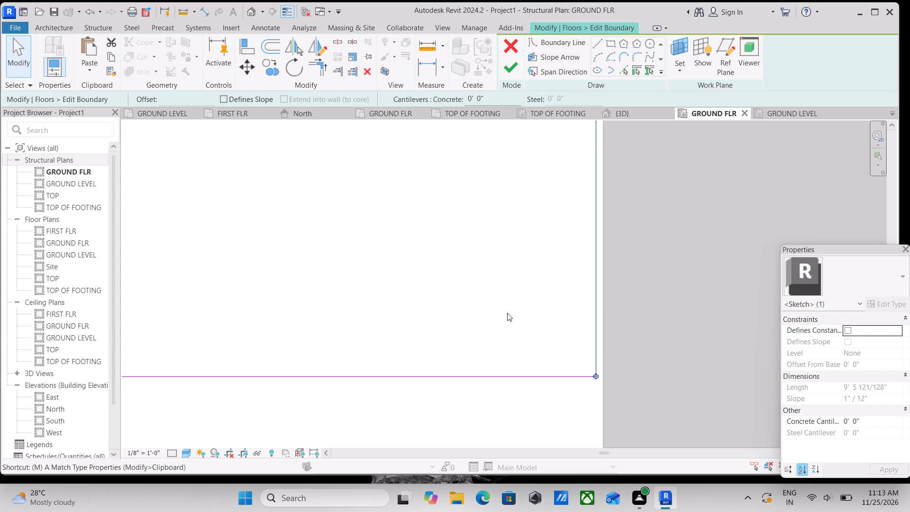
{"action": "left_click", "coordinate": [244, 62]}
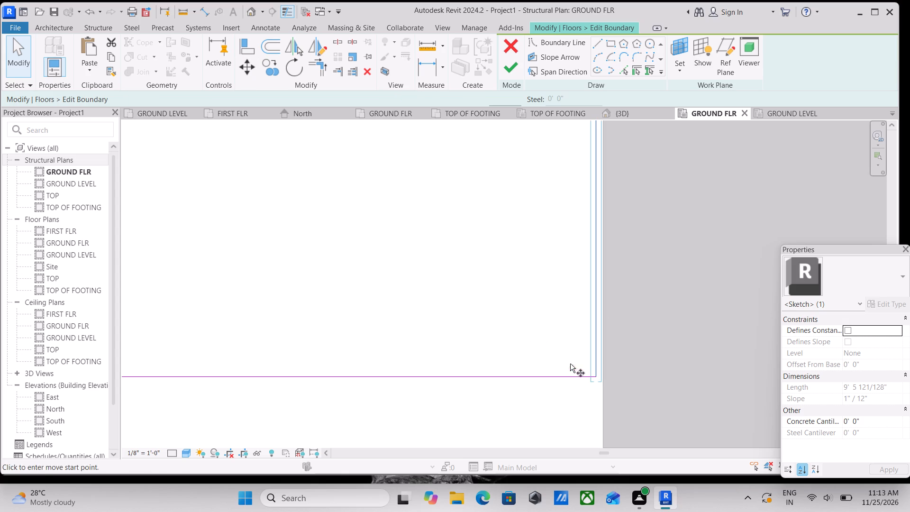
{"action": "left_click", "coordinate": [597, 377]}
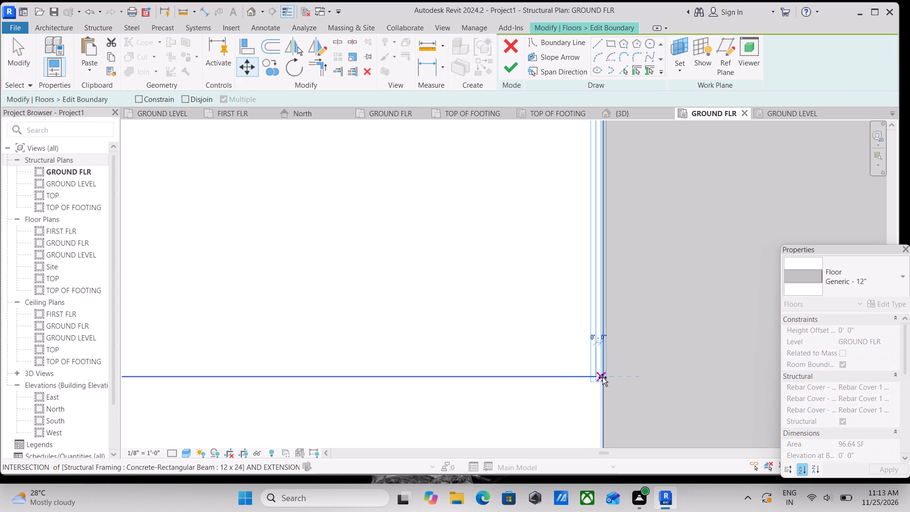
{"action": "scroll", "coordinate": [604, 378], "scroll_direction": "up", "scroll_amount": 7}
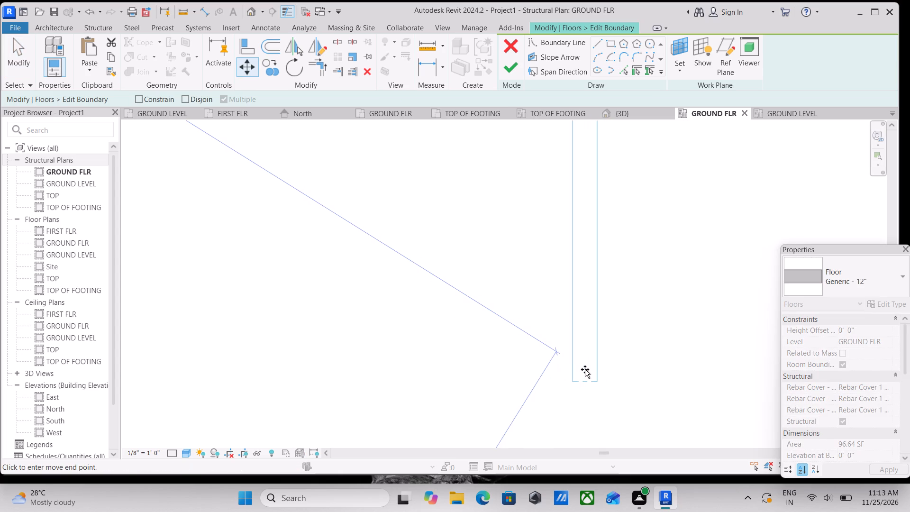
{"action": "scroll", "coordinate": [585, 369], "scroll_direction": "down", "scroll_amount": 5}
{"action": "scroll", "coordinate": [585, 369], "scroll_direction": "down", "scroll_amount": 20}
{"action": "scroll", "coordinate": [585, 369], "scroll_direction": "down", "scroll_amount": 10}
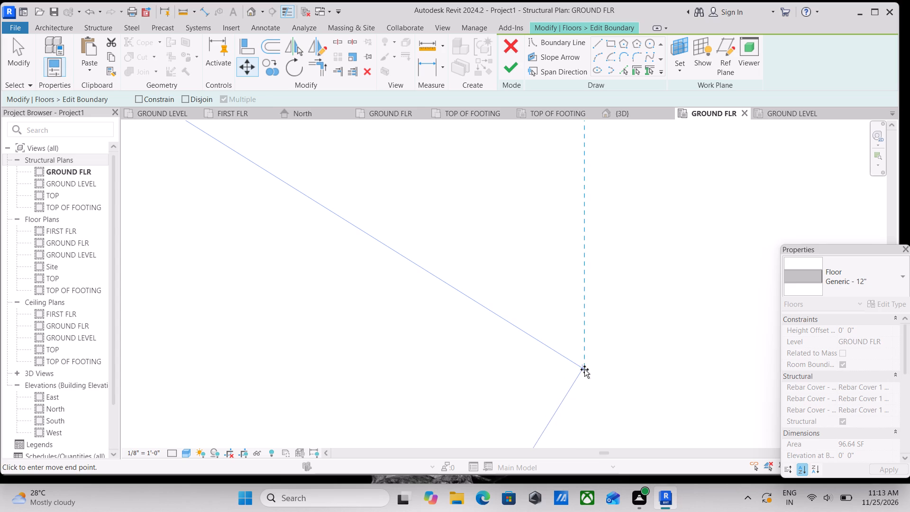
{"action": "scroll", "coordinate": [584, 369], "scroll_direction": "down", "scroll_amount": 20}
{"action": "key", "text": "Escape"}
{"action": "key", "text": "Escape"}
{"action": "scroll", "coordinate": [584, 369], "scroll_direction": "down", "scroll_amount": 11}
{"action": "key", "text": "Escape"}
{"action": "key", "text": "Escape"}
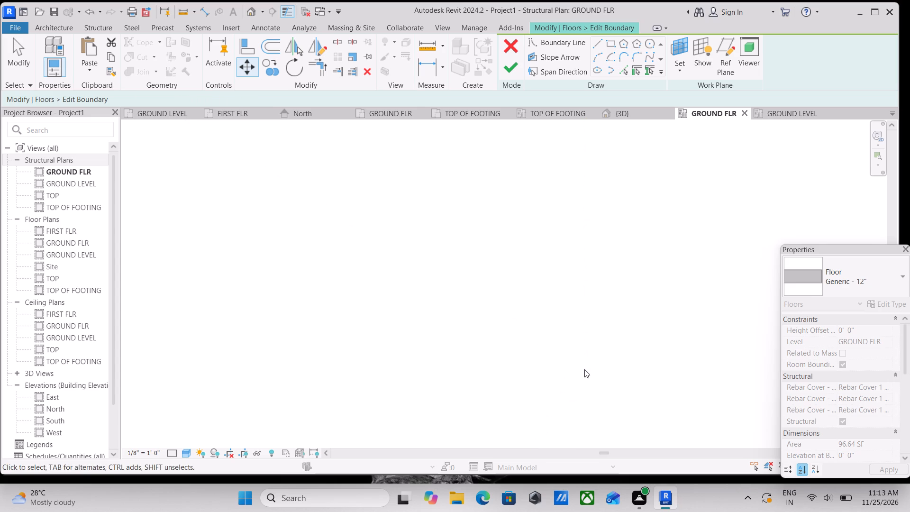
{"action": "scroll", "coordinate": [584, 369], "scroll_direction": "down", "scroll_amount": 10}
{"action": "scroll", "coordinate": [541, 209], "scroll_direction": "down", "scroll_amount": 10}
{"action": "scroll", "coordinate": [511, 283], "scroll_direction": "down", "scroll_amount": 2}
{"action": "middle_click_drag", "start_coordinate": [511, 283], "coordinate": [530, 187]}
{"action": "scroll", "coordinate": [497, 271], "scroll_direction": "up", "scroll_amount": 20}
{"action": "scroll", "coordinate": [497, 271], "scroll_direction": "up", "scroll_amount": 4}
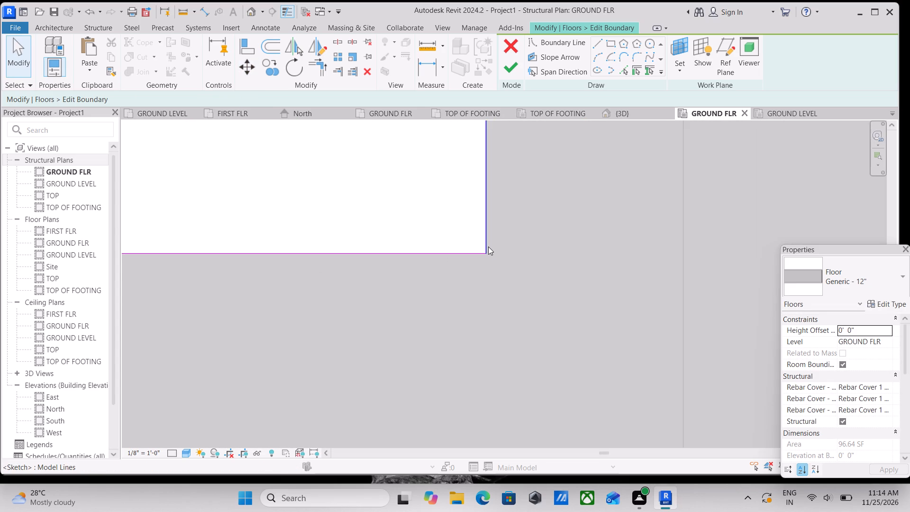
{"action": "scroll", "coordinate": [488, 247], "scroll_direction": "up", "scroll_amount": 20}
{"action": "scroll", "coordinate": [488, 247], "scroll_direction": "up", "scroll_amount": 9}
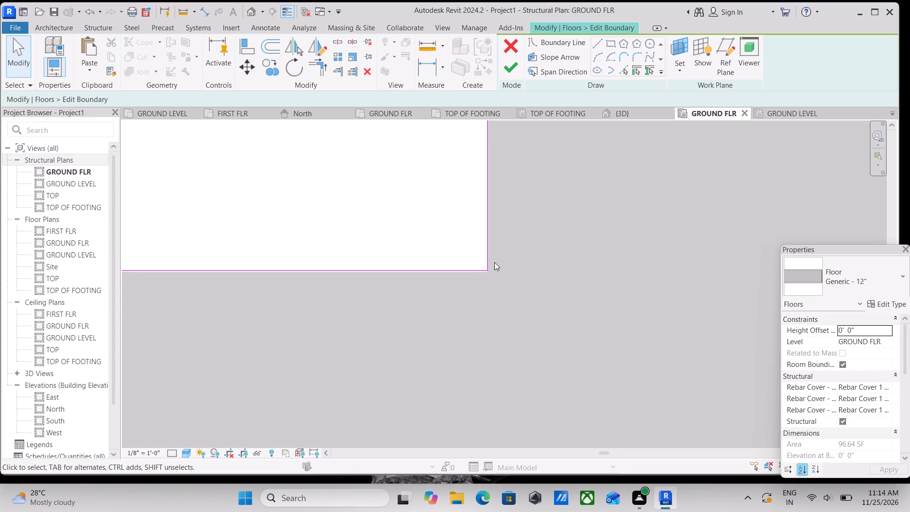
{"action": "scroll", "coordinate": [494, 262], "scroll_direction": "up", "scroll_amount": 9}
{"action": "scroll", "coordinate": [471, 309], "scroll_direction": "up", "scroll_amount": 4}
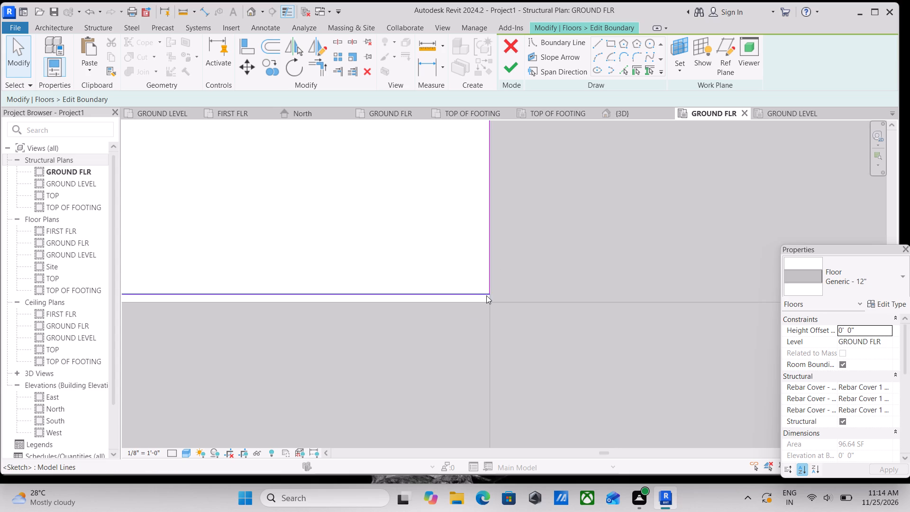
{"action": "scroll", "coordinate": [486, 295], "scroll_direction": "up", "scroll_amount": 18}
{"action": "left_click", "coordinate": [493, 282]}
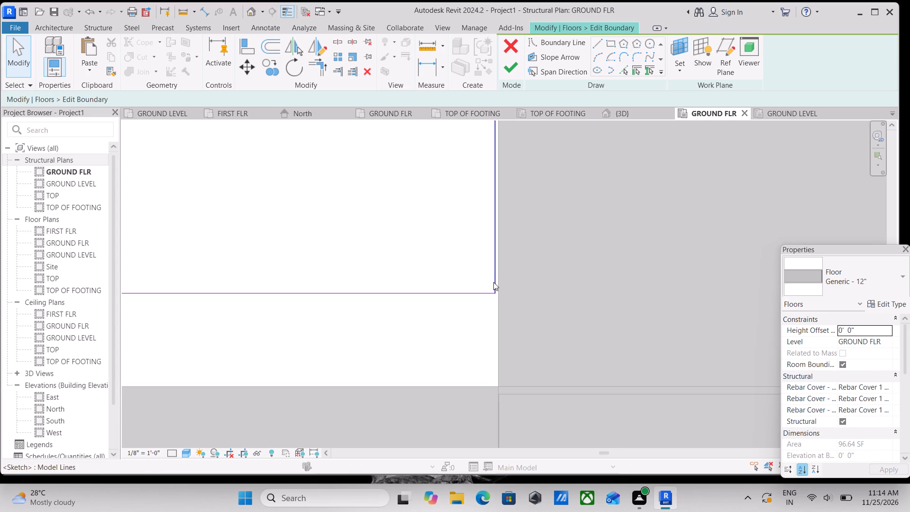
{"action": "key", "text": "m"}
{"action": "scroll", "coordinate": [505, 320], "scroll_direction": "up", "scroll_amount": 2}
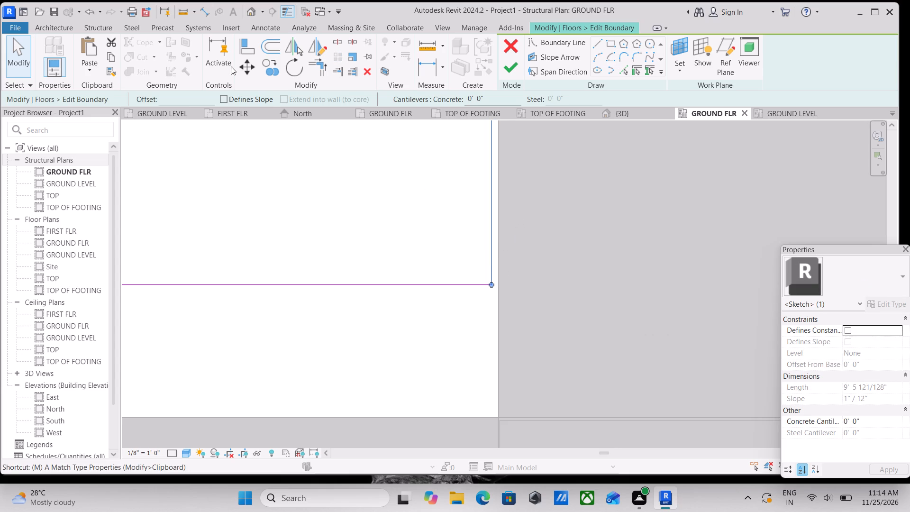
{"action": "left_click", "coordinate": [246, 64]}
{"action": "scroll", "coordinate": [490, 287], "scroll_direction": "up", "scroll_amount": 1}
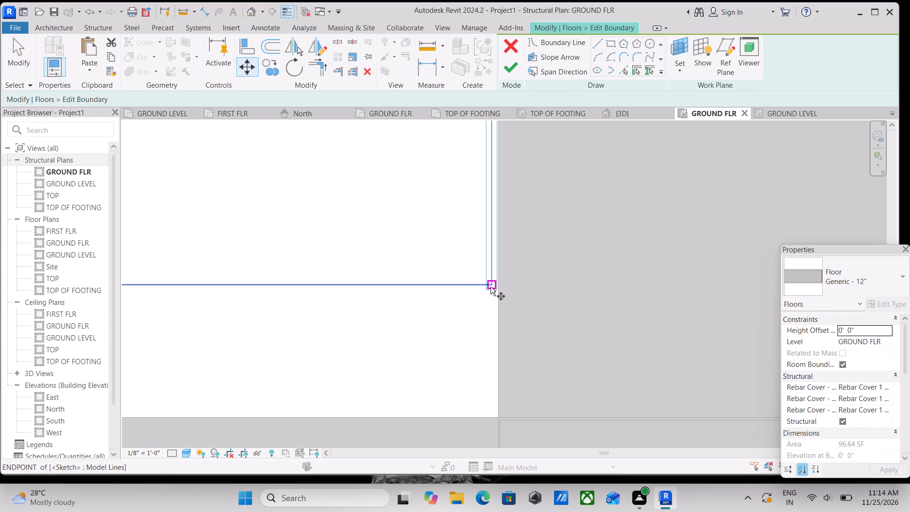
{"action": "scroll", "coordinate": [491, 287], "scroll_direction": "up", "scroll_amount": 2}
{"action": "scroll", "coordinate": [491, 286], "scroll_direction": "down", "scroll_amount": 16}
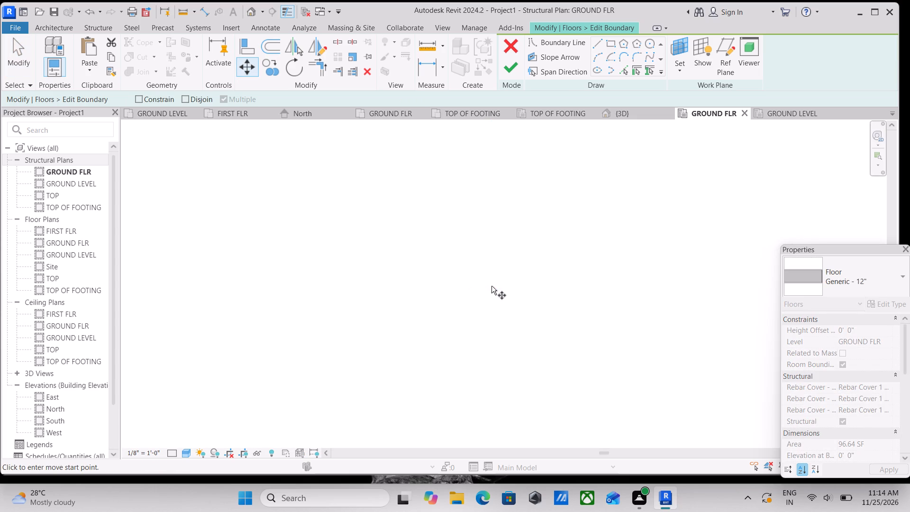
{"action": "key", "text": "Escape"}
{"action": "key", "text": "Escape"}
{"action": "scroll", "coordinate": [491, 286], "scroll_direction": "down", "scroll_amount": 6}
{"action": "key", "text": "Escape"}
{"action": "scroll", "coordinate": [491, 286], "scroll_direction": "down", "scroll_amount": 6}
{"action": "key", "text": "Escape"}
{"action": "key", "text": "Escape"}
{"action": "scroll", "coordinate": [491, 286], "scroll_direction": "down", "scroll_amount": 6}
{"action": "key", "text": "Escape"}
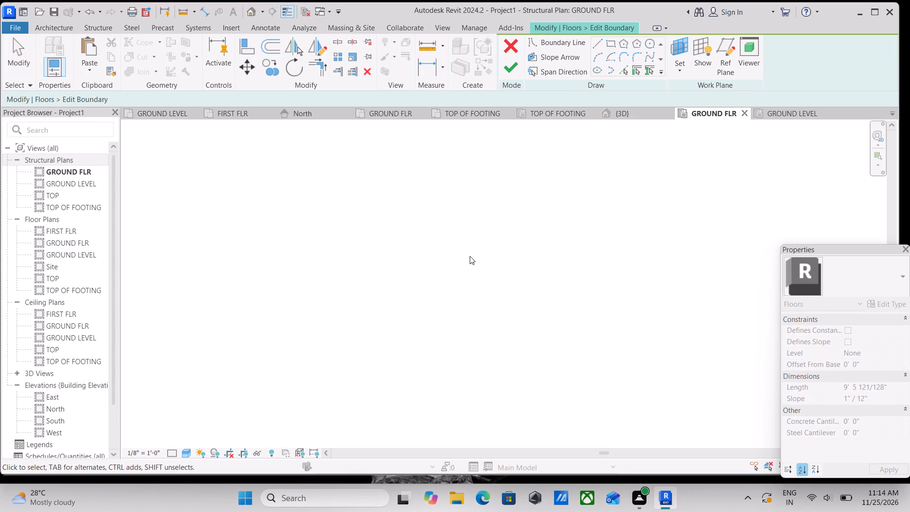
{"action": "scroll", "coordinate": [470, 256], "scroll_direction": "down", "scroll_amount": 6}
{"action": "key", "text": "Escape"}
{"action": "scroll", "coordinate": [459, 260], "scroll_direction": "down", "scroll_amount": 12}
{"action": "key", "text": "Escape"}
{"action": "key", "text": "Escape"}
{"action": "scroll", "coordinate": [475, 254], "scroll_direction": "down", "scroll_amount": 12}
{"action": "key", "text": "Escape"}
Quit the copied slab's boundary sketch, discard its edits and clear the slab selection.
{"action": "left_click", "coordinate": [508, 40]}
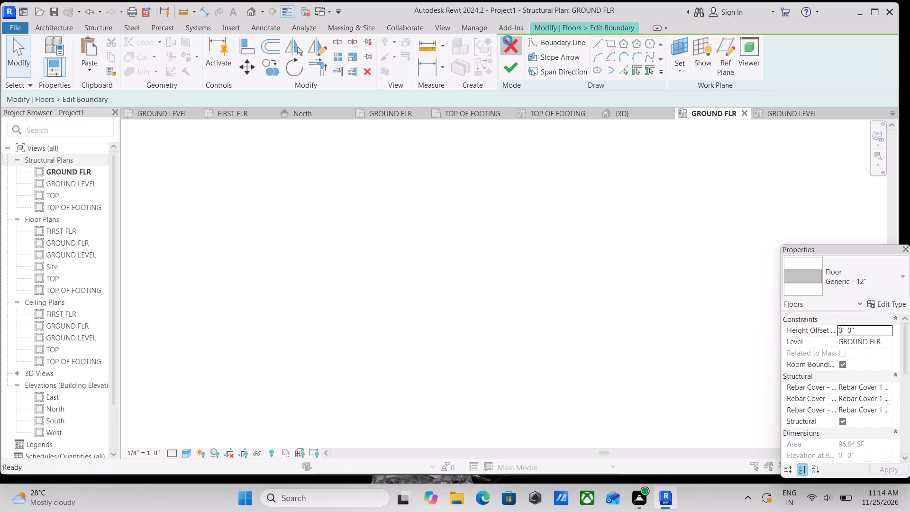
{"action": "left_click", "coordinate": [481, 253]}
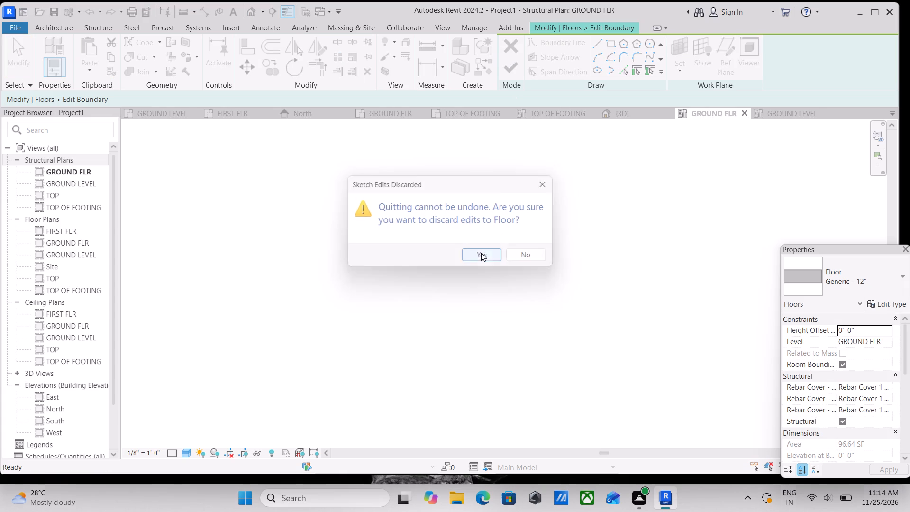
{"action": "scroll", "coordinate": [481, 253], "scroll_direction": "down", "scroll_amount": 5}
{"action": "scroll", "coordinate": [414, 258], "scroll_direction": "down", "scroll_amount": 3}
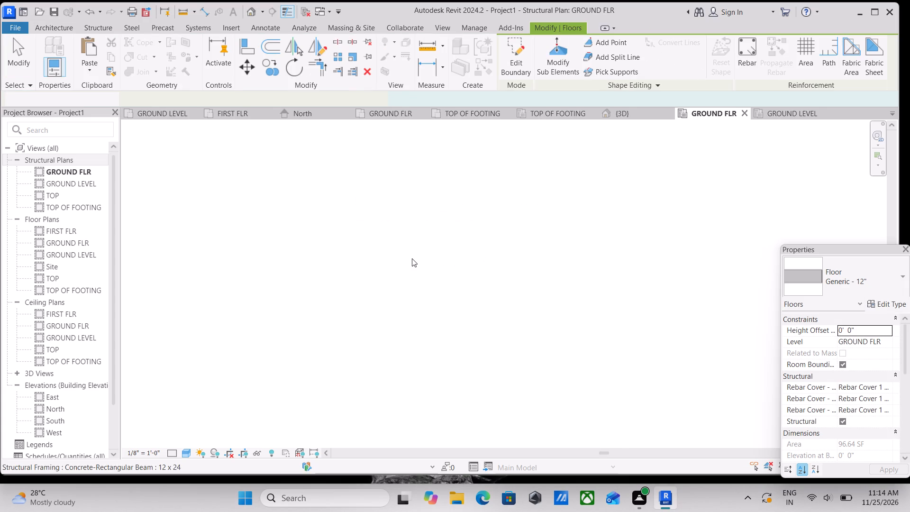
{"action": "middle_click_drag", "start_coordinate": [507, 232], "coordinate": [497, 286]}
{"action": "scroll", "coordinate": [499, 283], "scroll_direction": "up", "scroll_amount": 1}
{"action": "scroll", "coordinate": [465, 305], "scroll_direction": "up", "scroll_amount": 4}
{"action": "key", "text": "Escape"}
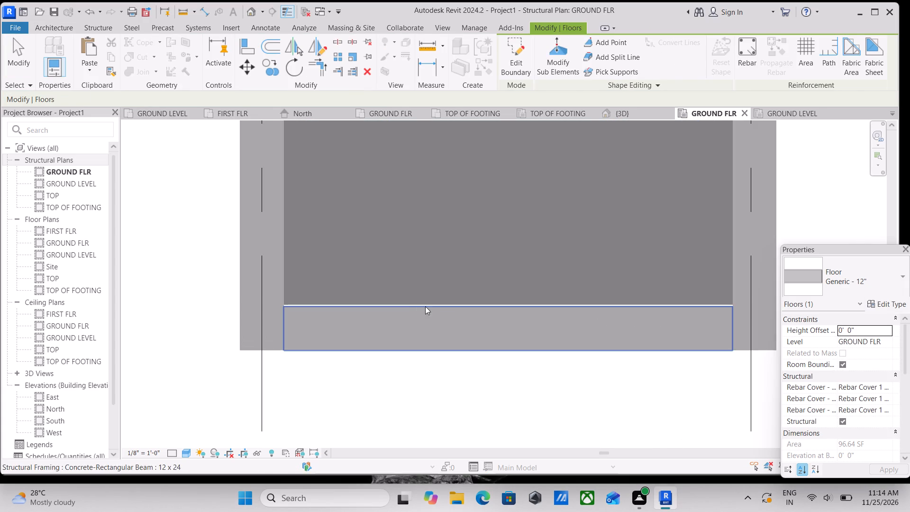
Edit the copied slab's boundary, moving its lower edge down about 25/64" onto the upper face of the beam below.
{"action": "left_click", "coordinate": [417, 302]}
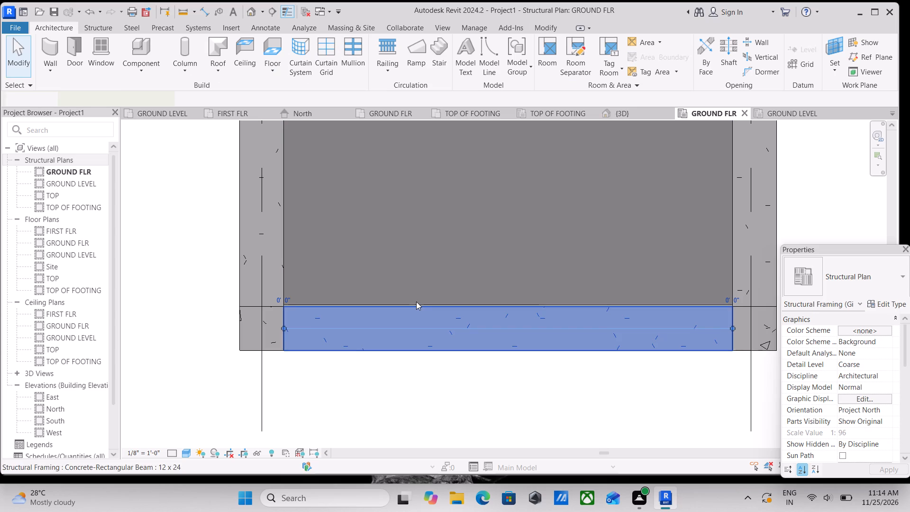
{"action": "key", "text": "Escape"}
{"action": "scroll", "coordinate": [413, 303], "scroll_direction": "up", "scroll_amount": 4}
{"action": "scroll", "coordinate": [459, 295], "scroll_direction": "up", "scroll_amount": 3}
{"action": "key", "text": "Escape"}
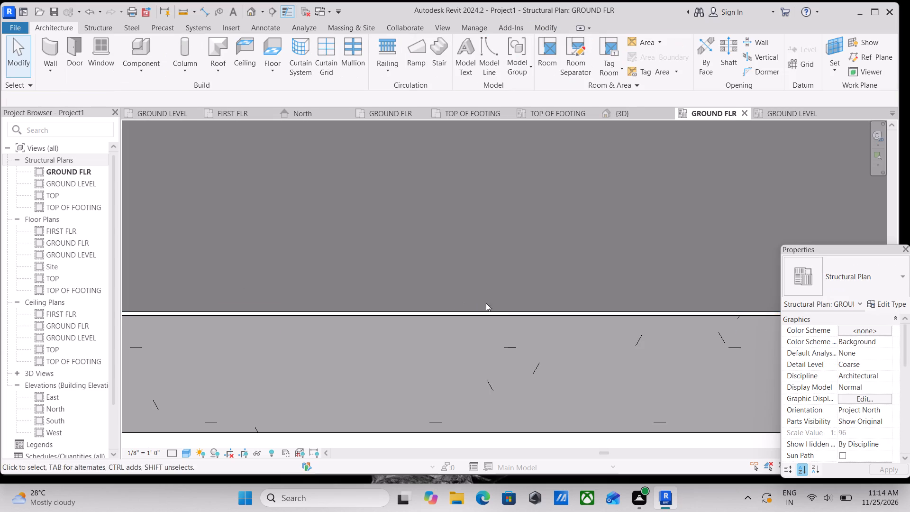
{"action": "left_click", "coordinate": [519, 307]}
{"action": "scroll", "coordinate": [537, 240], "scroll_direction": "down", "scroll_amount": 4}
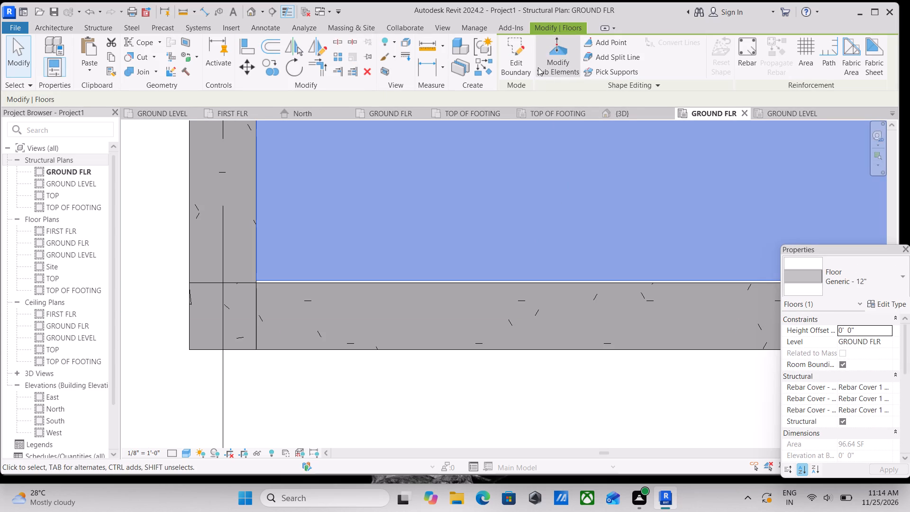
{"action": "left_click", "coordinate": [515, 56]}
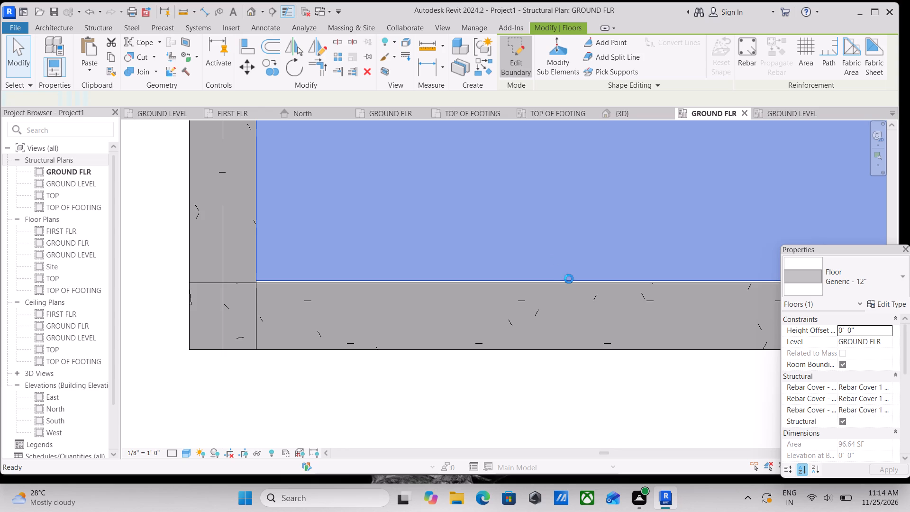
{"action": "scroll", "coordinate": [580, 284], "scroll_direction": "up", "scroll_amount": 2}
{"action": "middle_click_drag", "start_coordinate": [577, 279], "coordinate": [379, 271]}
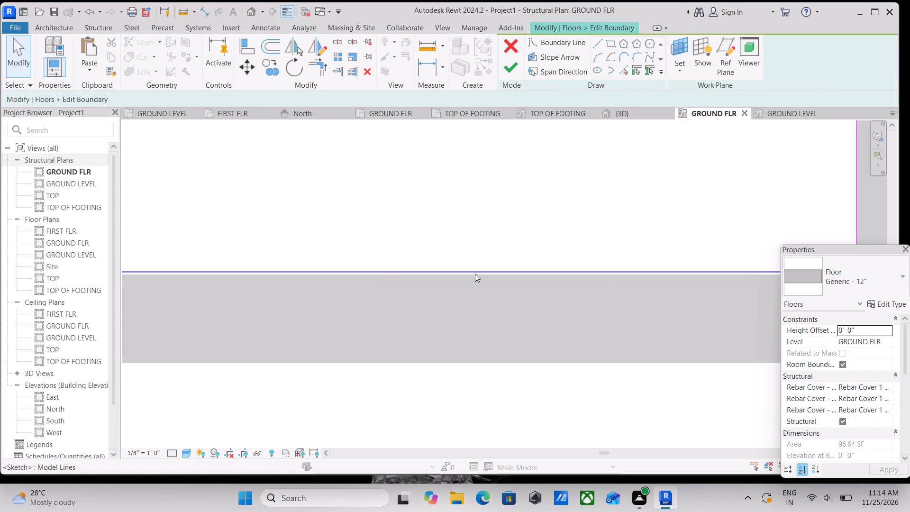
{"action": "middle_click_drag", "start_coordinate": [472, 272], "coordinate": [383, 288]}
{"action": "scroll", "coordinate": [450, 291], "scroll_direction": "up", "scroll_amount": 3}
{"action": "left_click", "coordinate": [442, 282]}
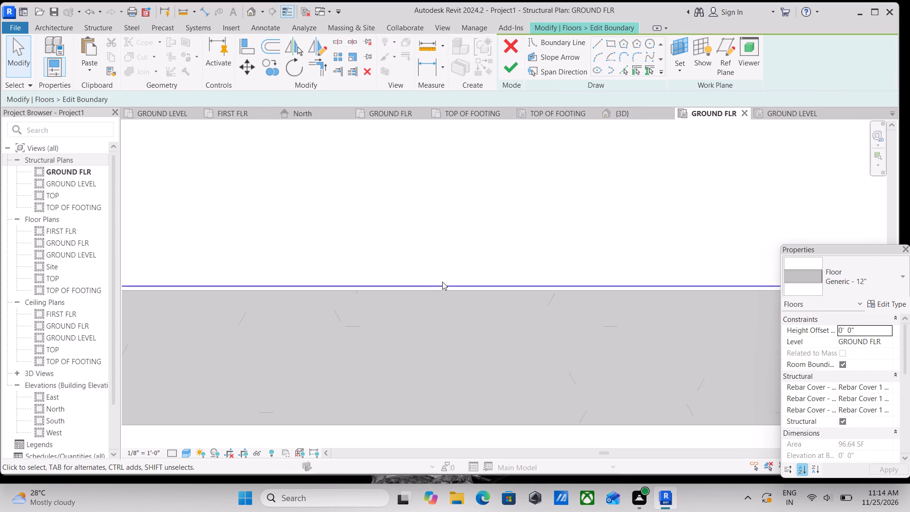
{"action": "scroll", "coordinate": [442, 282], "scroll_direction": "up", "scroll_amount": 3}
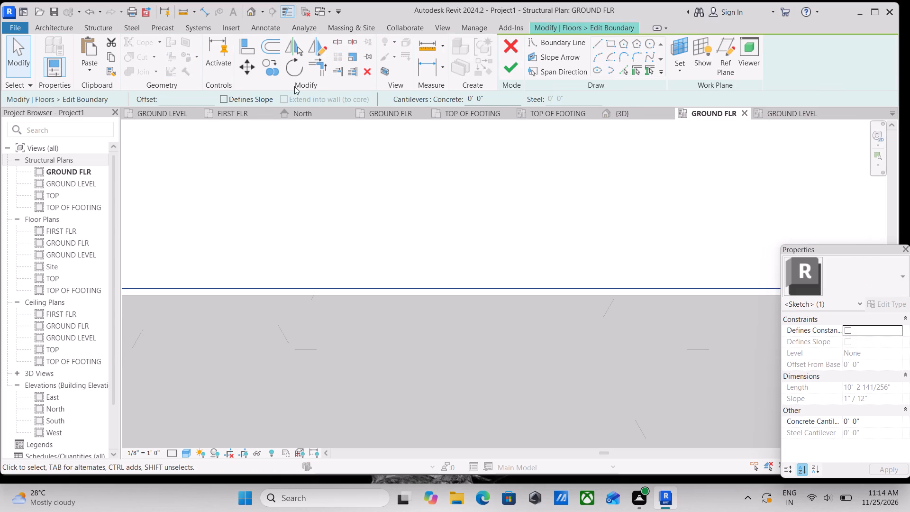
{"action": "left_click", "coordinate": [246, 64]}
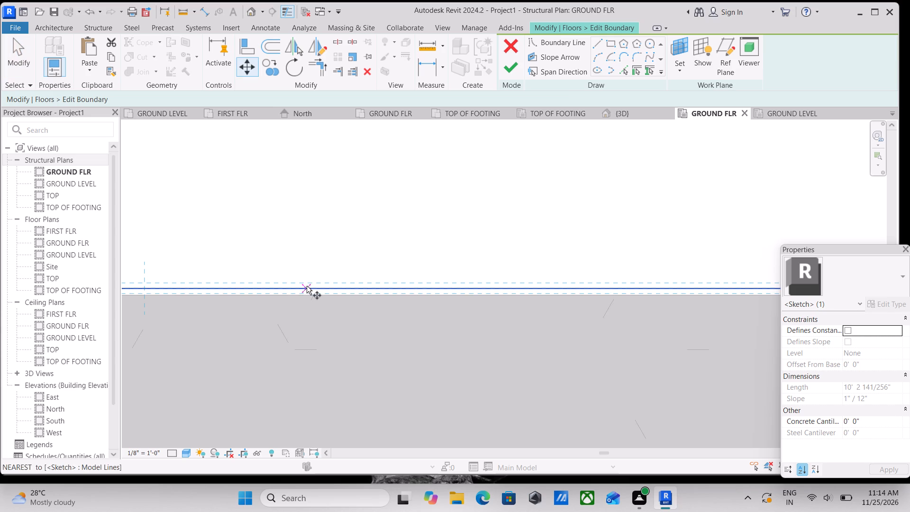
{"action": "scroll", "coordinate": [305, 287], "scroll_direction": "up", "scroll_amount": 4}
{"action": "scroll", "coordinate": [291, 286], "scroll_direction": "down", "scroll_amount": 5}
{"action": "middle_click_drag", "start_coordinate": [287, 286], "coordinate": [508, 263]}
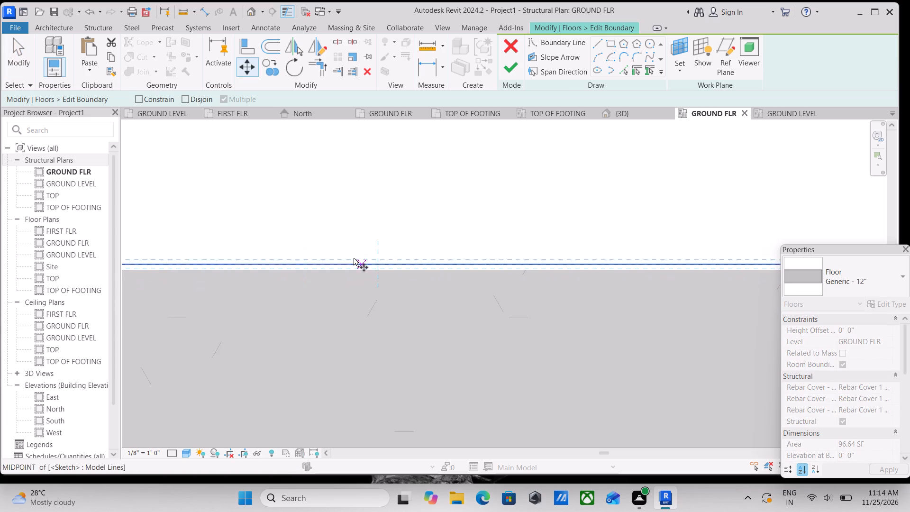
{"action": "scroll", "coordinate": [383, 254], "scroll_direction": "up", "scroll_amount": 4}
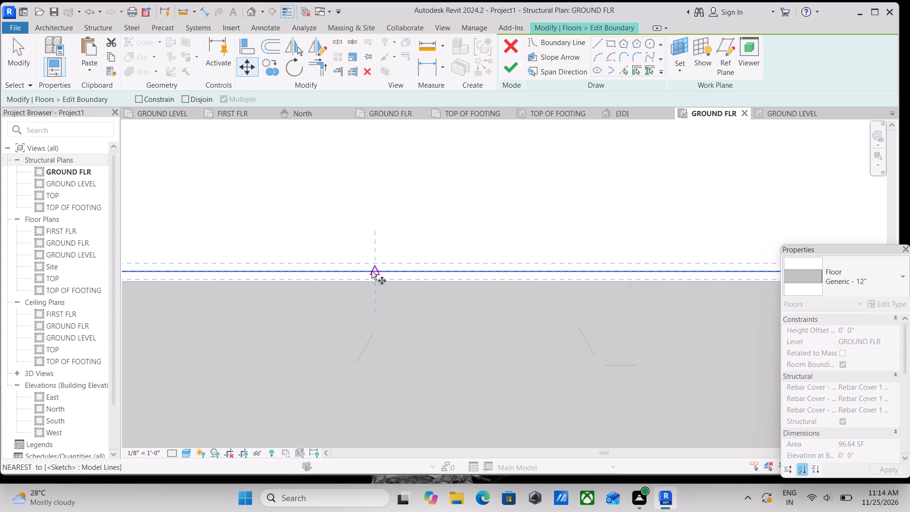
{"action": "left_click", "coordinate": [373, 270]}
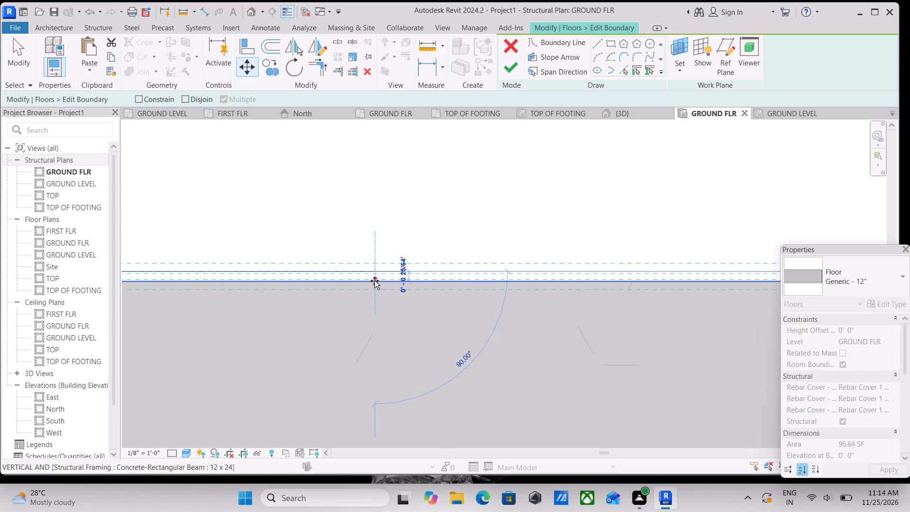
{"action": "left_click", "coordinate": [374, 282]}
{"action": "scroll", "coordinate": [374, 282], "scroll_direction": "down", "scroll_amount": 9}
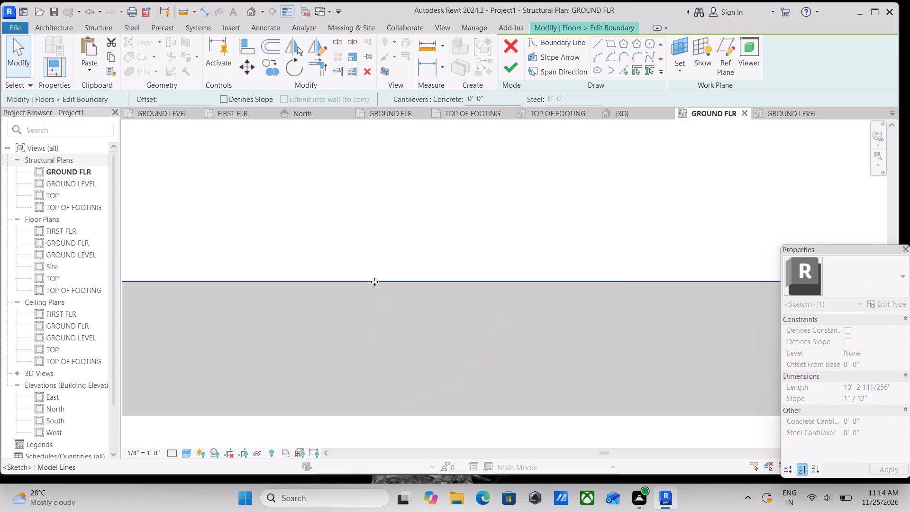
Check the slab boundary's grid 2 side and upper edges against the beams, and finish the boundary edit.
{"action": "scroll", "coordinate": [374, 282], "scroll_direction": "down", "scroll_amount": 10}
{"action": "middle_click_drag", "start_coordinate": [495, 230], "coordinate": [489, 319]}
{"action": "scroll", "coordinate": [489, 319], "scroll_direction": "up", "scroll_amount": 12}
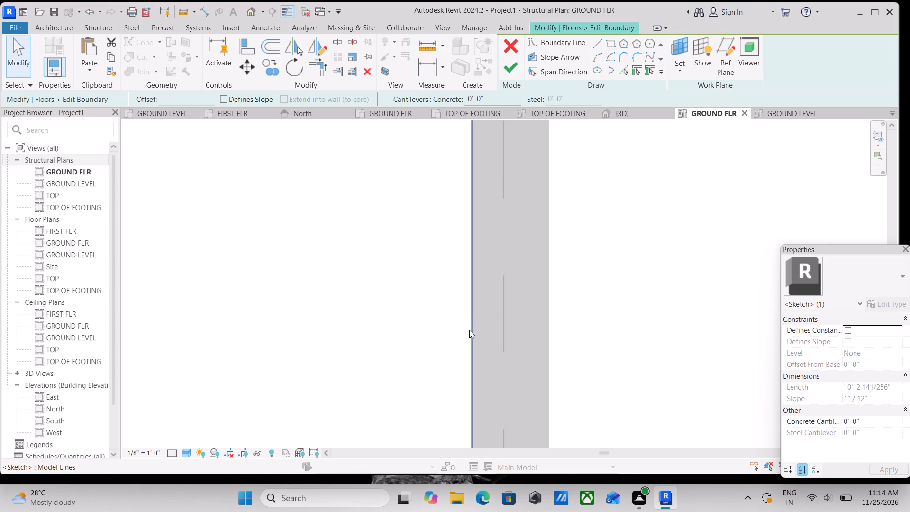
{"action": "scroll", "coordinate": [469, 330], "scroll_direction": "up", "scroll_amount": 11}
{"action": "scroll", "coordinate": [494, 315], "scroll_direction": "down", "scroll_amount": 12}
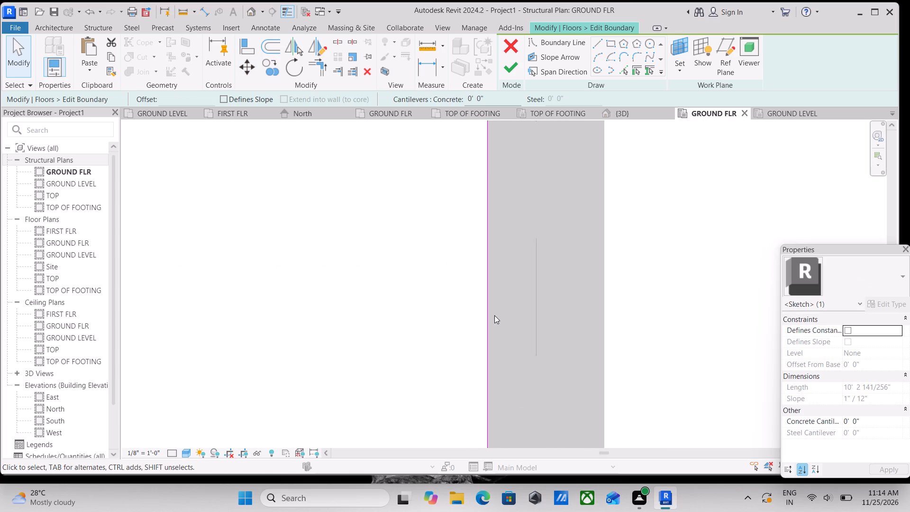
{"action": "scroll", "coordinate": [494, 315], "scroll_direction": "down", "scroll_amount": 10}
{"action": "middle_click_drag", "start_coordinate": [494, 314], "coordinate": [508, 379]}
{"action": "scroll", "coordinate": [508, 379], "scroll_direction": "up", "scroll_amount": 1}
{"action": "scroll", "coordinate": [500, 278], "scroll_direction": "down", "scroll_amount": 2}
{"action": "middle_click_drag", "start_coordinate": [500, 279], "coordinate": [500, 337]}
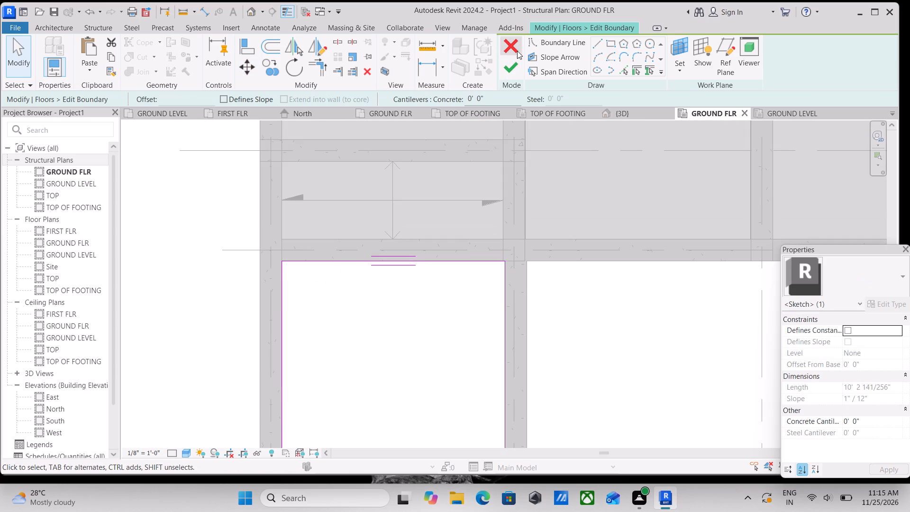
{"action": "left_click", "coordinate": [514, 60]}
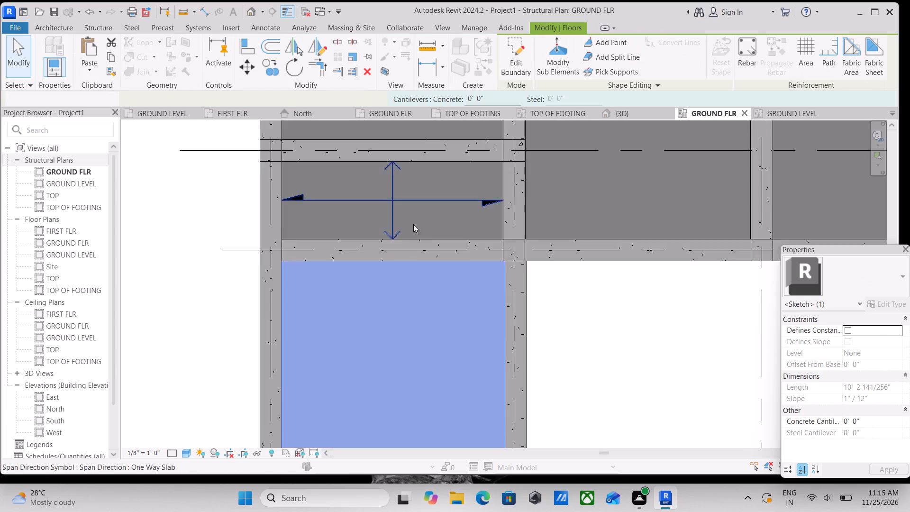
Clear the selection and switch to the 3D view to examine the ground floor slabs against the beams.
{"action": "scroll", "coordinate": [408, 235], "scroll_direction": "down", "scroll_amount": 4}
{"action": "key", "text": "Escape"}
{"action": "scroll", "coordinate": [450, 241], "scroll_direction": "down", "scroll_amount": 3}
{"action": "middle_click_drag", "start_coordinate": [454, 241], "coordinate": [439, 236]}
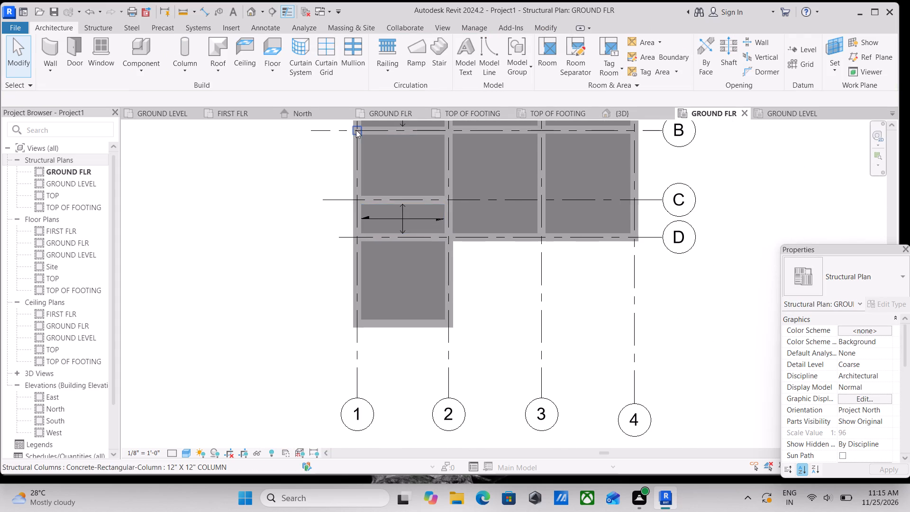
{"action": "left_click", "coordinate": [621, 114]}
{"action": "scroll", "coordinate": [399, 324], "scroll_direction": "up", "scroll_amount": 8}
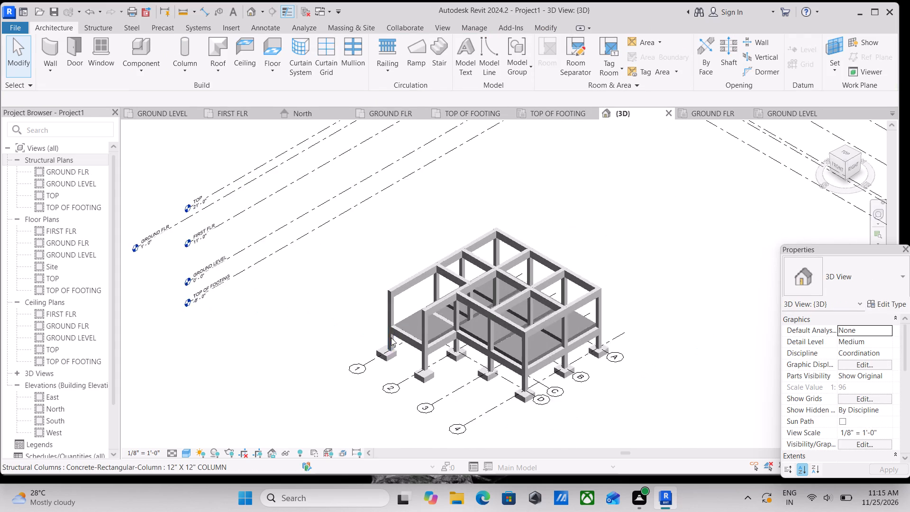
{"action": "scroll", "coordinate": [400, 341], "scroll_direction": "up", "scroll_amount": 5}
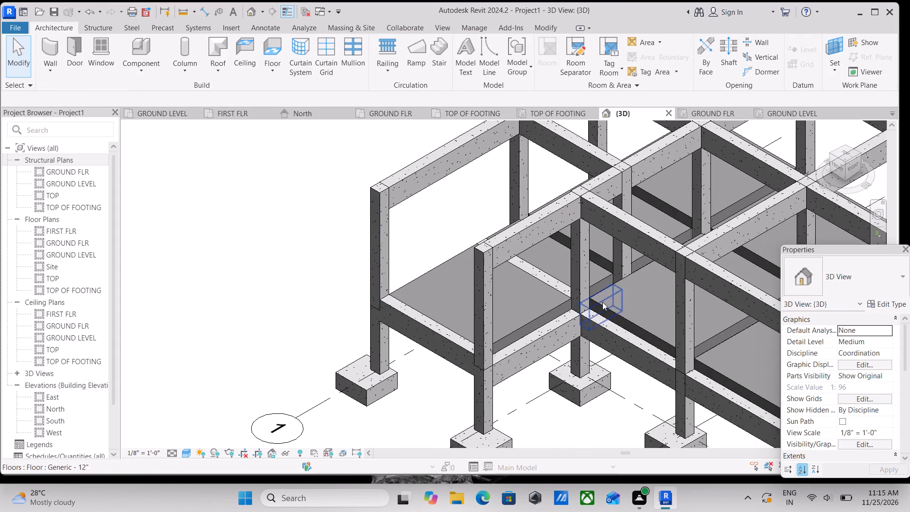
Select all Generic - 12" floor instances in the project and set their height offset from level to -1'.
{"action": "left_click", "coordinate": [607, 303]}
{"action": "scroll", "coordinate": [557, 301], "scroll_direction": "down", "scroll_amount": 3}
{"action": "middle_click_drag", "start_coordinate": [507, 301], "coordinate": [610, 179], "text": "shift"}
{"action": "middle_click_drag", "start_coordinate": [591, 282], "coordinate": [673, 217], "text": "shift"}
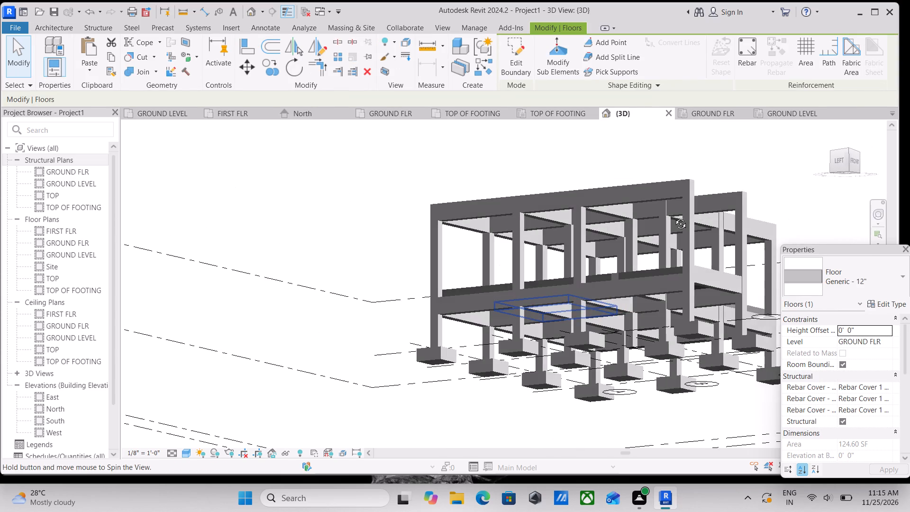
{"action": "middle_click_drag", "start_coordinate": [673, 217], "coordinate": [542, 251], "text": "shift"}
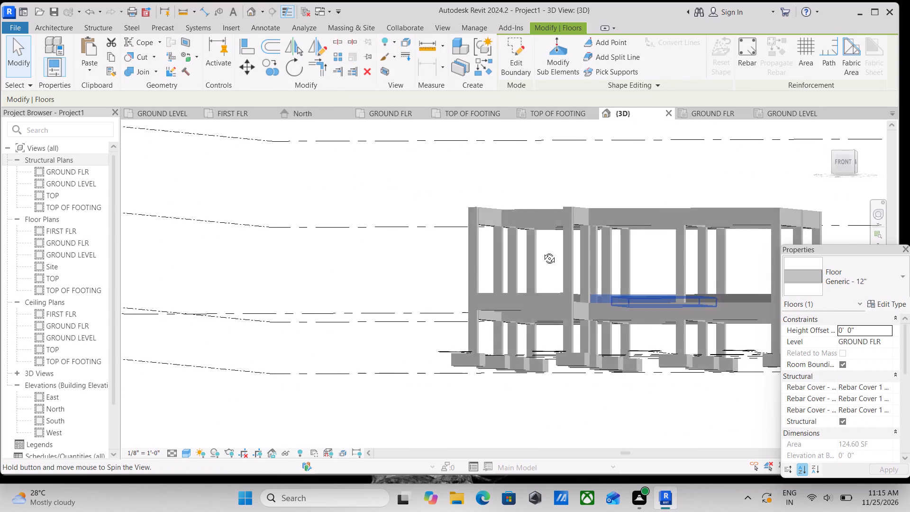
{"action": "middle_click_drag", "start_coordinate": [542, 251], "coordinate": [551, 301], "text": "shift"}
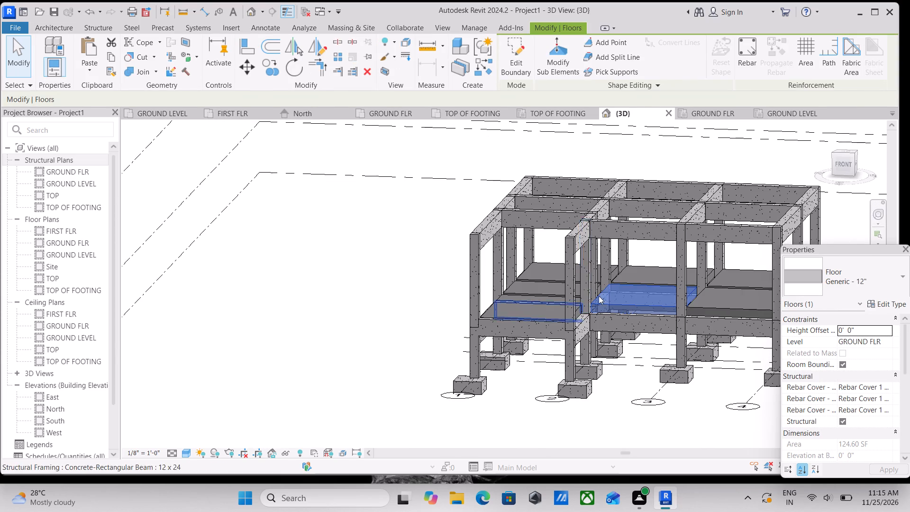
{"action": "key", "text": "s"}
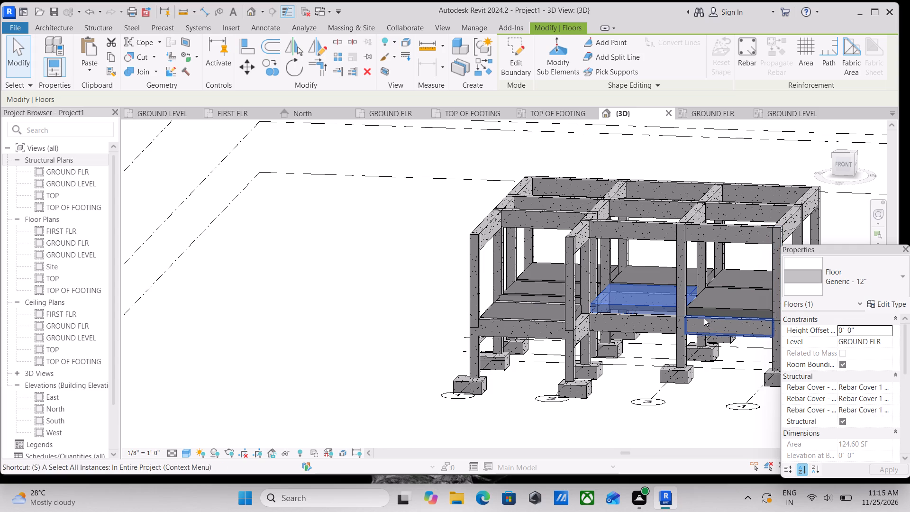
{"action": "key", "text": "a"}
{"action": "left_click", "coordinate": [865, 329]}
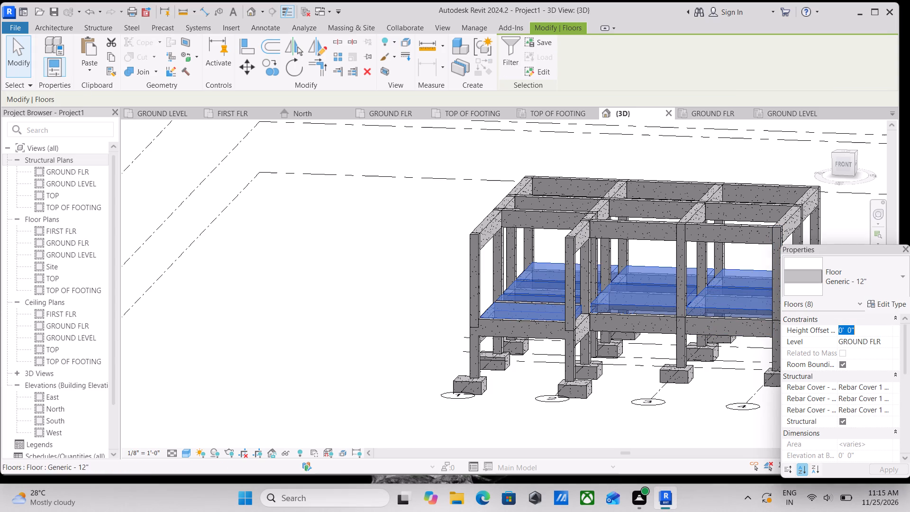
{"action": "key", "text": "1"}
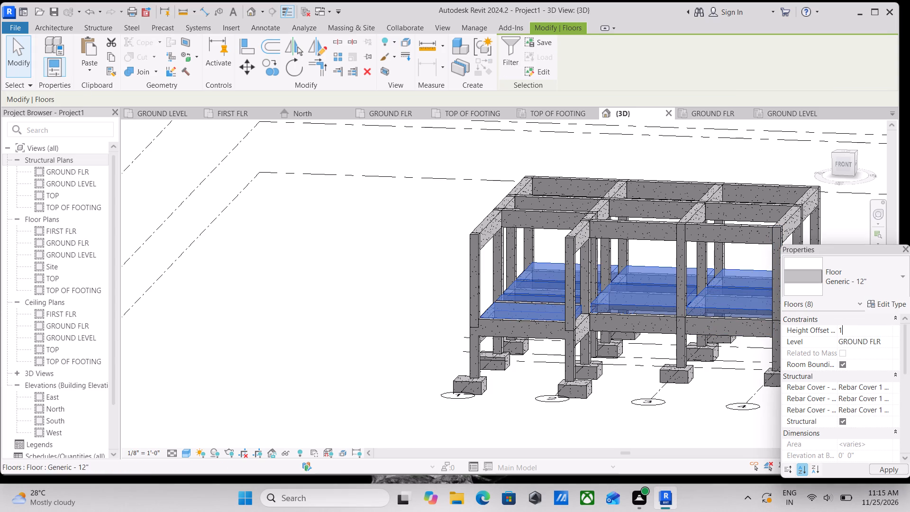
{"action": "key", "text": "BackSpace"}
{"action": "type", "text": "-1"}
{"action": "key", "text": "apostrophe"}
{"action": "key", "text": "Return"}
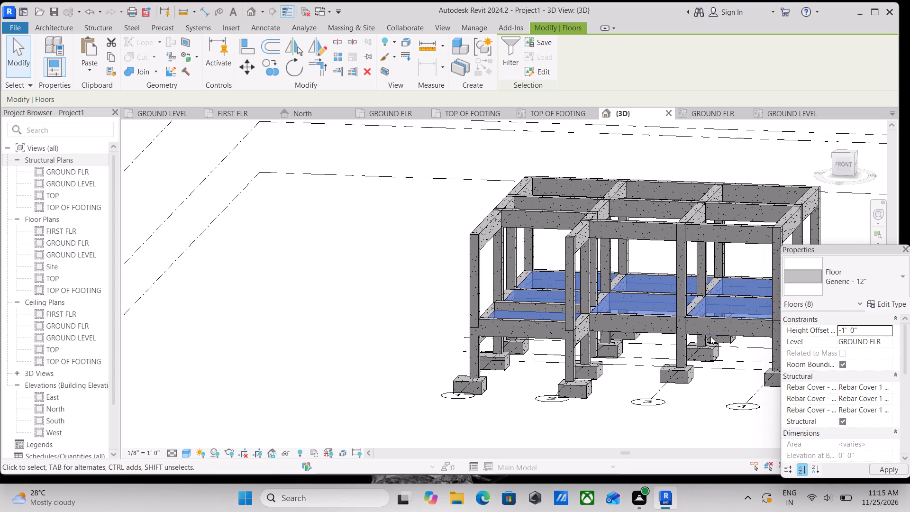
{"action": "key", "text": "Escape"}
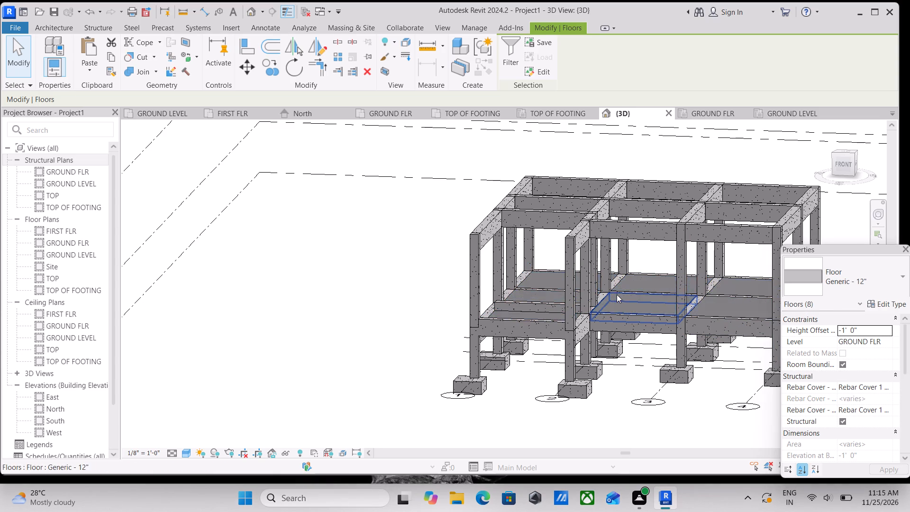
Delete the 12 x 24 ground floor beam along grid D between grids 1 and 2.
{"action": "scroll", "coordinate": [552, 312], "scroll_direction": "up", "scroll_amount": 3}
{"action": "scroll", "coordinate": [540, 284], "scroll_direction": "down", "scroll_amount": 2}
{"action": "middle_click_drag", "start_coordinate": [547, 268], "coordinate": [547, 269], "text": "shift"}
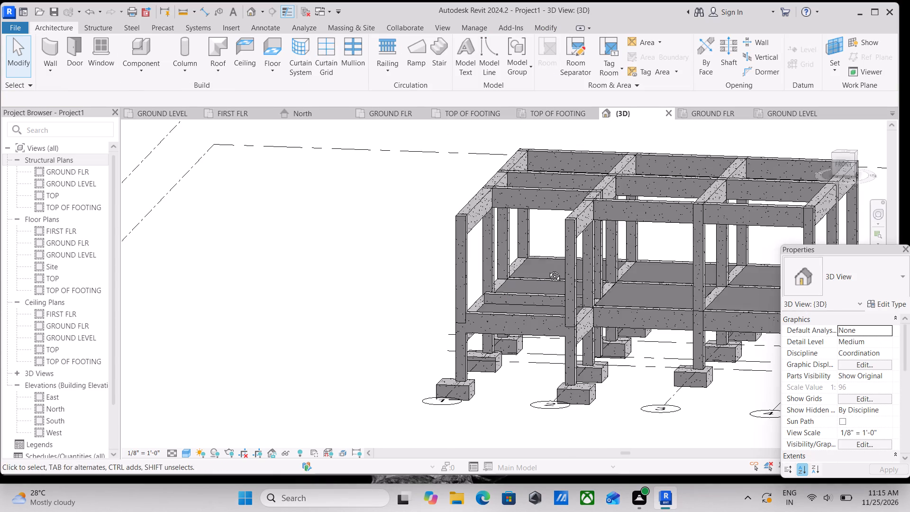
{"action": "middle_click_drag", "start_coordinate": [547, 269], "coordinate": [440, 301], "text": "shift"}
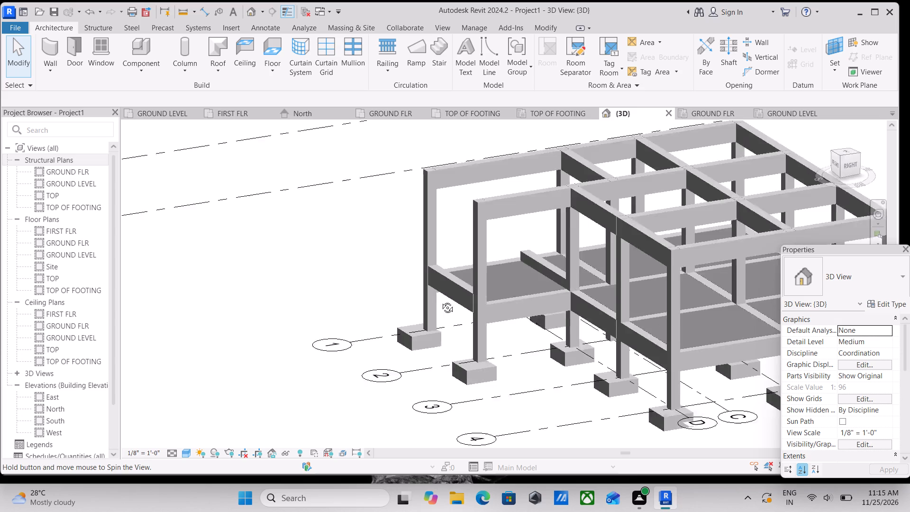
{"action": "middle_click_drag", "start_coordinate": [440, 301], "coordinate": [416, 295], "text": "shift"}
{"action": "middle_click_drag", "start_coordinate": [542, 308], "coordinate": [589, 294], "text": "shift"}
{"action": "middle_click_drag", "start_coordinate": [517, 294], "coordinate": [509, 352], "text": "shift"}
{"action": "scroll", "coordinate": [509, 352], "scroll_direction": "up", "scroll_amount": 1}
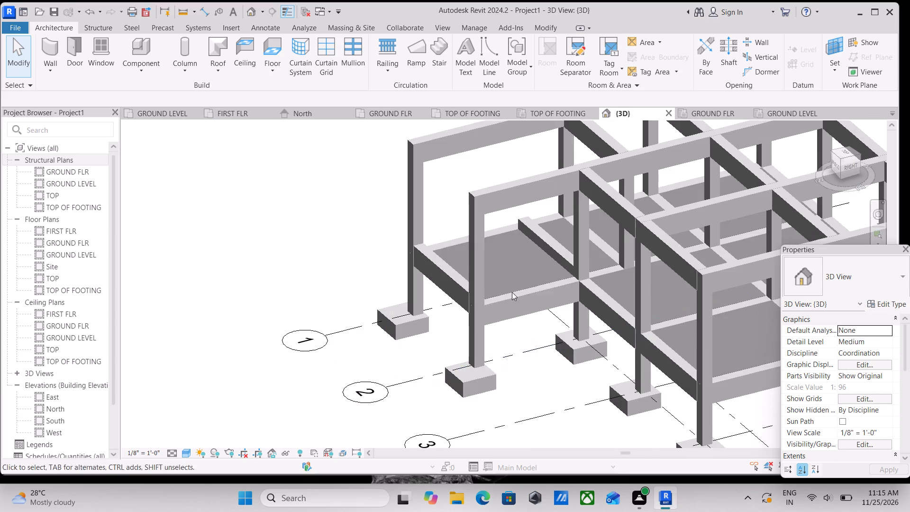
{"action": "scroll", "coordinate": [526, 253], "scroll_direction": "up", "scroll_amount": 3}
{"action": "left_click", "coordinate": [556, 227]}
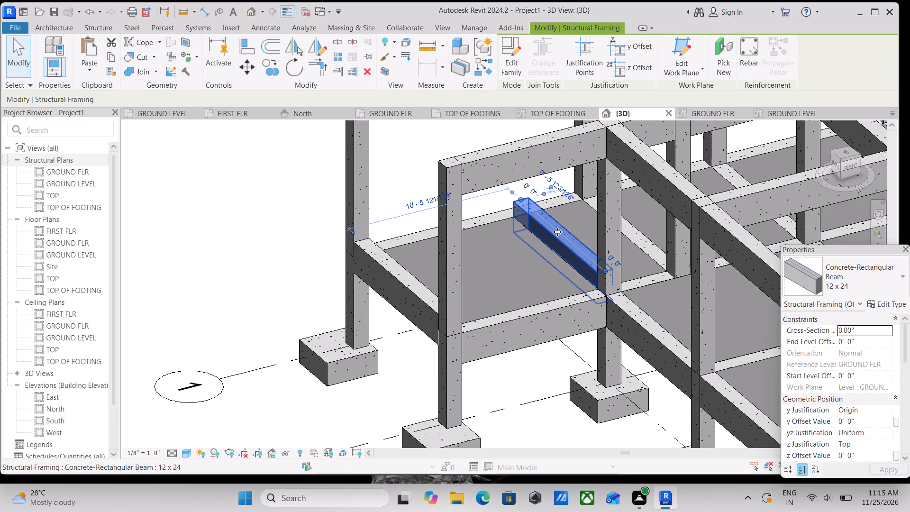
{"action": "right_click", "coordinate": [557, 232]}
{"action": "left_click", "coordinate": [595, 300]}
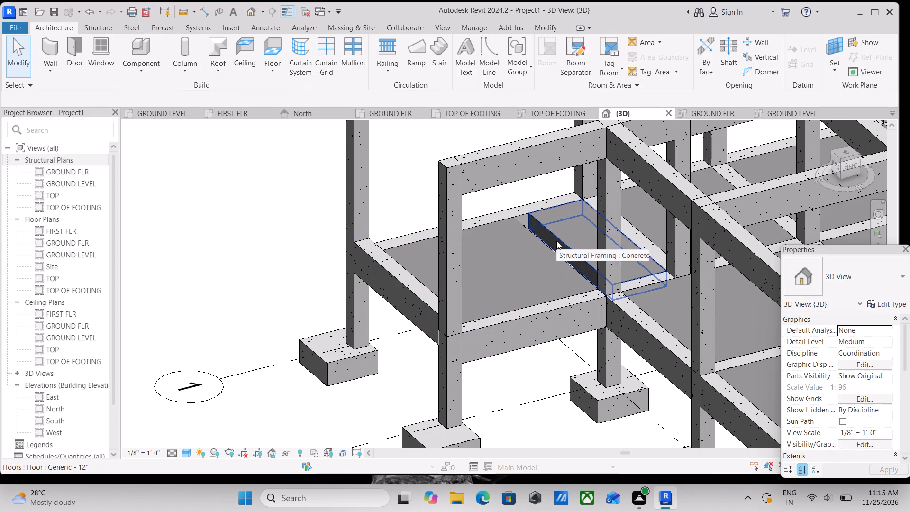
Delete the narrow floor slab between grids C and D in the bay between grids 1 and 2.
{"action": "scroll", "coordinate": [556, 241], "scroll_direction": "down", "scroll_amount": 3}
{"action": "middle_click_drag", "start_coordinate": [480, 235], "coordinate": [511, 263], "text": "shift"}
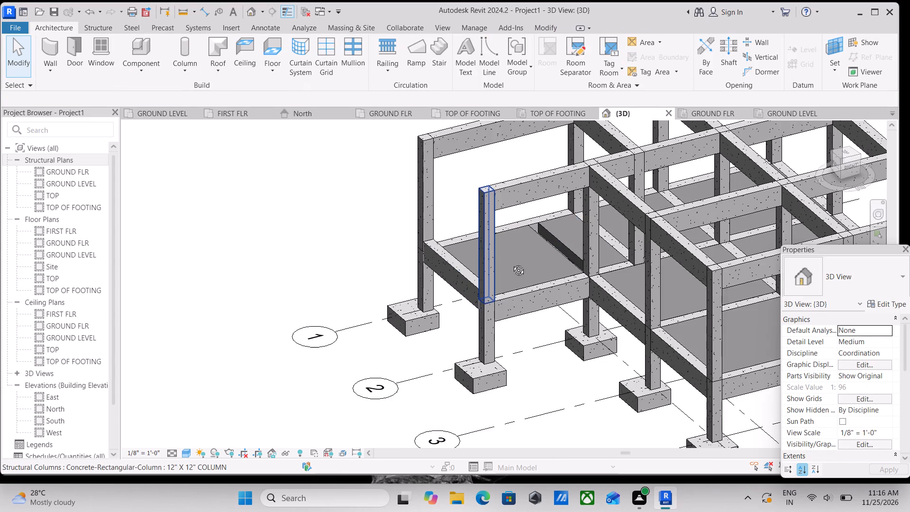
{"action": "middle_click_drag", "start_coordinate": [511, 263], "coordinate": [584, 324], "text": "shift"}
{"action": "scroll", "coordinate": [546, 329], "scroll_direction": "up", "scroll_amount": 2}
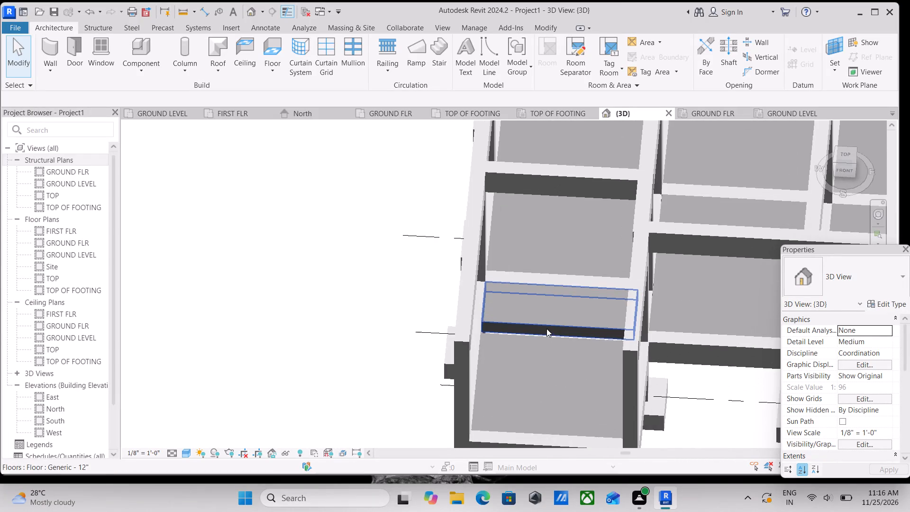
{"action": "left_click", "coordinate": [546, 323]}
{"action": "right_click", "coordinate": [546, 323]}
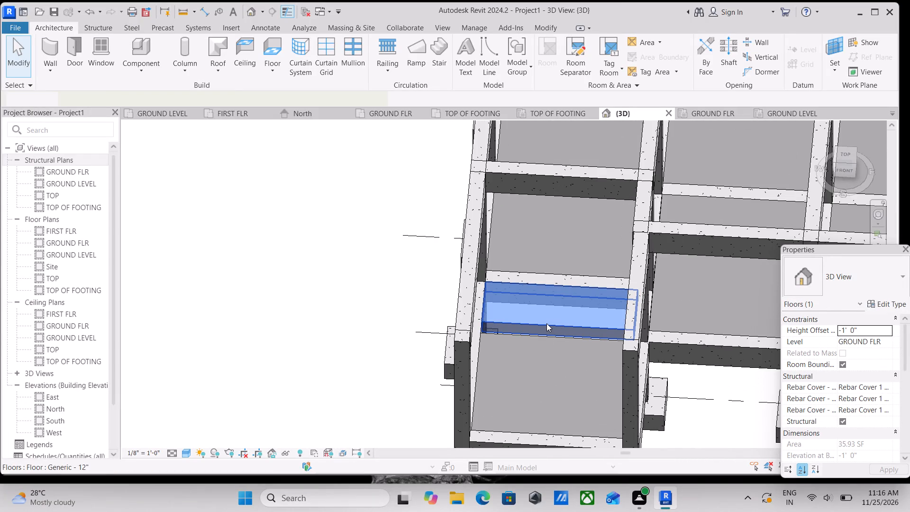
{"action": "left_click", "coordinate": [612, 134]}
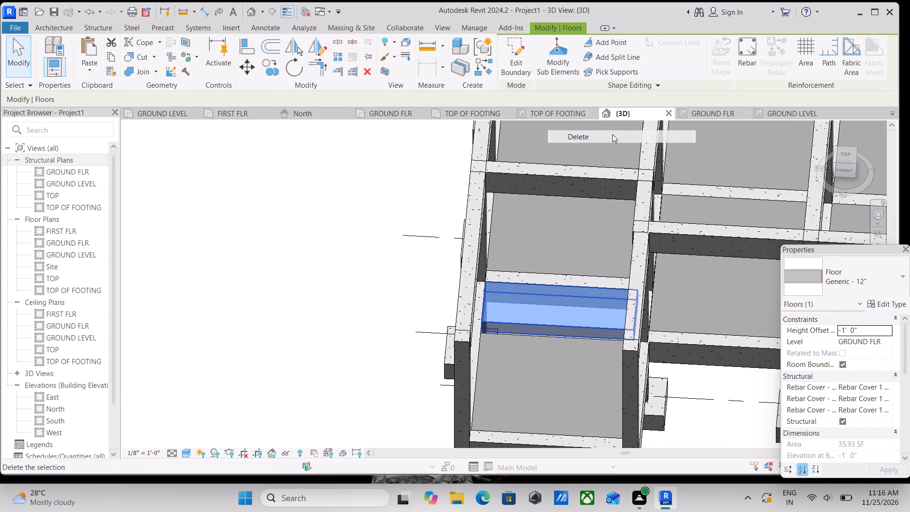
Open the boundary of the front ground floor slab below grid D, between grids 1 and 2, for editing in top view.
{"action": "left_click", "coordinate": [546, 337]}
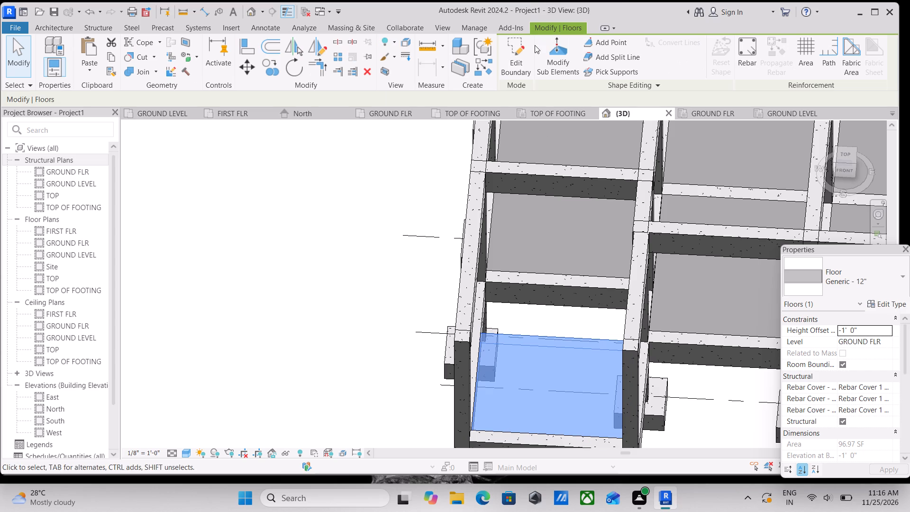
{"action": "left_click", "coordinate": [521, 53]}
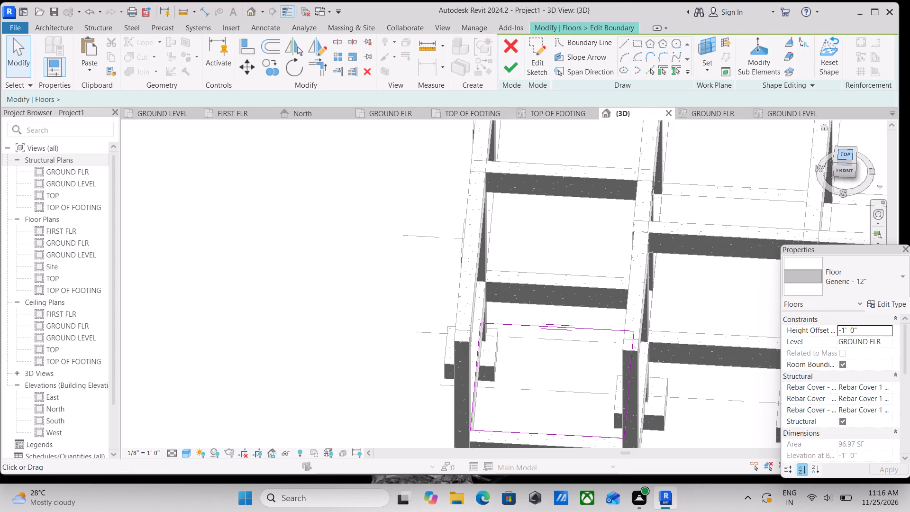
{"action": "left_click", "coordinate": [846, 155]}
{"action": "scroll", "coordinate": [492, 335], "scroll_direction": "up", "scroll_amount": 2}
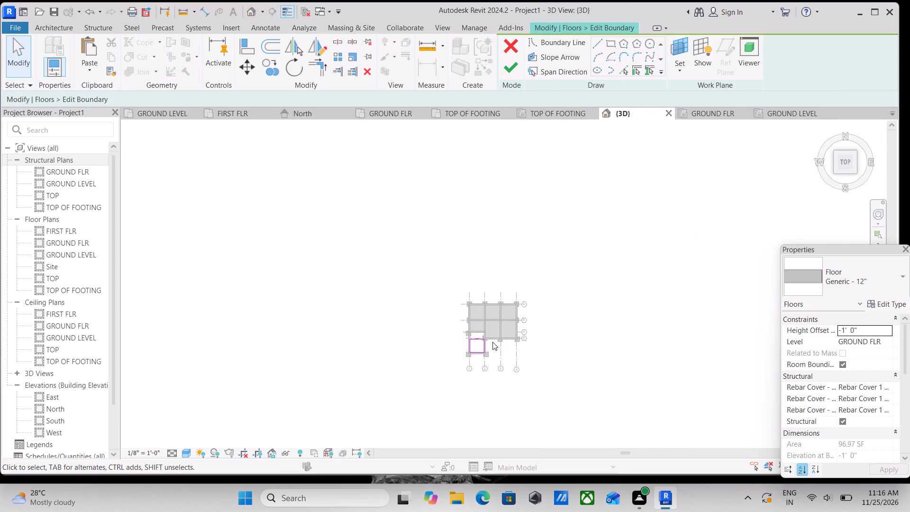
{"action": "scroll", "coordinate": [492, 342], "scroll_direction": "up", "scroll_amount": 12}
{"action": "scroll", "coordinate": [459, 308], "scroll_direction": "up", "scroll_amount": 5}
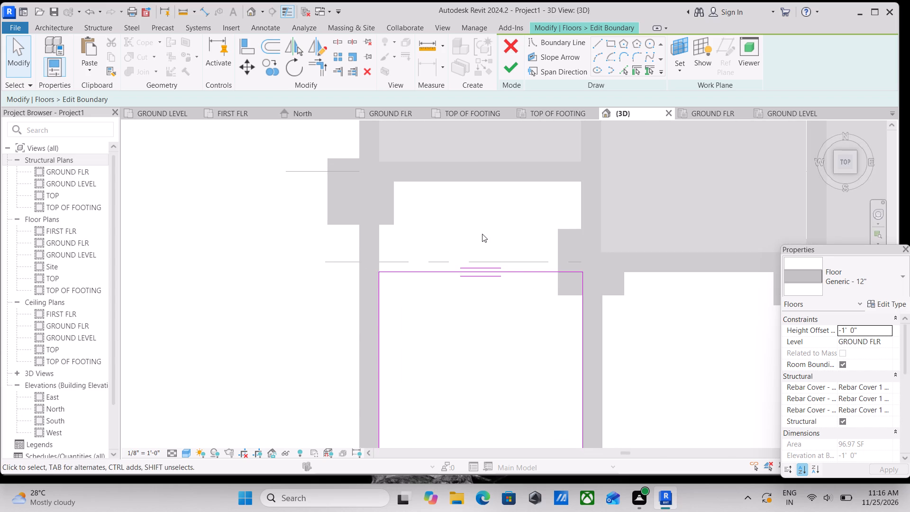
{"action": "middle_click_drag", "start_coordinate": [482, 228], "coordinate": [489, 267]}
{"action": "scroll", "coordinate": [501, 297], "scroll_direction": "up", "scroll_amount": 2}
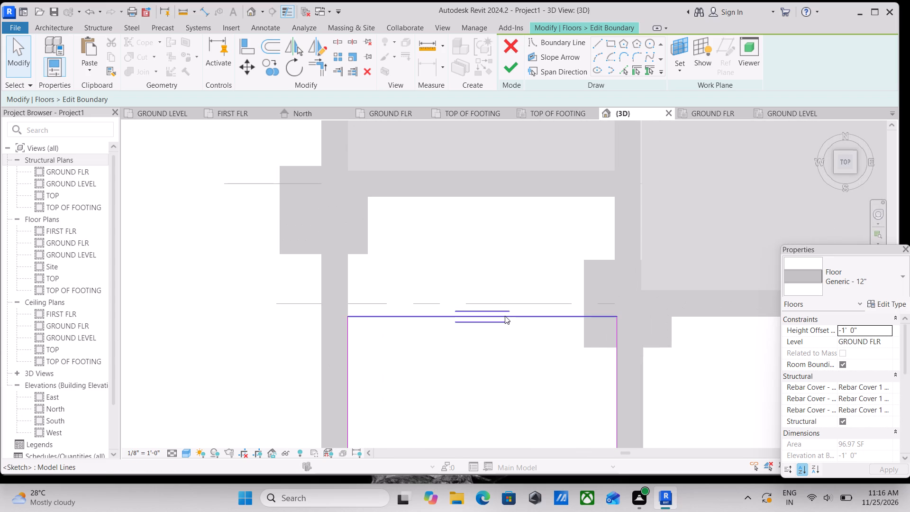
Move the slab boundary edge near grid D toward the grid C beam, to about 10 1/2" from grid C.
{"action": "left_click", "coordinate": [505, 316]}
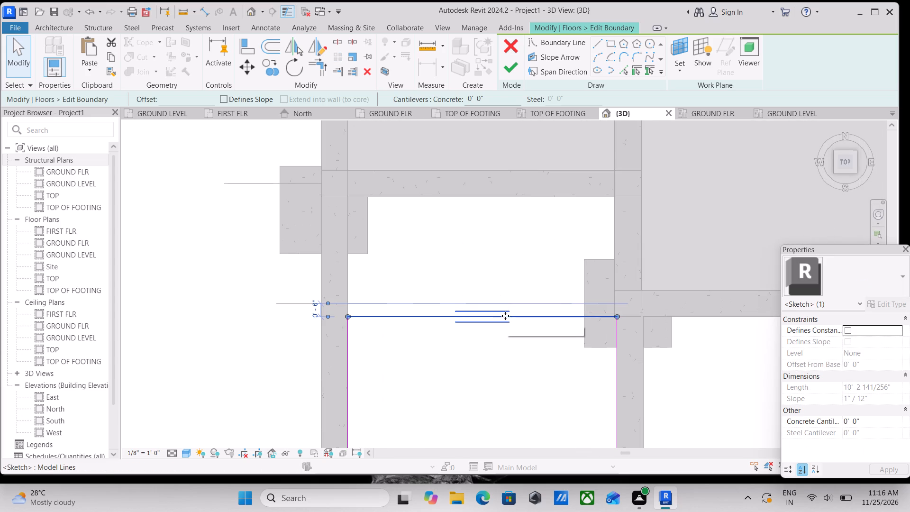
{"action": "key", "text": "Up"}
{"action": "key", "text": "Up"}
{"action": "key", "text": "Up"}
{"action": "key", "text": "Up"}
{"action": "key", "text": "Up"}
{"action": "key", "text": "Up"}
{"action": "key", "text": "Up"}
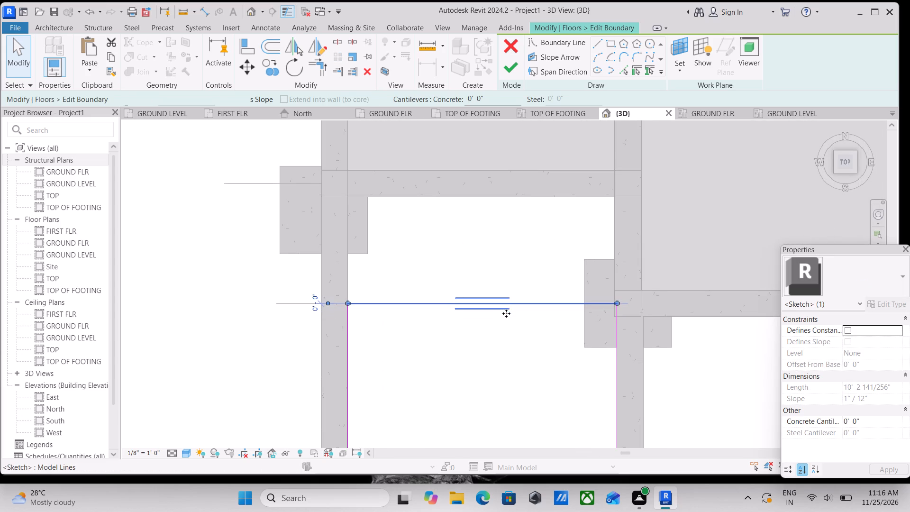
{"action": "key", "text": "Up"}
{"action": "key", "text": "Up"}
{"action": "key", "text": "Up"}
{"action": "key", "text": "Up"}
{"action": "key", "text": "Up"}
{"action": "key", "text": "Up"}
{"action": "key", "text": "Up"}
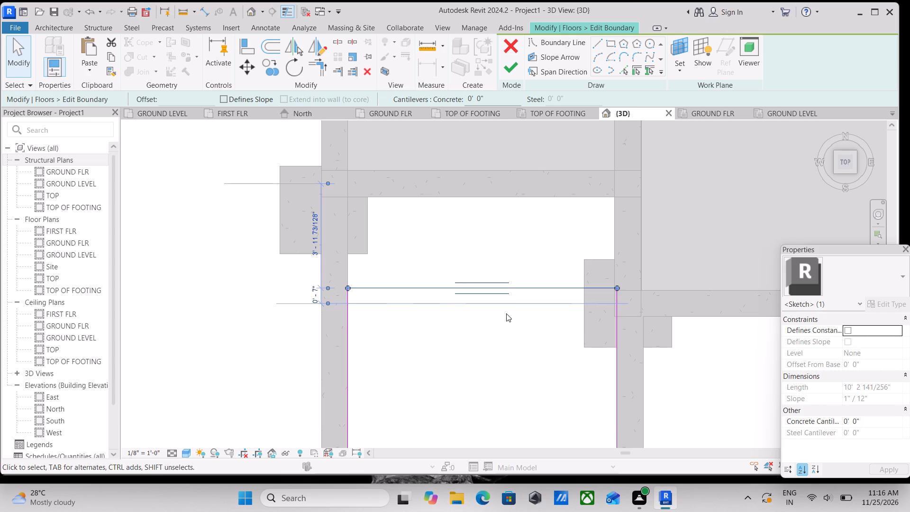
{"action": "key", "text": "Up"}
{"action": "key", "text": "Up"}
{"action": "key", "text": "Up"}
{"action": "key", "text": "Up"}
{"action": "key", "text": "Up"}
{"action": "key", "text": "Up"}
{"action": "key", "text": "Up"}
{"action": "key", "text": "Up"}
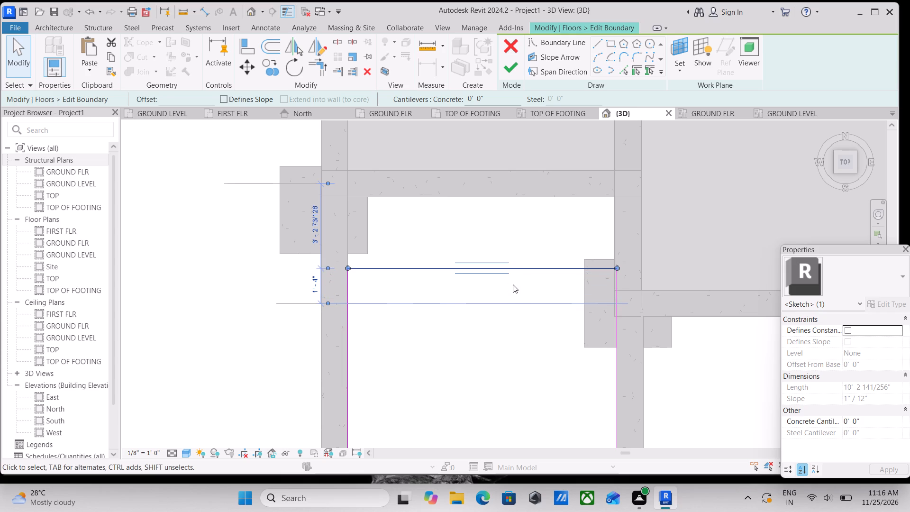
{"action": "key", "text": "Up"}
{"action": "key", "text": "Up"}
{"action": "key", "text": "Up"}
{"action": "key", "text": "Up"}
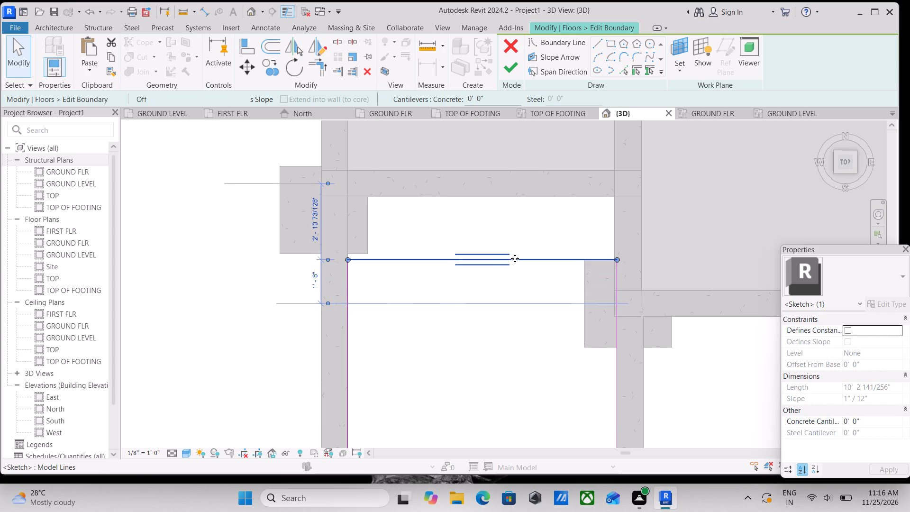
{"action": "key", "text": "Up"}
{"action": "key", "text": "Up"}
{"action": "key", "text": "Up"}
{"action": "key", "text": "Up"}
{"action": "key", "text": "Up"}
{"action": "key", "text": "Up"}
{"action": "key", "text": "Up"}
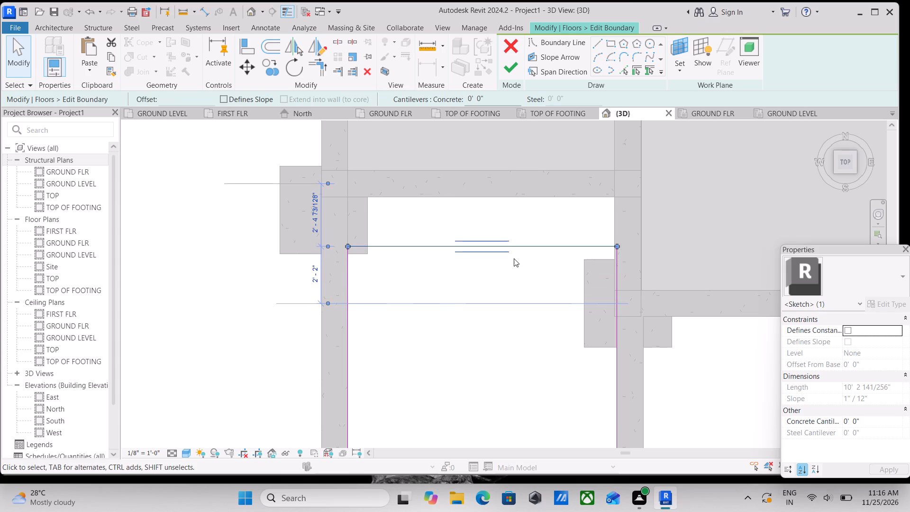
{"action": "key", "text": "Up"}
{"action": "key", "text": "Up"}
{"action": "key", "text": "Up"}
{"action": "key", "text": "Up"}
{"action": "key", "text": "Up"}
{"action": "key", "text": "Up"}
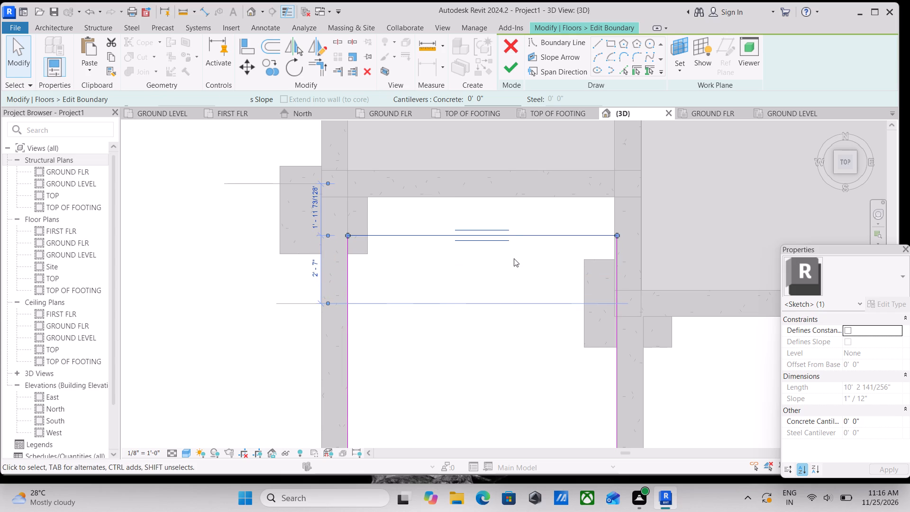
{"action": "key", "text": "Up"}
{"action": "key", "text": "Up"}
{"action": "key", "text": "Up"}
{"action": "key", "text": "Up"}
{"action": "key", "text": "Up"}
{"action": "key", "text": "Up"}
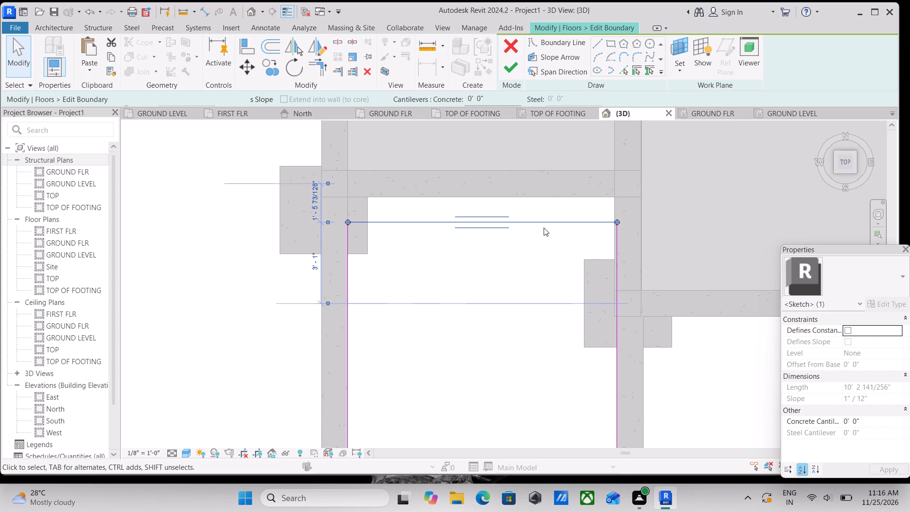
{"action": "key", "text": "Up"}
{"action": "key", "text": "Up"}
{"action": "key", "text": "Up"}
{"action": "key", "text": "Up"}
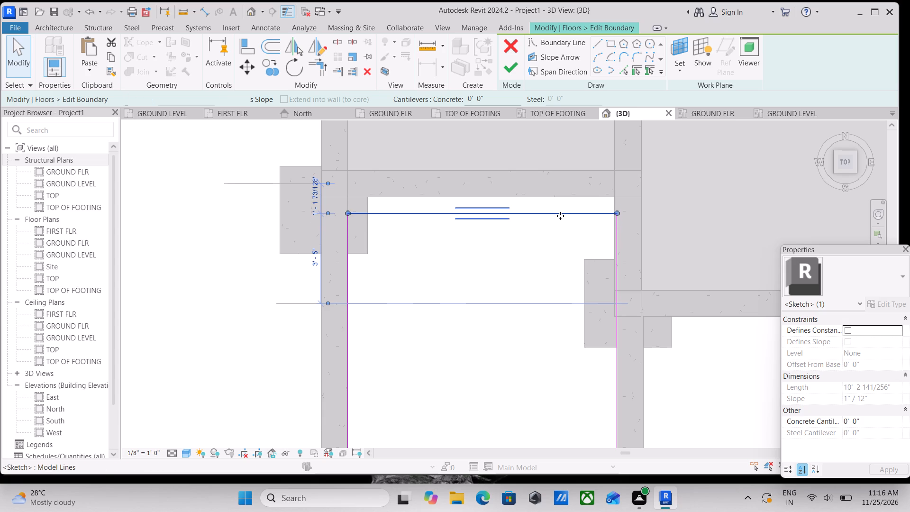
{"action": "key", "text": "Up"}
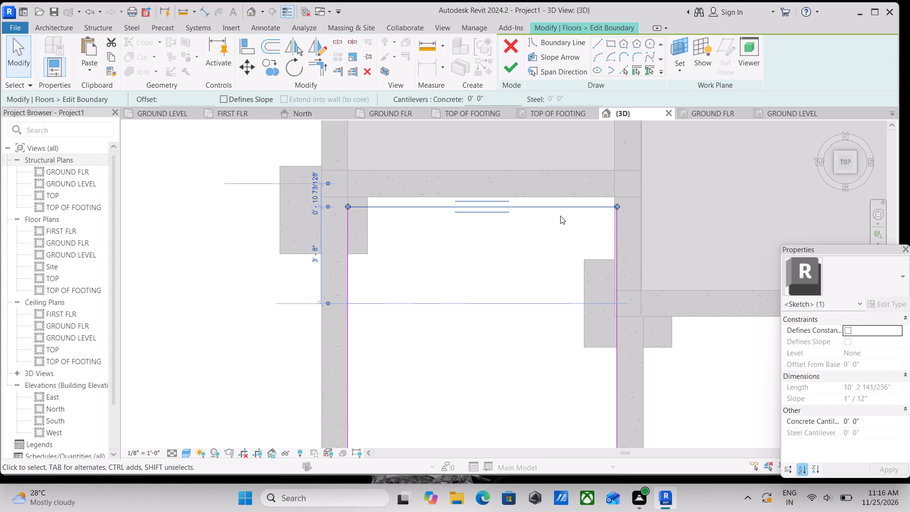
Nudge the same boundary edge flush with the near face of the grid C beam, about 6" from grid C.
{"action": "scroll", "coordinate": [558, 204], "scroll_direction": "up", "scroll_amount": 1}
{"action": "middle_click_drag", "start_coordinate": [568, 211], "coordinate": [573, 217]}
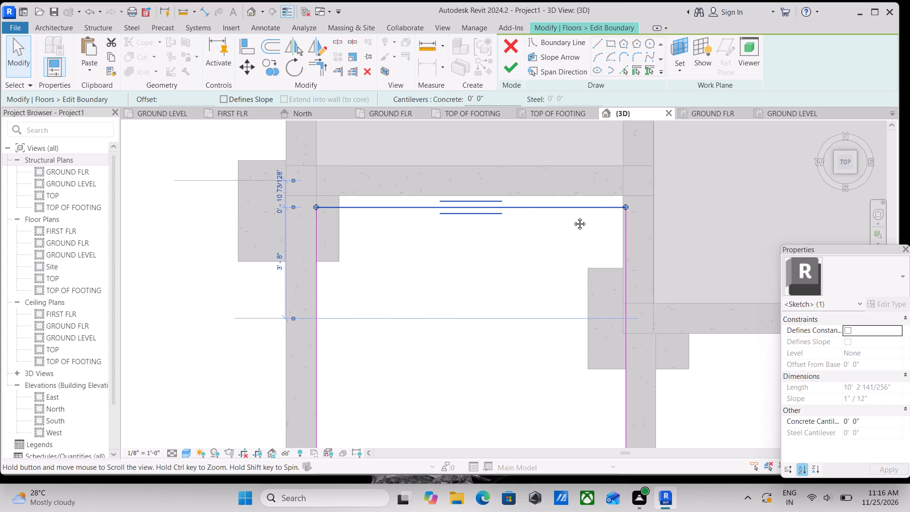
{"action": "middle_click_drag", "start_coordinate": [573, 217], "coordinate": [591, 250]}
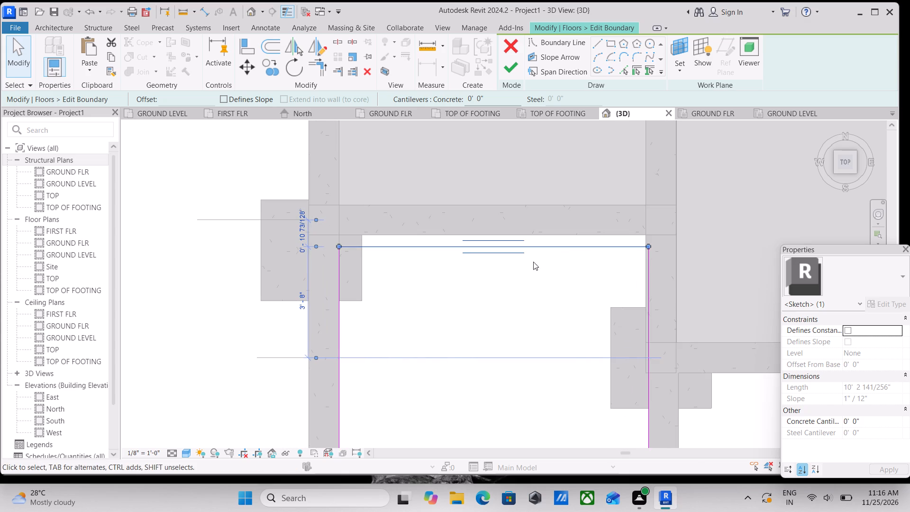
{"action": "scroll", "coordinate": [539, 261], "scroll_direction": "down", "scroll_amount": 2}
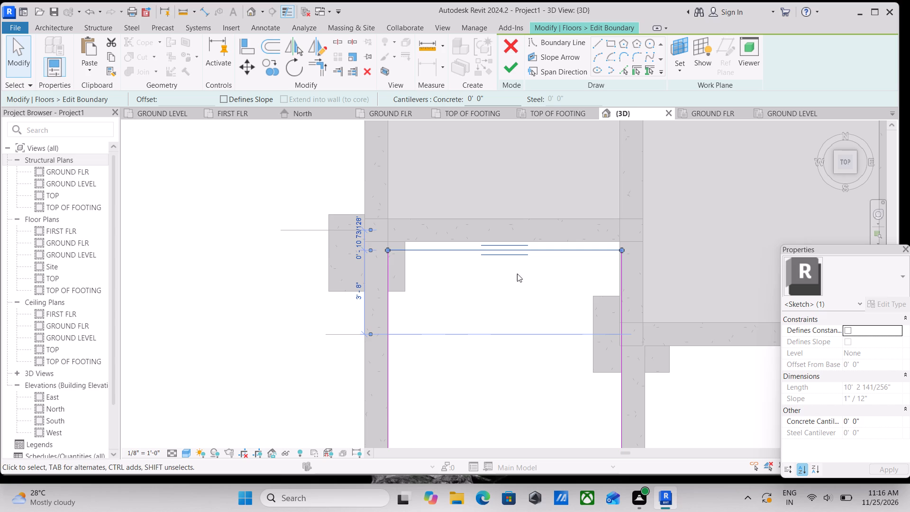
{"action": "scroll", "coordinate": [473, 247], "scroll_direction": "up", "scroll_amount": 2}
{"action": "scroll", "coordinate": [473, 247], "scroll_direction": "down", "scroll_amount": 2}
{"action": "middle_click_drag", "start_coordinate": [474, 245], "coordinate": [470, 261]}
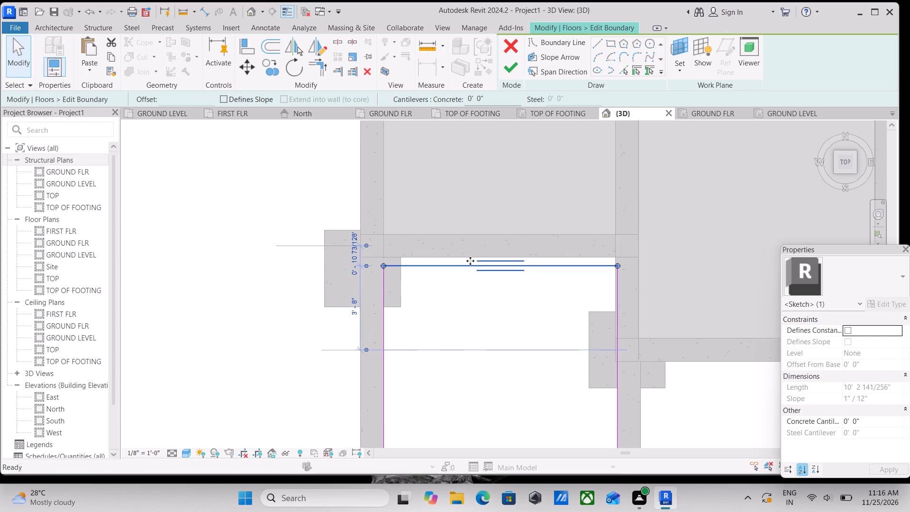
{"action": "scroll", "coordinate": [407, 279], "scroll_direction": "up", "scroll_amount": 1}
{"action": "scroll", "coordinate": [428, 271], "scroll_direction": "down", "scroll_amount": 1}
{"action": "middle_click_drag", "start_coordinate": [428, 271], "coordinate": [406, 277]}
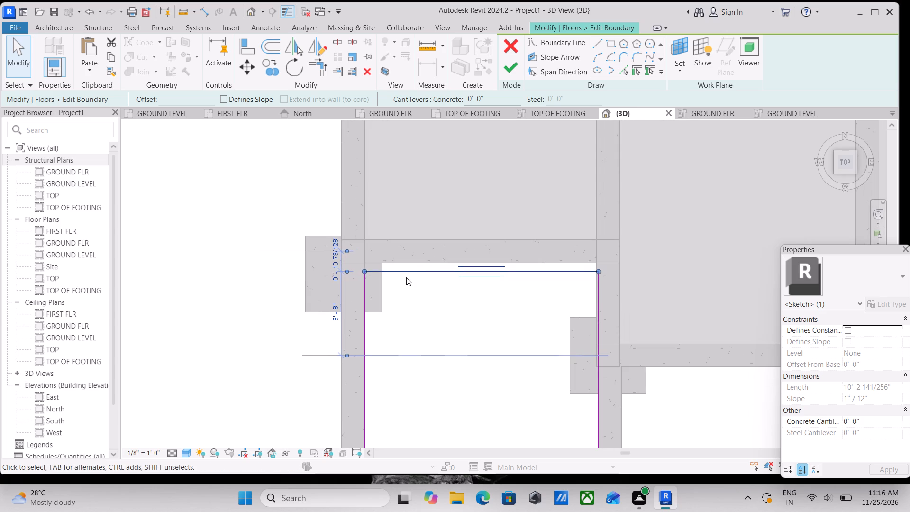
{"action": "scroll", "coordinate": [406, 277], "scroll_direction": "up", "scroll_amount": 2}
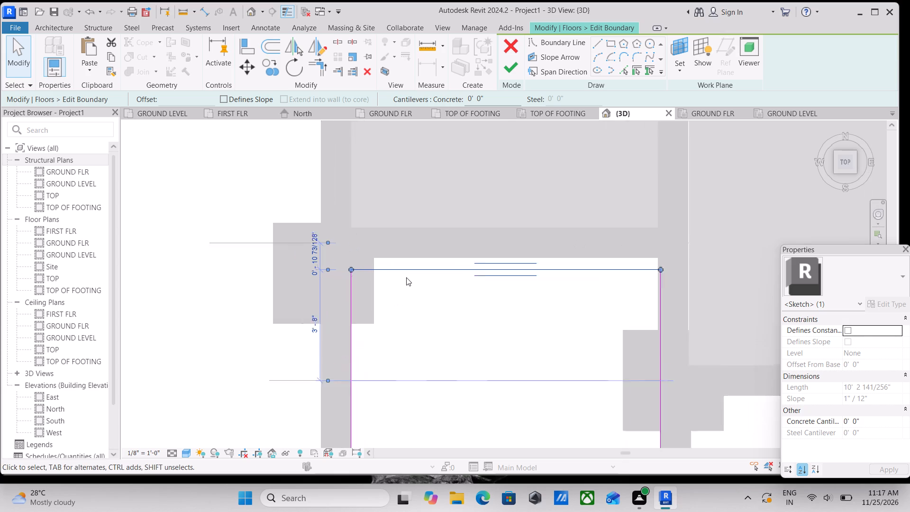
{"action": "scroll", "coordinate": [406, 277], "scroll_direction": "up", "scroll_amount": 2}
{"action": "scroll", "coordinate": [421, 264], "scroll_direction": "down", "scroll_amount": 4}
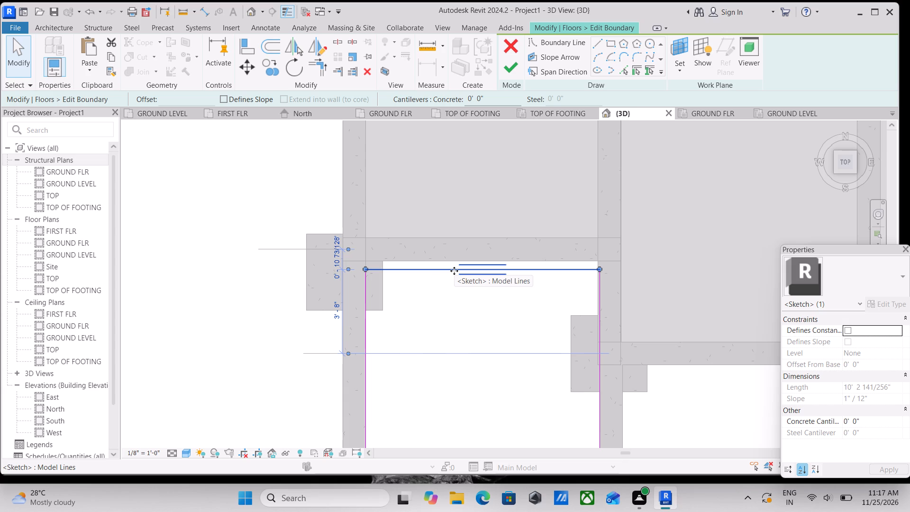
{"action": "scroll", "coordinate": [454, 271], "scroll_direction": "up", "scroll_amount": 2}
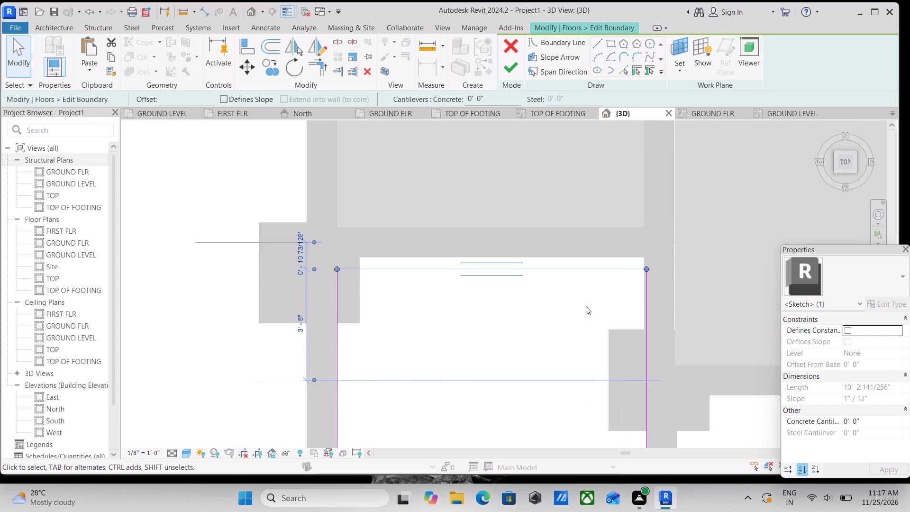
{"action": "middle_click_drag", "start_coordinate": [583, 306], "coordinate": [572, 357]}
{"action": "scroll", "coordinate": [578, 330], "scroll_direction": "up", "scroll_amount": 1}
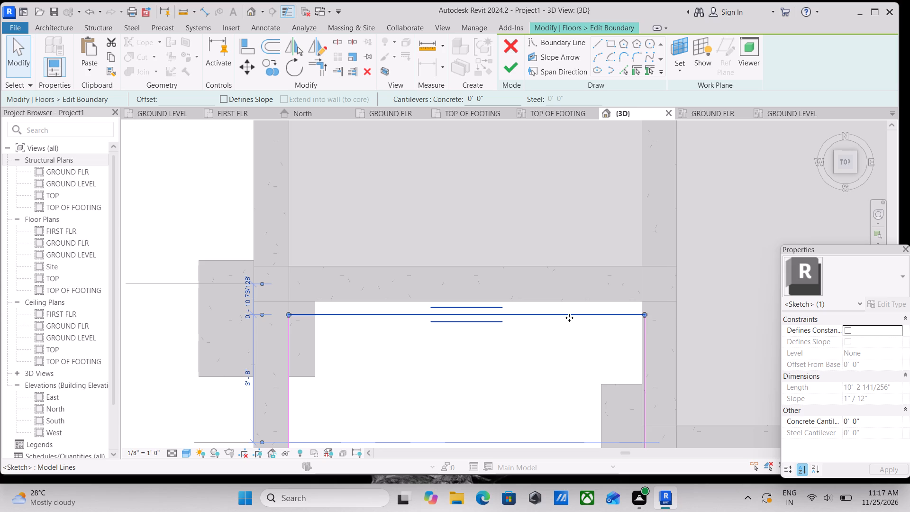
{"action": "scroll", "coordinate": [553, 306], "scroll_direction": "up", "scroll_amount": 1}
{"action": "scroll", "coordinate": [588, 322], "scroll_direction": "up", "scroll_amount": 3}
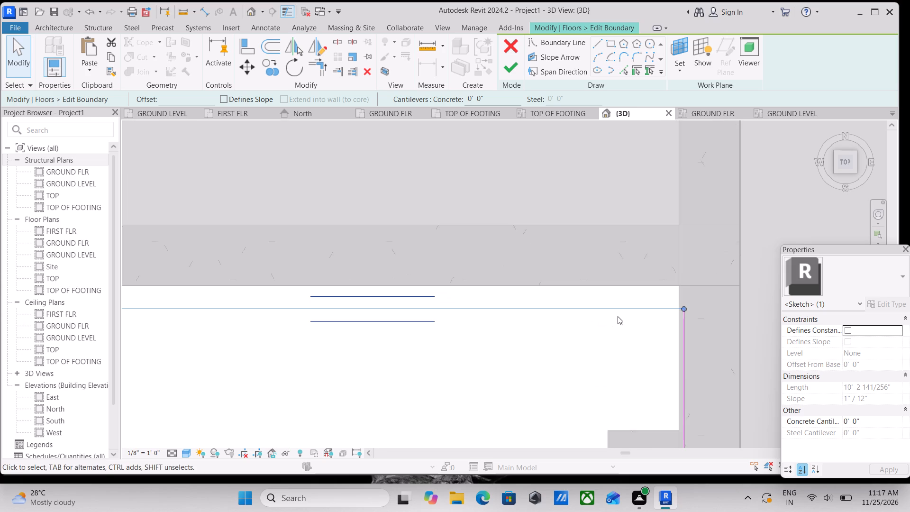
{"action": "key", "text": "Escape"}
{"action": "scroll", "coordinate": [494, 354], "scroll_direction": "down", "scroll_amount": 2}
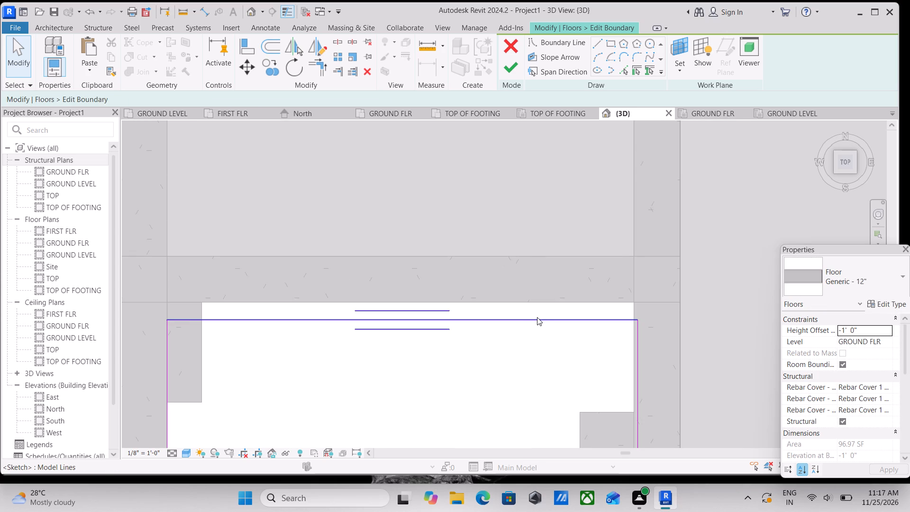
{"action": "left_click", "coordinate": [535, 318]}
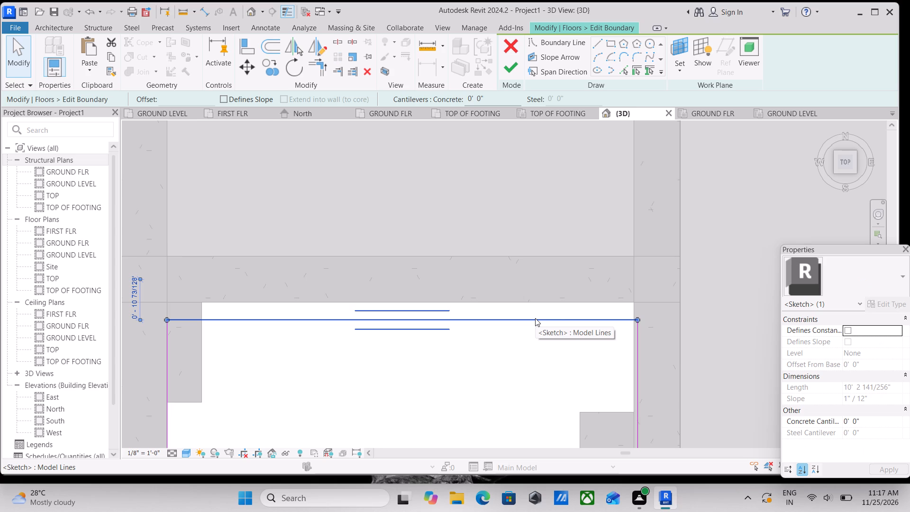
{"action": "key", "text": "Up"}
{"action": "key", "text": "Up"}
{"action": "key", "text": "Up"}
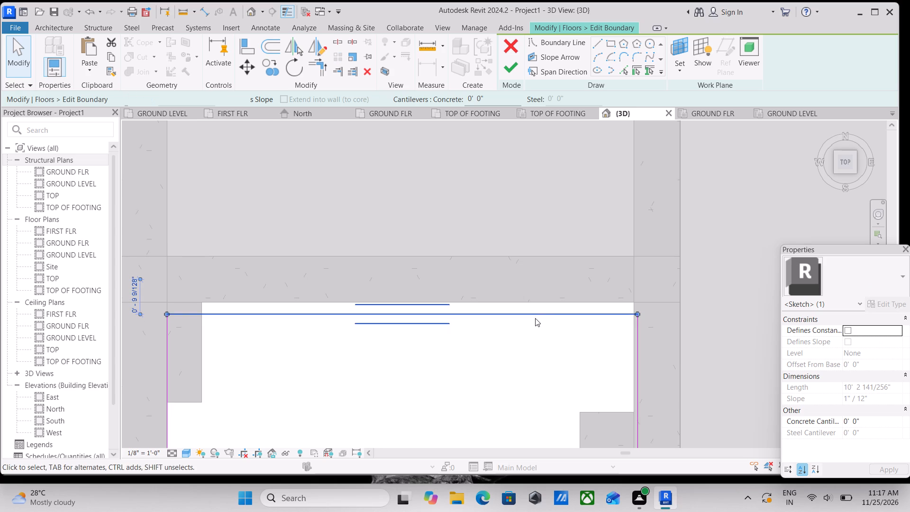
{"action": "key", "text": "Up"}
{"action": "key", "text": "Up"}
{"action": "key", "text": "Up"}
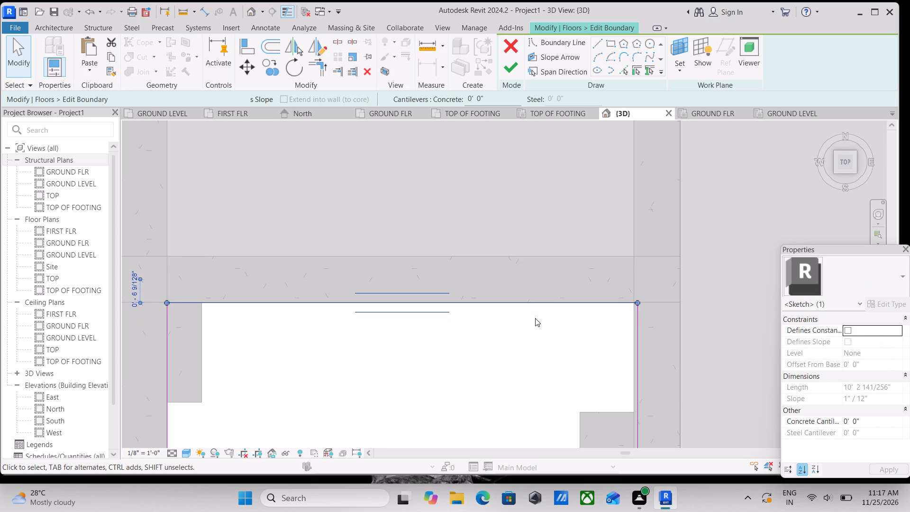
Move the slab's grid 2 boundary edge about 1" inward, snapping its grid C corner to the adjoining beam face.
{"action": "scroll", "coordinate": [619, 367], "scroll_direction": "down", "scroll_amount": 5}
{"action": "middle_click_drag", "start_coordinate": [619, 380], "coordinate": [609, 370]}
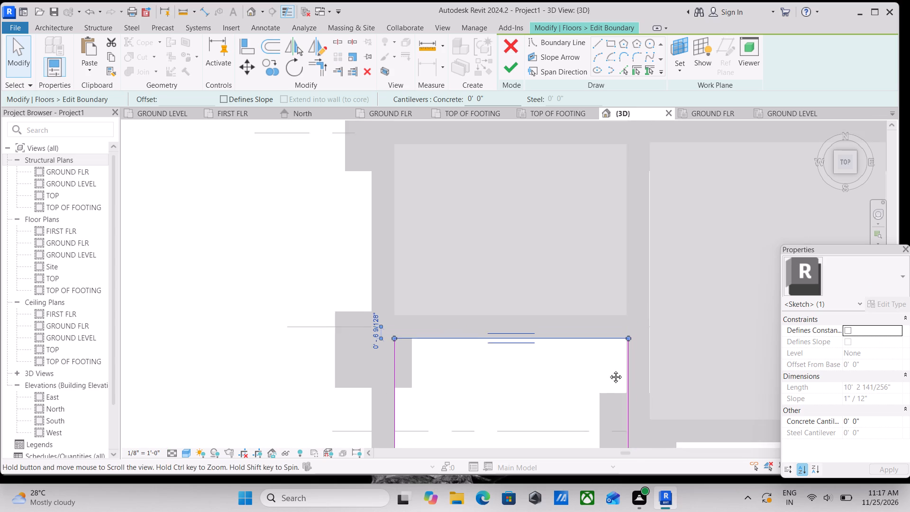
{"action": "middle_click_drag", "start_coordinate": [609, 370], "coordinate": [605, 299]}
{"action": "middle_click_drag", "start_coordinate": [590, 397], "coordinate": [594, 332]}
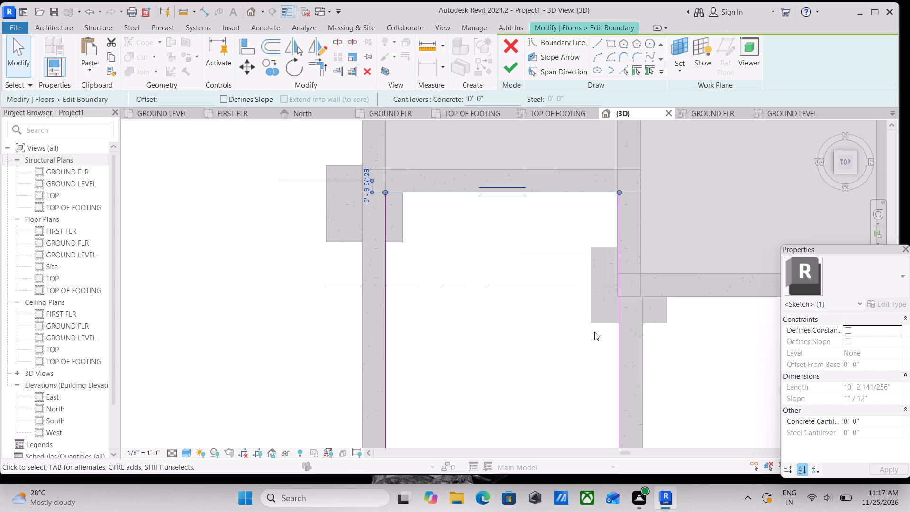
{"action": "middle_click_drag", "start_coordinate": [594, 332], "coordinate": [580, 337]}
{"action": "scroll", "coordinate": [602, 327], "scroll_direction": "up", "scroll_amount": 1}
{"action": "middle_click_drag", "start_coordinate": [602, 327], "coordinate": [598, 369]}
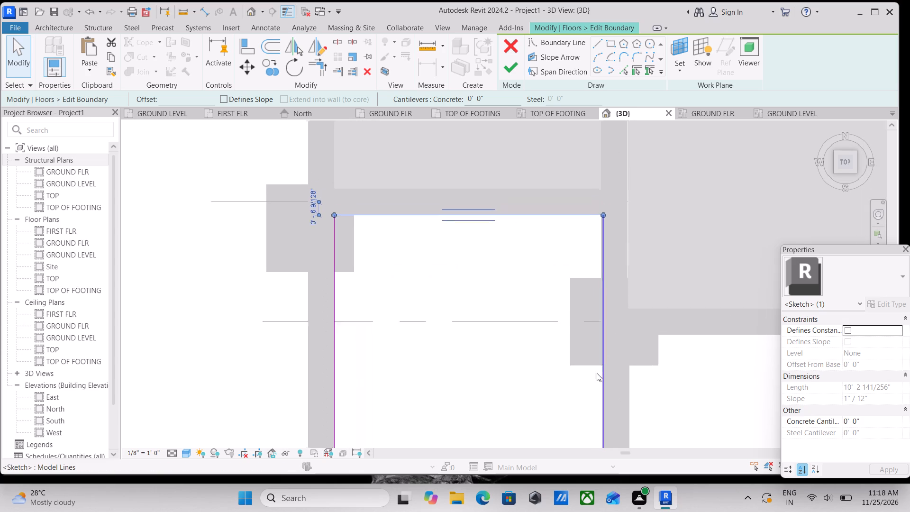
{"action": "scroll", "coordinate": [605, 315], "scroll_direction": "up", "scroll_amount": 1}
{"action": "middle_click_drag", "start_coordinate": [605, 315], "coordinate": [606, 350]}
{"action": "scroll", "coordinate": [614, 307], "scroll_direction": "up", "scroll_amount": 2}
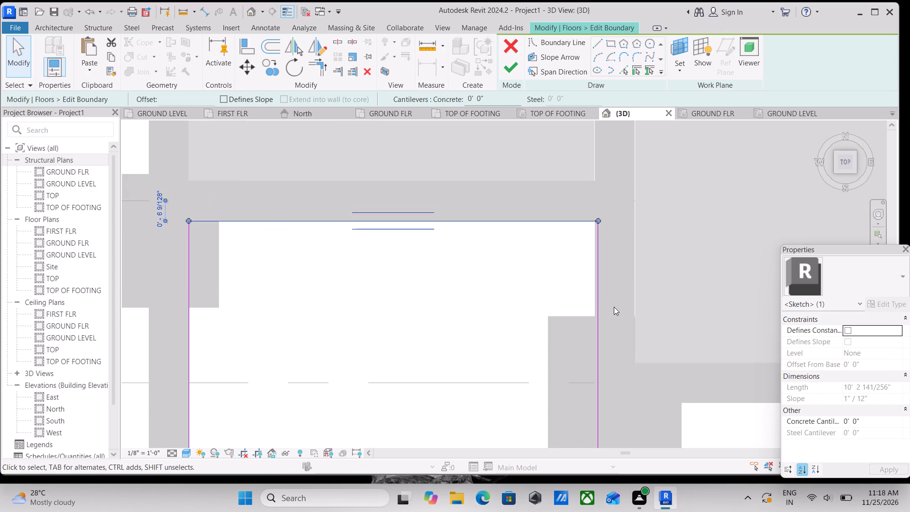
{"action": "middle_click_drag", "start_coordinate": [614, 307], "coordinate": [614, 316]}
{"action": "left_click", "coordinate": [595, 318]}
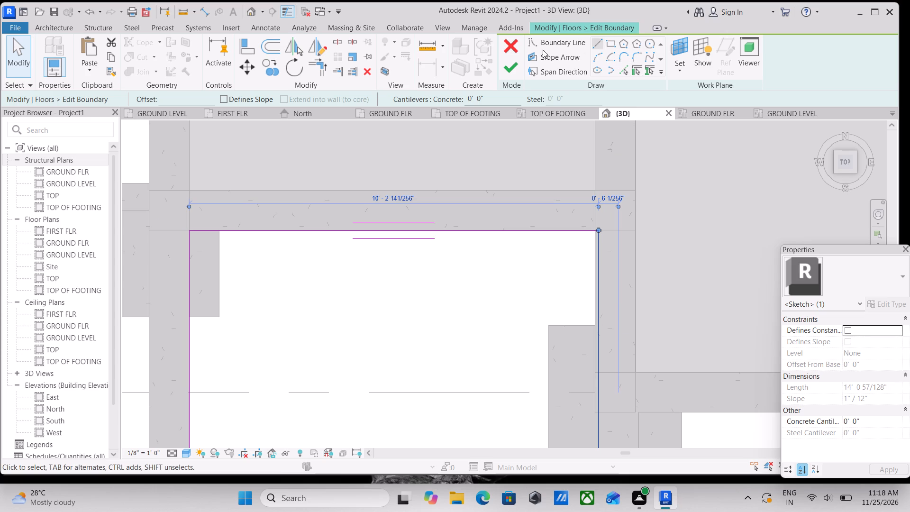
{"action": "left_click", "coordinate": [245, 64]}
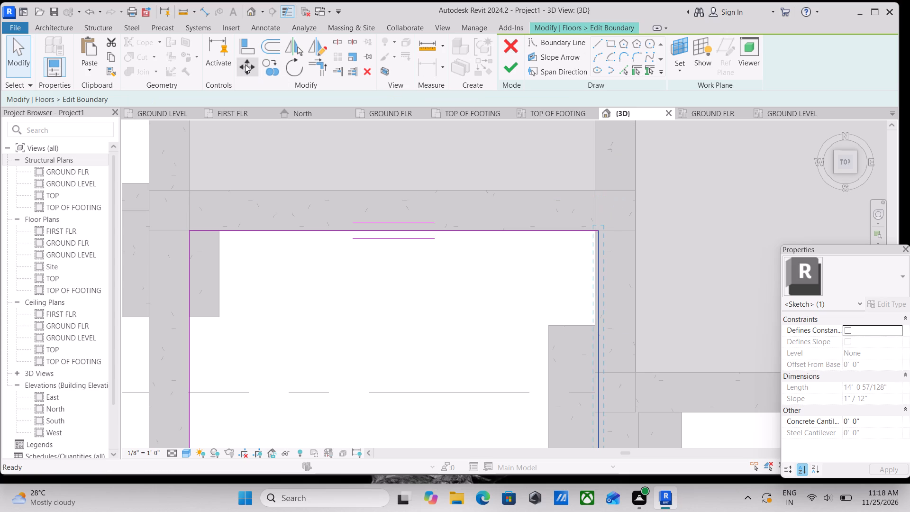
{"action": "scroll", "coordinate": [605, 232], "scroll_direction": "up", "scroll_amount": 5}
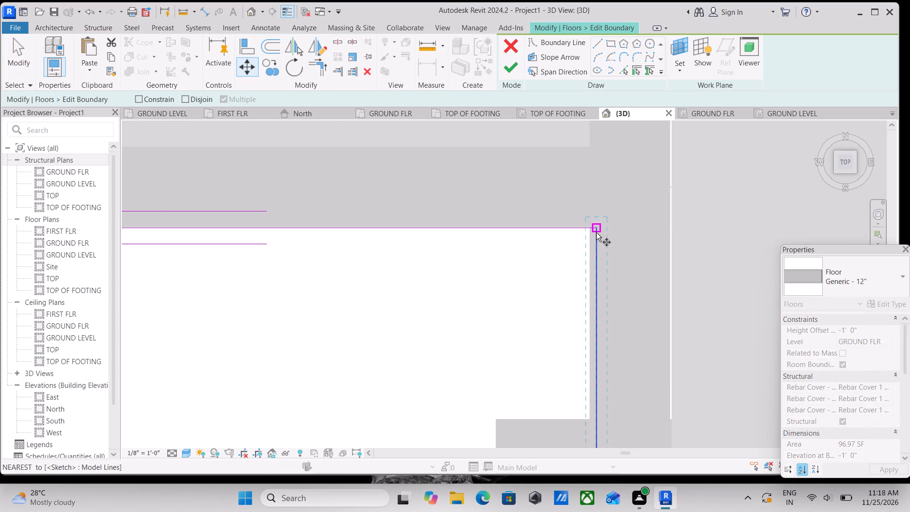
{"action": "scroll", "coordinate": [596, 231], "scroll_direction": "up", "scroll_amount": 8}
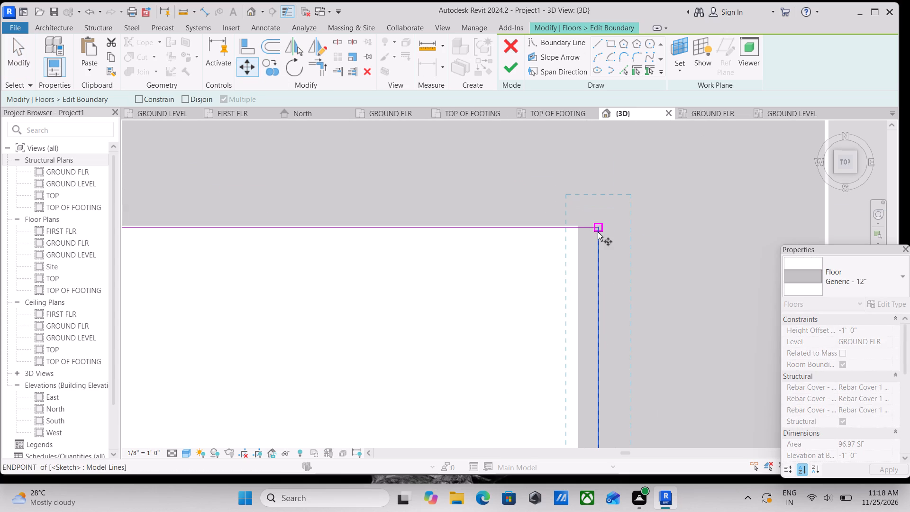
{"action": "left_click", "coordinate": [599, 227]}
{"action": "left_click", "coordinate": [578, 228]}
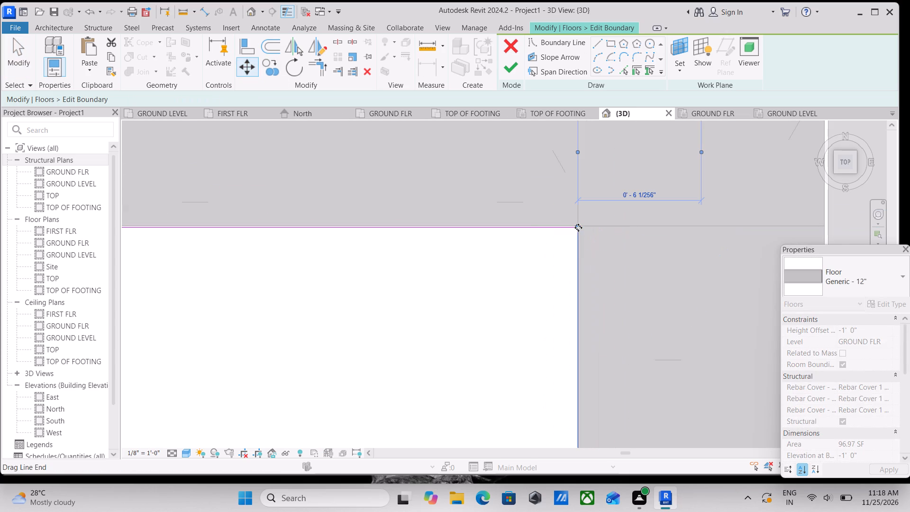
Nudge the slab boundary edge along grid C flush with the near face of the grid C beam, closing the remaining gap.
{"action": "scroll", "coordinate": [582, 225], "scroll_direction": "down", "scroll_amount": 3}
{"action": "middle_click_drag", "start_coordinate": [400, 227], "coordinate": [643, 245]}
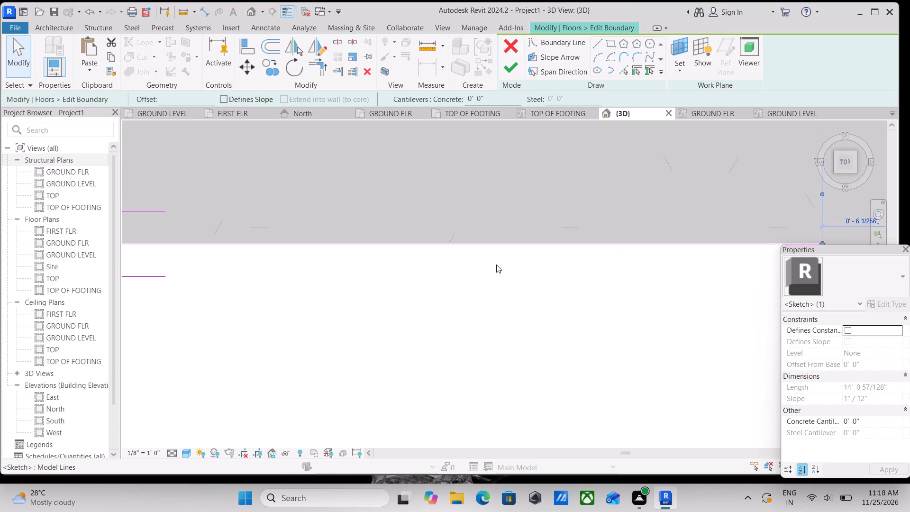
{"action": "scroll", "coordinate": [453, 261], "scroll_direction": "up", "scroll_amount": 3}
{"action": "scroll", "coordinate": [496, 244], "scroll_direction": "up", "scroll_amount": 10}
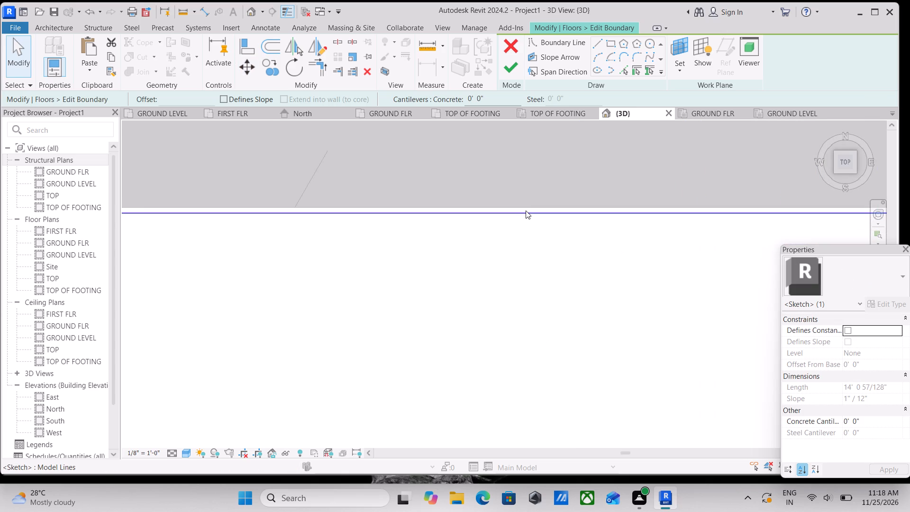
{"action": "left_click", "coordinate": [526, 210]}
{"action": "scroll", "coordinate": [544, 223], "scroll_direction": "down", "scroll_amount": 4}
{"action": "scroll", "coordinate": [628, 246], "scroll_direction": "down", "scroll_amount": 4}
{"action": "middle_click_drag", "start_coordinate": [628, 246], "coordinate": [585, 259]}
{"action": "scroll", "coordinate": [583, 259], "scroll_direction": "down", "scroll_amount": 4}
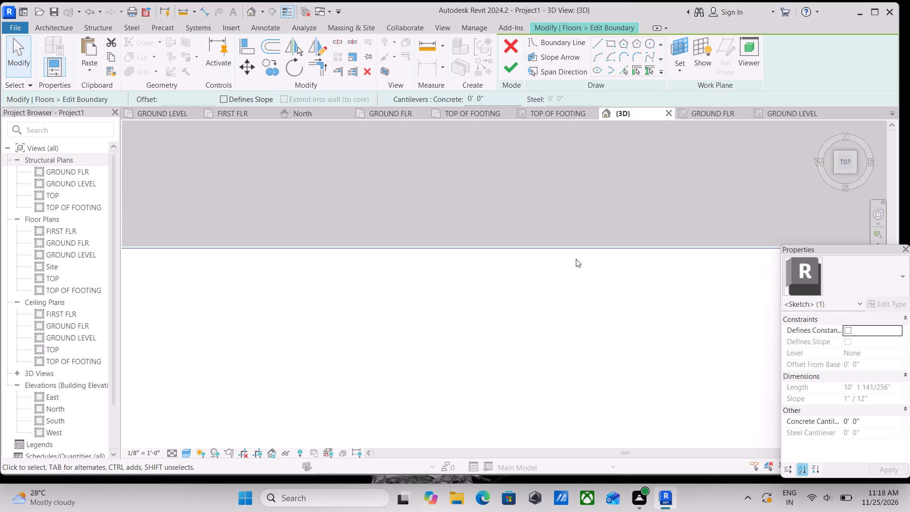
{"action": "scroll", "coordinate": [576, 259], "scroll_direction": "down", "scroll_amount": 4}
{"action": "scroll", "coordinate": [462, 262], "scroll_direction": "down", "scroll_amount": 4}
{"action": "scroll", "coordinate": [610, 264], "scroll_direction": "up", "scroll_amount": 7}
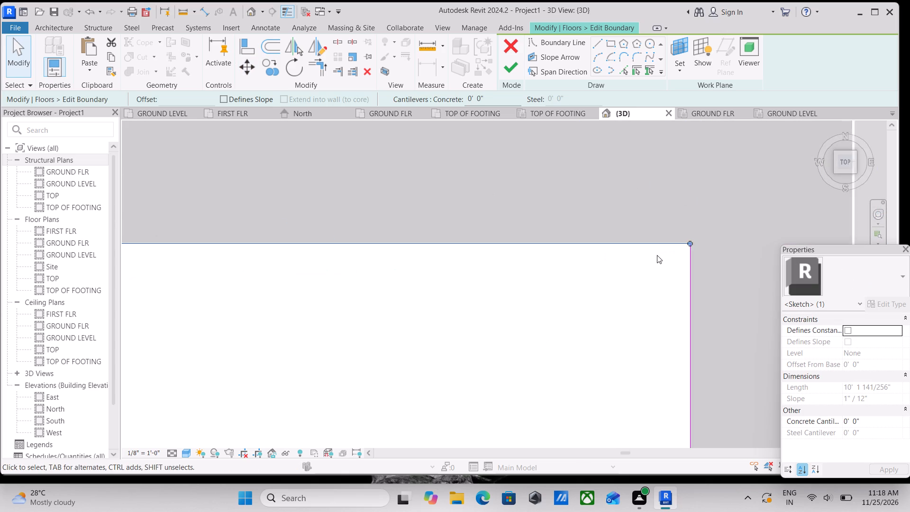
{"action": "scroll", "coordinate": [657, 255], "scroll_direction": "up", "scroll_amount": 5}
{"action": "middle_click_drag", "start_coordinate": [666, 256], "coordinate": [660, 298]}
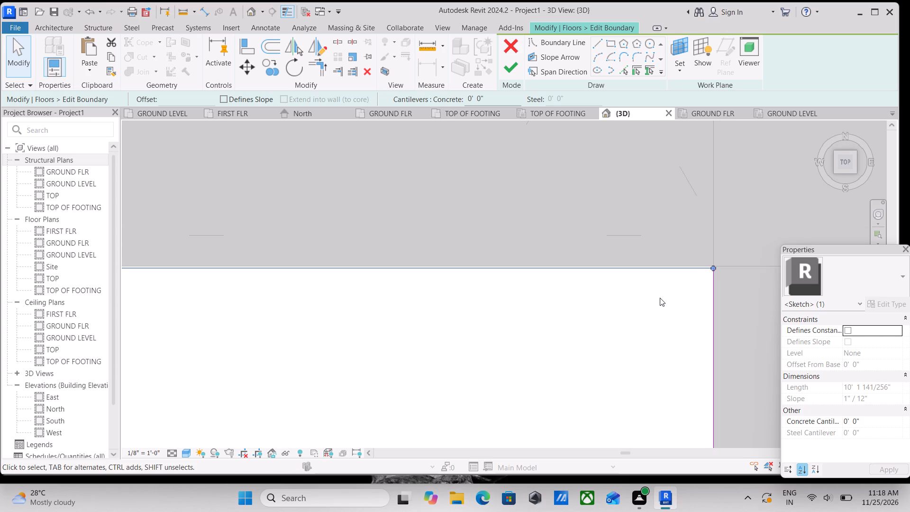
{"action": "key", "text": "Up"}
{"action": "key", "text": "Down"}
{"action": "scroll", "coordinate": [676, 271], "scroll_direction": "up", "scroll_amount": 10}
{"action": "scroll", "coordinate": [715, 259], "scroll_direction": "up", "scroll_amount": 2}
{"action": "middle_click_drag", "start_coordinate": [709, 259], "coordinate": [543, 278]}
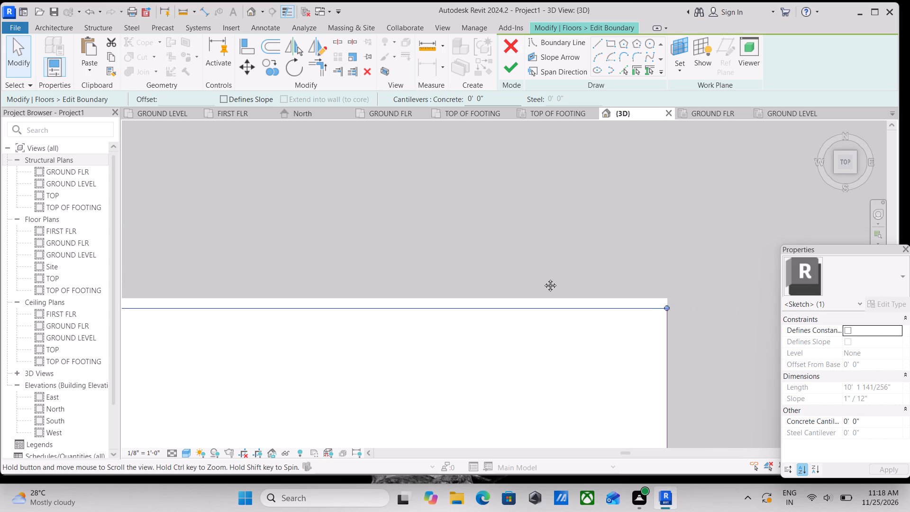
{"action": "middle_click_drag", "start_coordinate": [543, 278], "coordinate": [541, 277]}
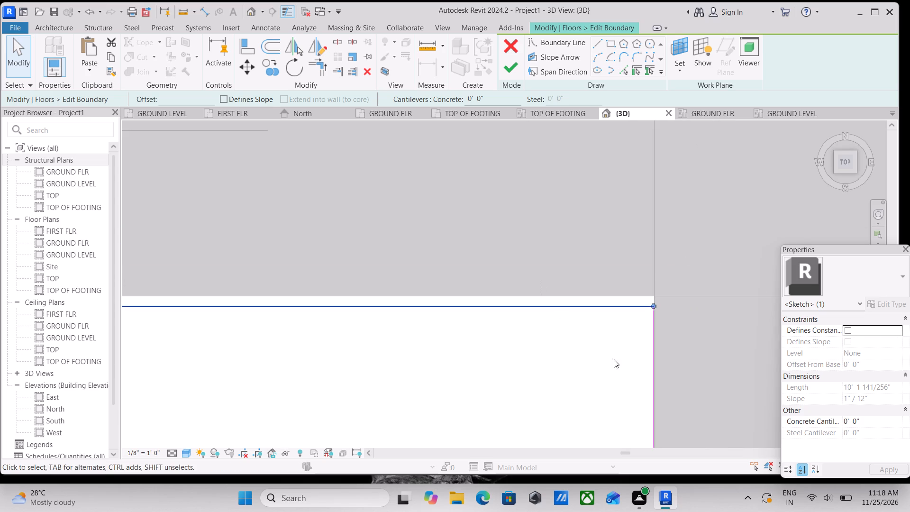
{"action": "scroll", "coordinate": [626, 366], "scroll_direction": "up", "scroll_amount": 3}
{"action": "key", "text": "Up"}
{"action": "scroll", "coordinate": [632, 364], "scroll_direction": "up", "scroll_amount": 1}
{"action": "scroll", "coordinate": [684, 266], "scroll_direction": "up", "scroll_amount": 1}
{"action": "key", "text": "Up"}
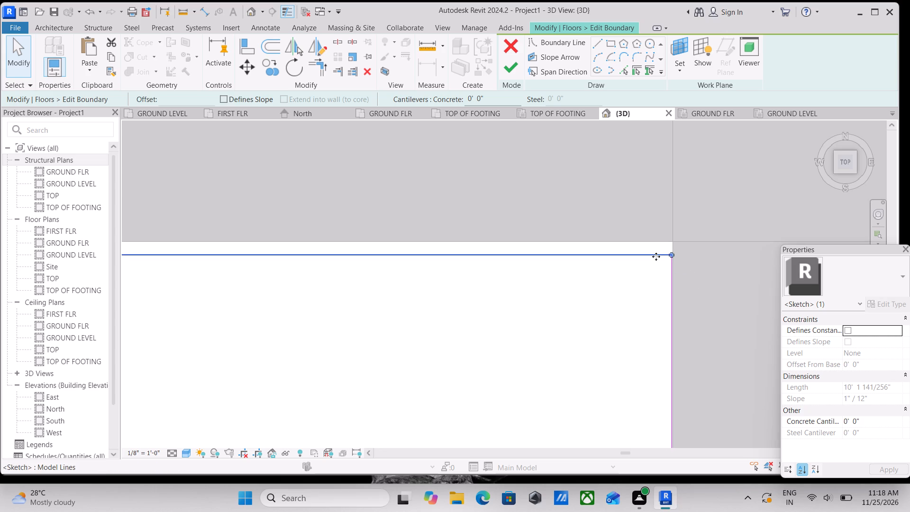
{"action": "key", "text": "Up"}
{"action": "key", "text": "Up"}
{"action": "key", "text": "Up"}
{"action": "key", "text": "Up"}
{"action": "key", "text": "Up"}
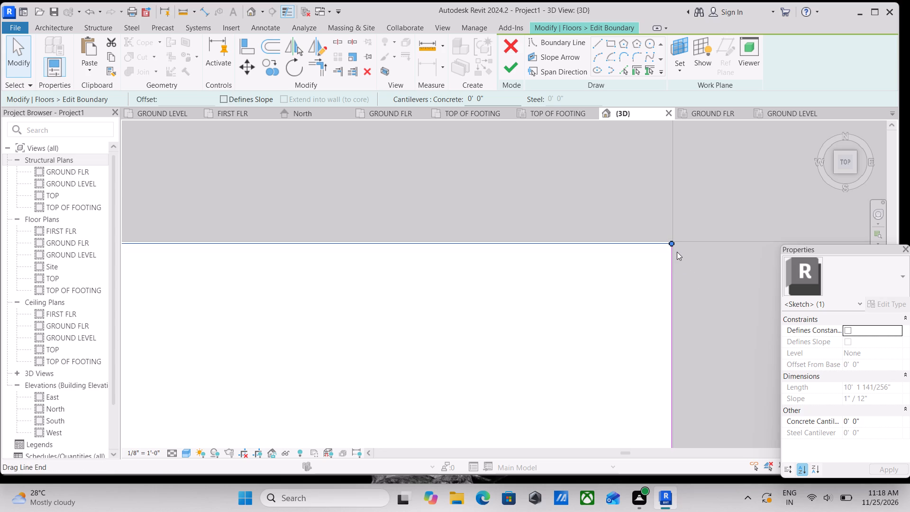
{"action": "key", "text": "Up"}
Move the slab's grid 2 boundary edge about 1" outward from its front corner, snapping it to the front grid 2 beam face.
{"action": "scroll", "coordinate": [313, 261], "scroll_direction": "down", "scroll_amount": 9}
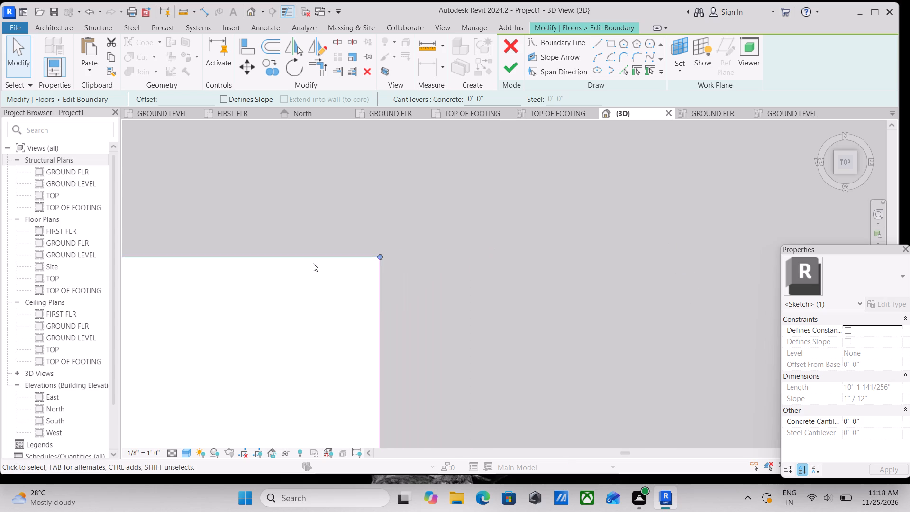
{"action": "scroll", "coordinate": [313, 263], "scroll_direction": "down", "scroll_amount": 6}
{"action": "middle_click_drag", "start_coordinate": [243, 320], "coordinate": [536, 207]}
{"action": "scroll", "coordinate": [288, 317], "scroll_direction": "down", "scroll_amount": 4}
{"action": "middle_click_drag", "start_coordinate": [288, 317], "coordinate": [556, 202]}
{"action": "scroll", "coordinate": [373, 309], "scroll_direction": "down", "scroll_amount": 3}
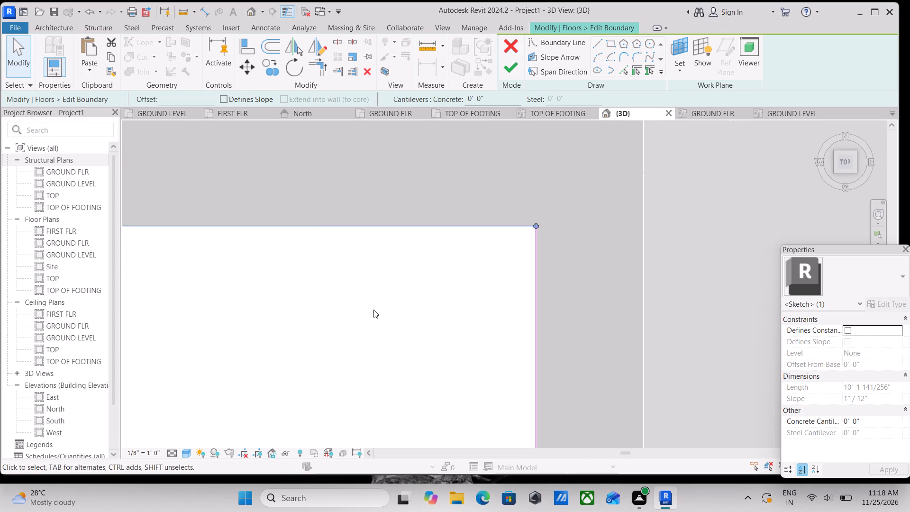
{"action": "scroll", "coordinate": [373, 310], "scroll_direction": "down", "scroll_amount": 7}
{"action": "middle_click_drag", "start_coordinate": [321, 324], "coordinate": [511, 259]}
{"action": "middle_click_drag", "start_coordinate": [370, 279], "coordinate": [553, 190]}
{"action": "scroll", "coordinate": [419, 256], "scroll_direction": "down", "scroll_amount": 4}
{"action": "middle_click_drag", "start_coordinate": [339, 281], "coordinate": [394, 231]}
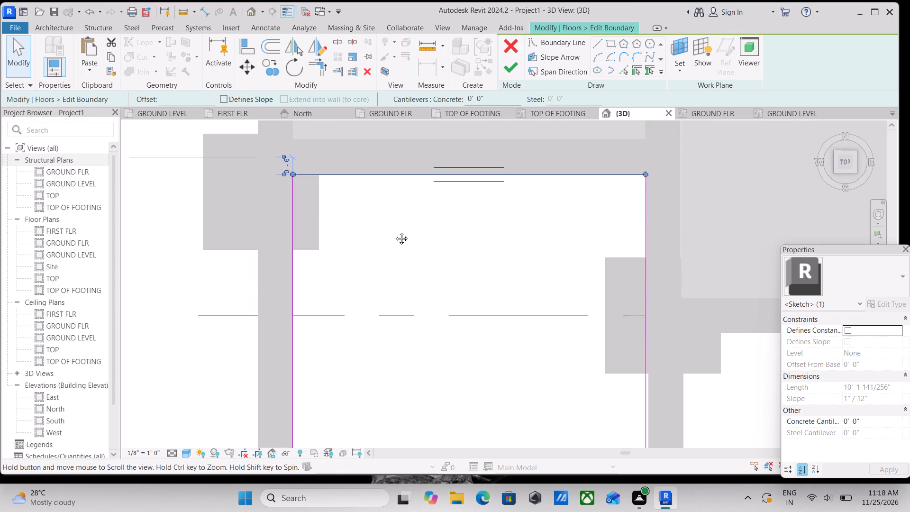
{"action": "middle_click_drag", "start_coordinate": [394, 231], "coordinate": [417, 203]}
{"action": "scroll", "coordinate": [446, 251], "scroll_direction": "down", "scroll_amount": 3}
{"action": "middle_click_drag", "start_coordinate": [454, 261], "coordinate": [450, 215]}
{"action": "scroll", "coordinate": [557, 322], "scroll_direction": "down", "scroll_amount": 1}
{"action": "middle_click_drag", "start_coordinate": [555, 321], "coordinate": [506, 297]}
{"action": "middle_click_drag", "start_coordinate": [508, 298], "coordinate": [472, 311]}
{"action": "scroll", "coordinate": [537, 385], "scroll_direction": "up", "scroll_amount": 4}
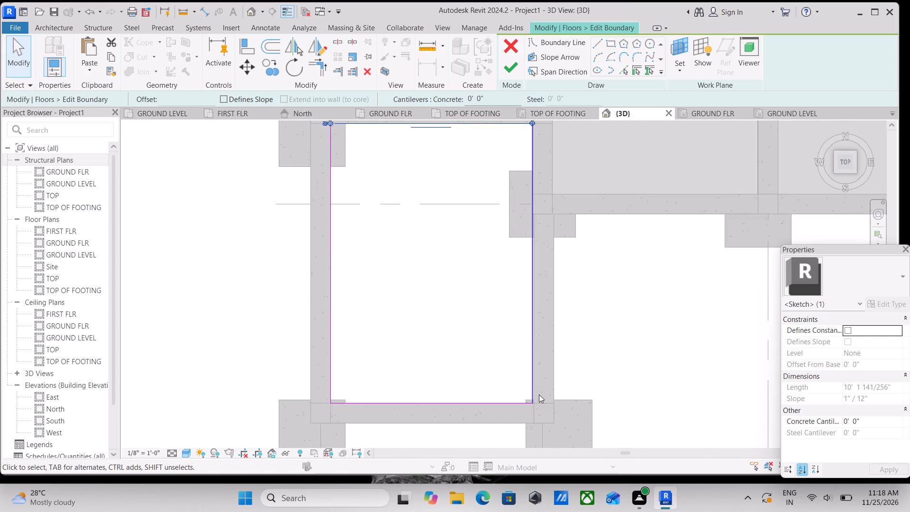
{"action": "scroll", "coordinate": [535, 404], "scroll_direction": "up", "scroll_amount": 7}
{"action": "middle_click_drag", "start_coordinate": [540, 356], "coordinate": [512, 287]}
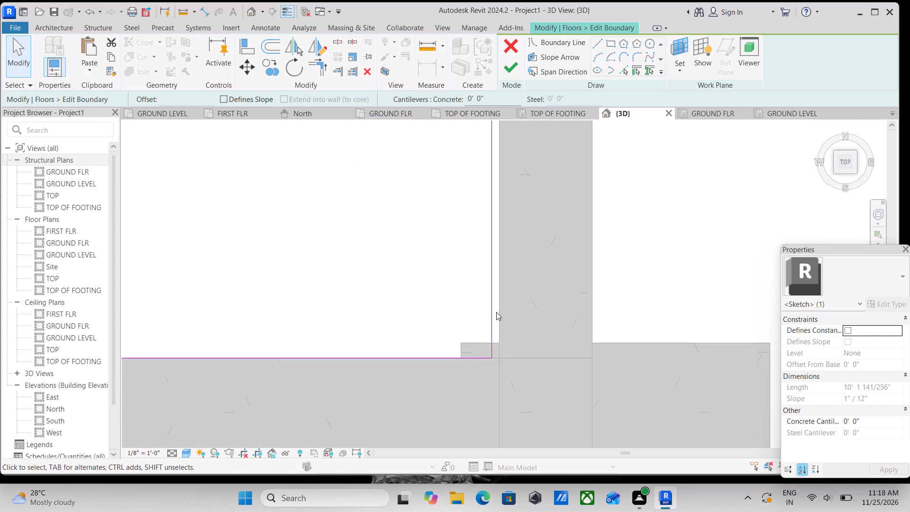
{"action": "left_click", "coordinate": [492, 313]}
{"action": "scroll", "coordinate": [494, 370], "scroll_direction": "up", "scroll_amount": 3}
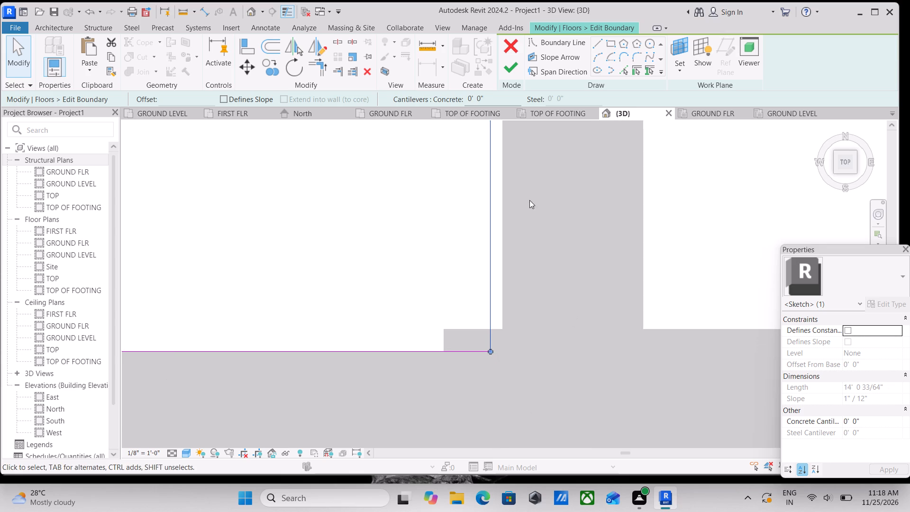
{"action": "left_click", "coordinate": [248, 72]}
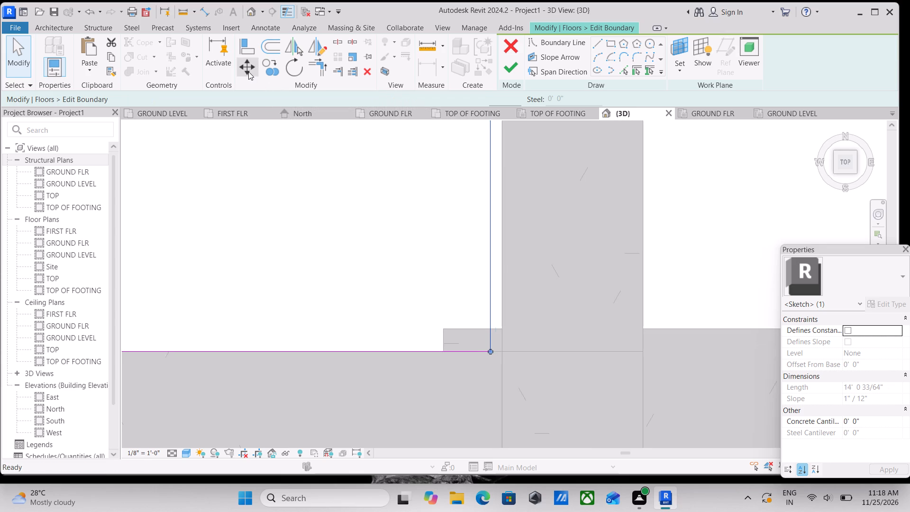
{"action": "left_click", "coordinate": [490, 349]}
{"action": "scroll", "coordinate": [490, 349], "scroll_direction": "up", "scroll_amount": 10}
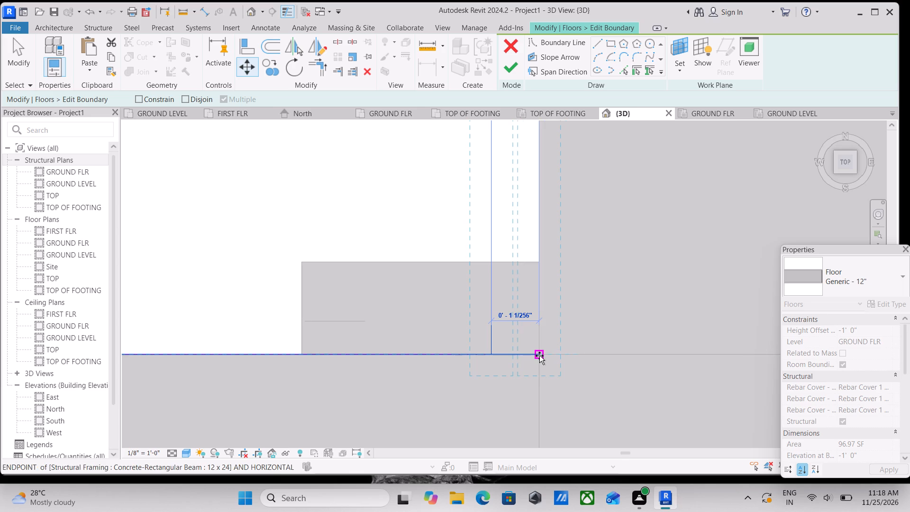
{"action": "left_click", "coordinate": [539, 356]}
Finish the boundary edit of the front ground floor slab between grids 1 and 2 and deselect the slab.
{"action": "scroll", "coordinate": [539, 356], "scroll_direction": "down", "scroll_amount": 11}
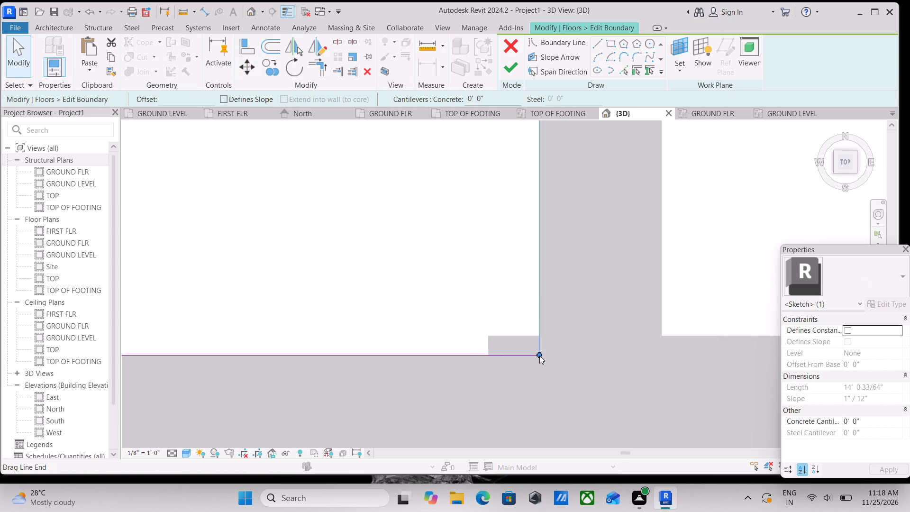
{"action": "scroll", "coordinate": [539, 356], "scroll_direction": "down", "scroll_amount": 6}
{"action": "scroll", "coordinate": [489, 272], "scroll_direction": "down", "scroll_amount": 6}
{"action": "scroll", "coordinate": [428, 261], "scroll_direction": "down", "scroll_amount": 4}
{"action": "middle_click_drag", "start_coordinate": [427, 261], "coordinate": [452, 407]}
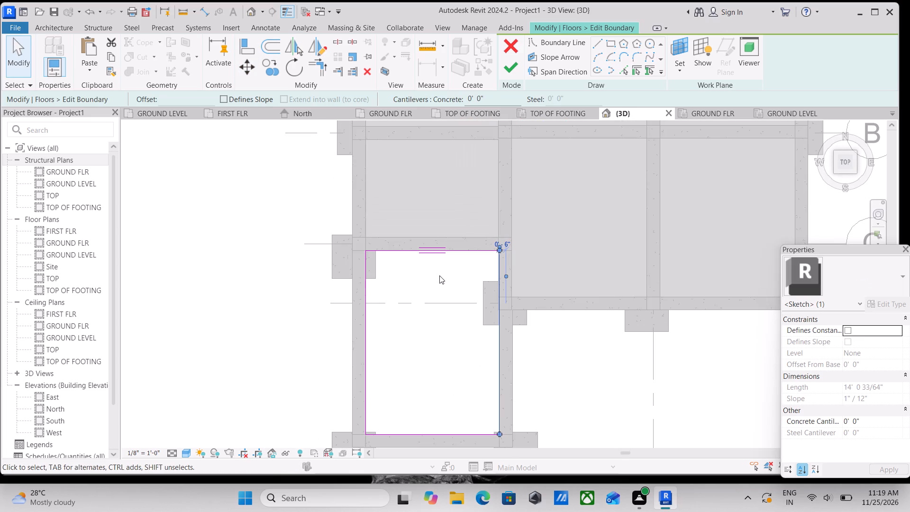
{"action": "left_click", "coordinate": [502, 68]}
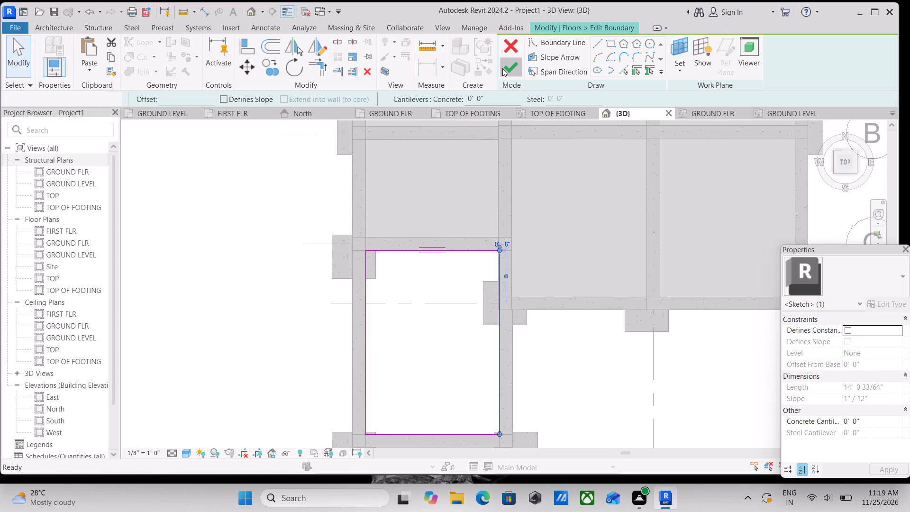
{"action": "scroll", "coordinate": [465, 289], "scroll_direction": "down", "scroll_amount": 1}
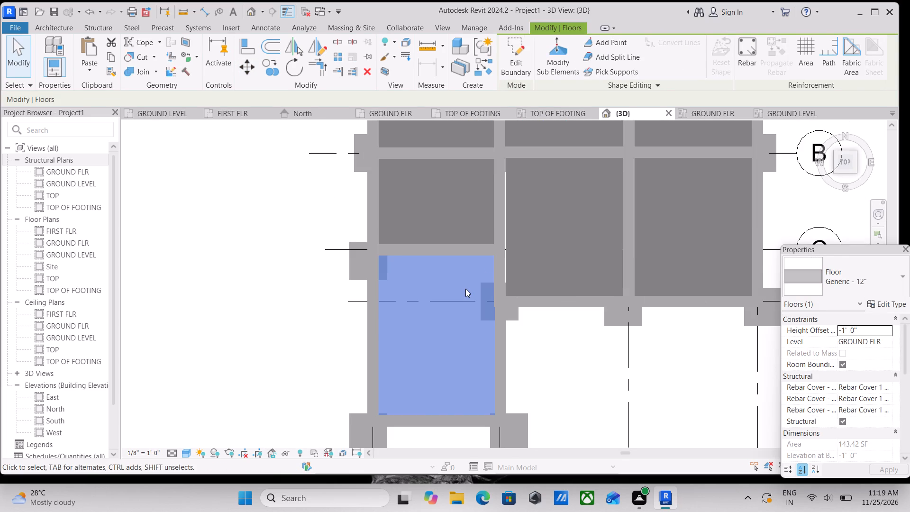
{"action": "key", "text": "Escape"}
Examine the fit of all the ground floor slabs between the beams in top view and an angled 3D view.
{"action": "scroll", "coordinate": [465, 289], "scroll_direction": "down", "scroll_amount": 2}
{"action": "middle_click_drag", "start_coordinate": [469, 317], "coordinate": [429, 292]}
{"action": "scroll", "coordinate": [429, 292], "scroll_direction": "down", "scroll_amount": 1}
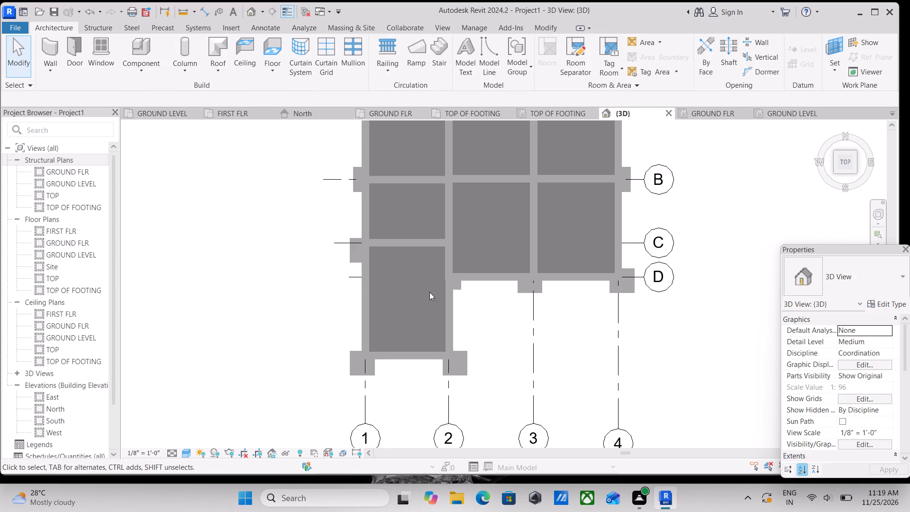
{"action": "scroll", "coordinate": [423, 291], "scroll_direction": "down", "scroll_amount": 2}
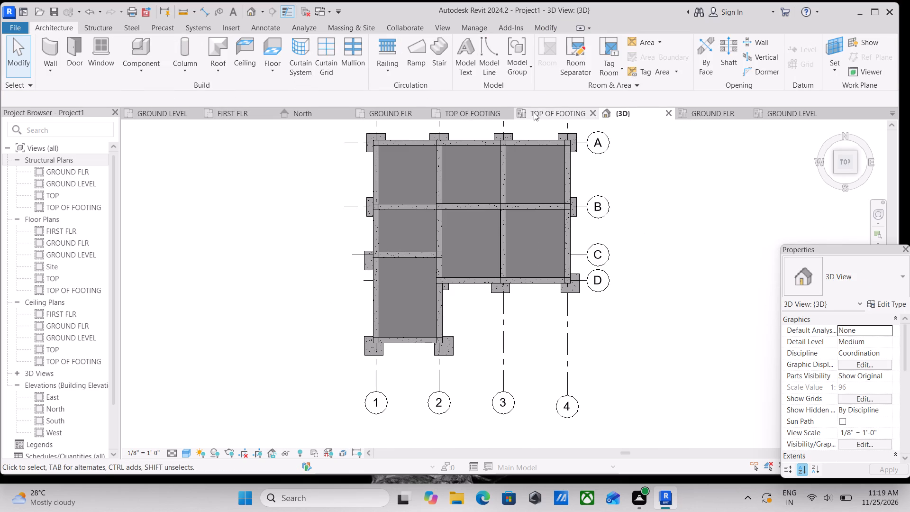
{"action": "scroll", "coordinate": [369, 323], "scroll_direction": "down", "scroll_amount": 3}
{"action": "middle_click_drag", "start_coordinate": [437, 284], "coordinate": [443, 263], "text": "shift"}
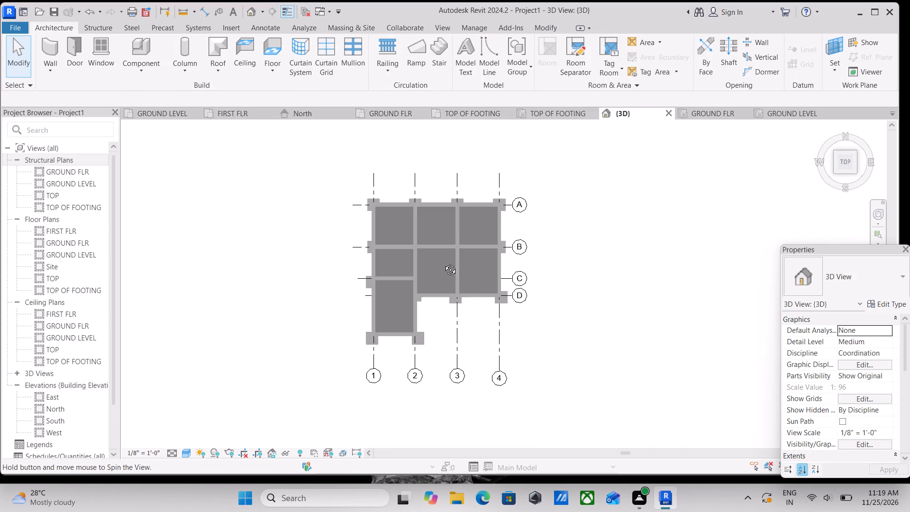
{"action": "middle_click_drag", "start_coordinate": [443, 263], "coordinate": [482, 168], "text": "shift"}
{"action": "middle_click_drag", "start_coordinate": [488, 335], "coordinate": [475, 222], "text": "shift"}
{"action": "scroll", "coordinate": [441, 278], "scroll_direction": "up", "scroll_amount": 3}
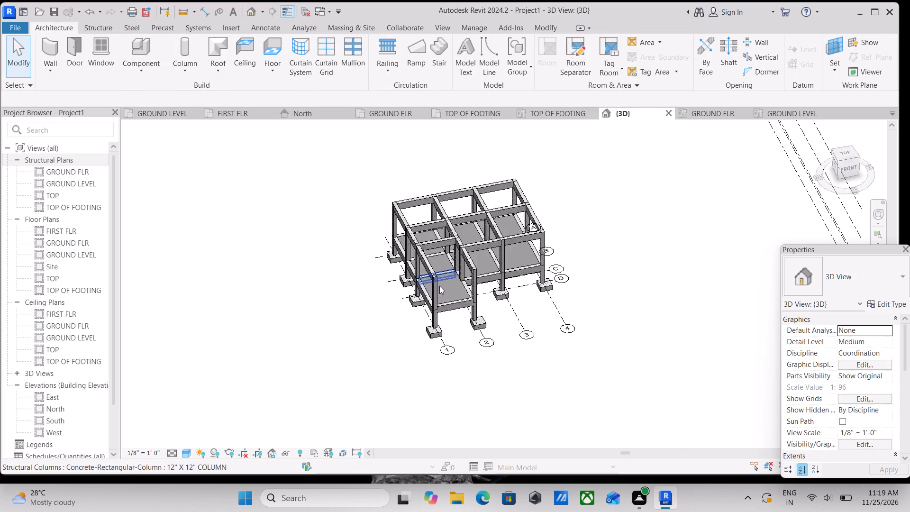
Examine the concrete frame and the ground floor slabs from front-on, low and angled 3D views.
{"action": "scroll", "coordinate": [439, 286], "scroll_direction": "up", "scroll_amount": 1}
{"action": "middle_click_drag", "start_coordinate": [441, 299], "coordinate": [403, 228], "text": "shift"}
{"action": "middle_click_drag", "start_coordinate": [403, 228], "coordinate": [408, 329]}
{"action": "scroll", "coordinate": [404, 234], "scroll_direction": "up", "scroll_amount": 1}
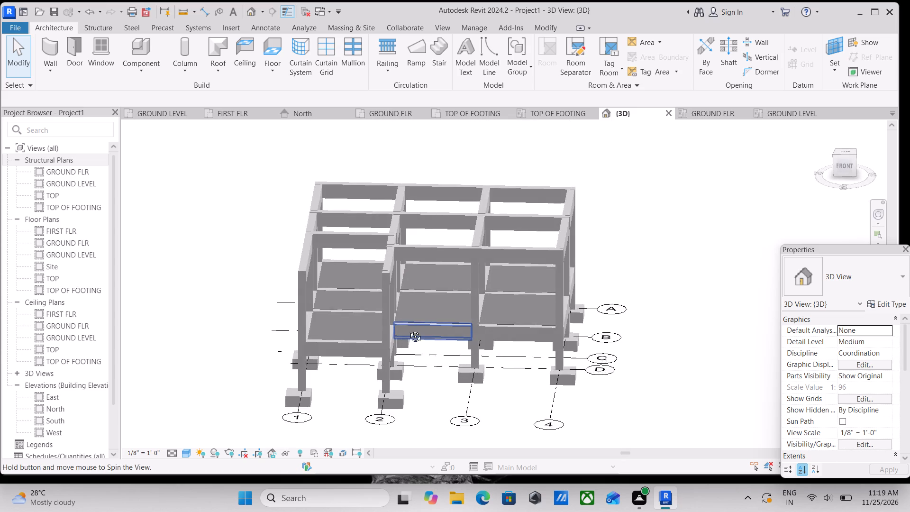
{"action": "middle_click_drag", "start_coordinate": [408, 329], "coordinate": [394, 272]}
{"action": "middle_click_drag", "start_coordinate": [327, 266], "coordinate": [366, 275], "text": "shift"}
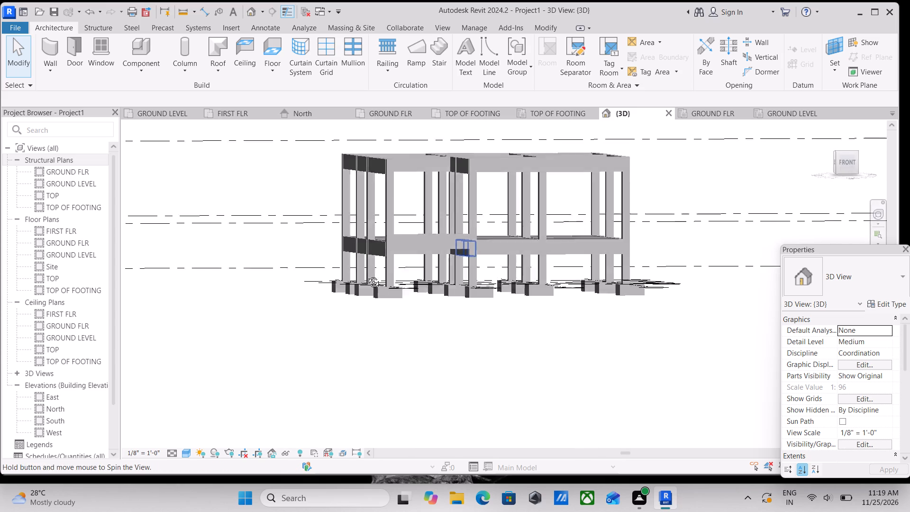
{"action": "middle_click_drag", "start_coordinate": [366, 275], "coordinate": [373, 302], "text": "shift"}
{"action": "scroll", "coordinate": [389, 269], "scroll_direction": "up", "scroll_amount": 2}
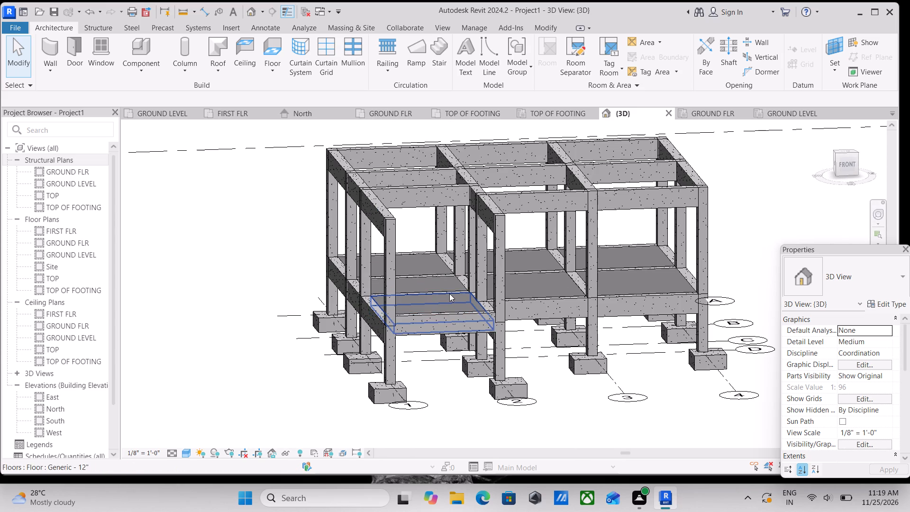
Copy all seven Generic - 12" ground floor slabs and paste them aligned to the FIRST FLR level.
{"action": "left_click", "coordinate": [452, 292]}
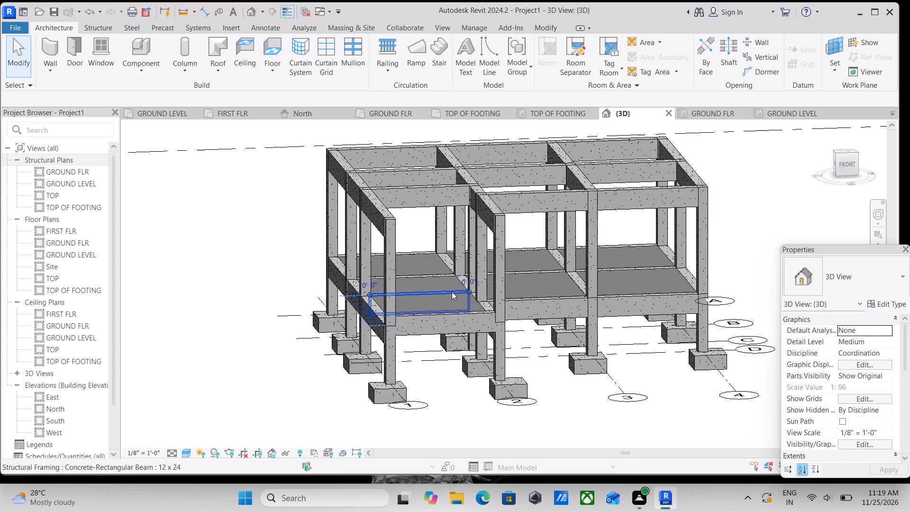
{"action": "scroll", "coordinate": [452, 292], "scroll_direction": "up", "scroll_amount": 2}
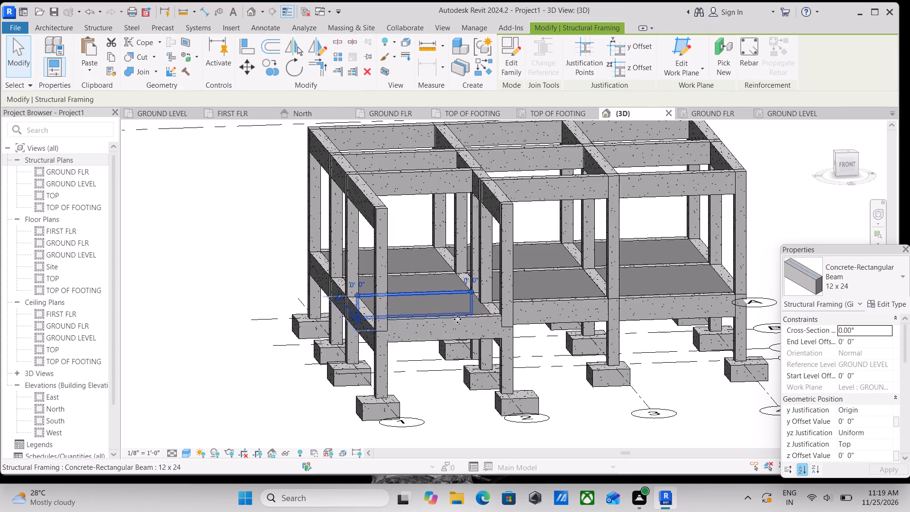
{"action": "scroll", "coordinate": [457, 319], "scroll_direction": "up", "scroll_amount": 2}
{"action": "scroll", "coordinate": [492, 290], "scroll_direction": "up", "scroll_amount": 2}
{"action": "key", "text": "Escape"}
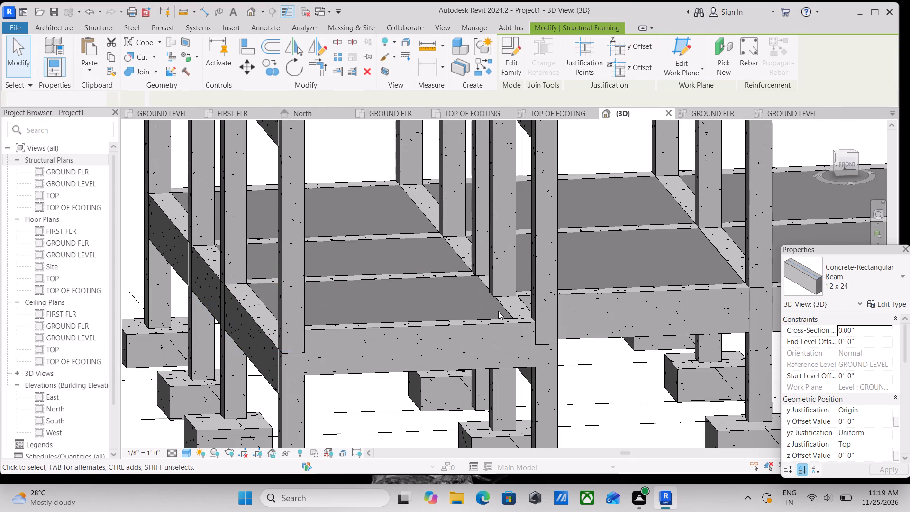
{"action": "left_click", "coordinate": [502, 307]}
{"action": "type", "text": "SA"}
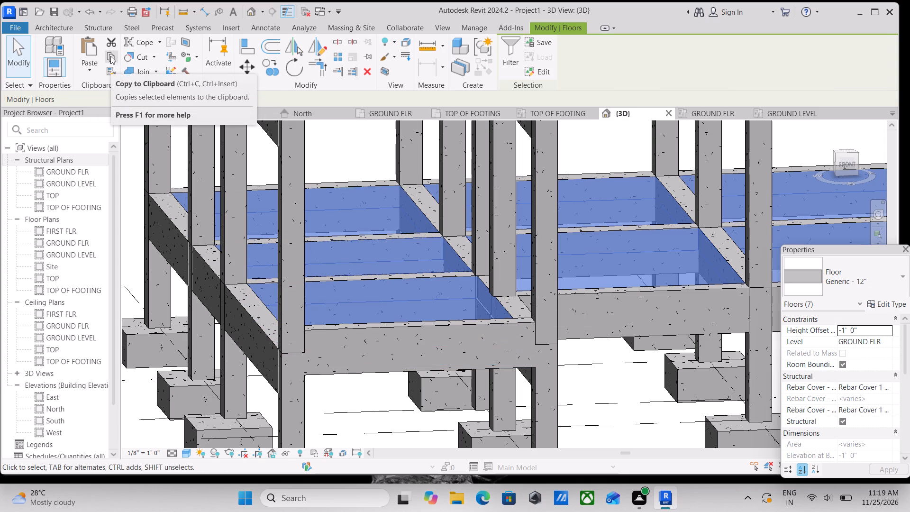
{"action": "left_click", "coordinate": [110, 55]}
{"action": "left_click", "coordinate": [86, 68]}
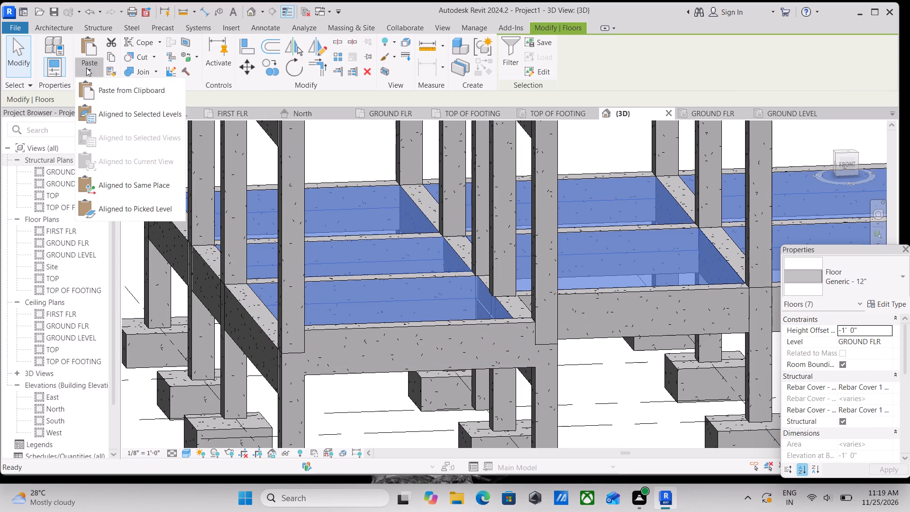
{"action": "left_click", "coordinate": [109, 117]}
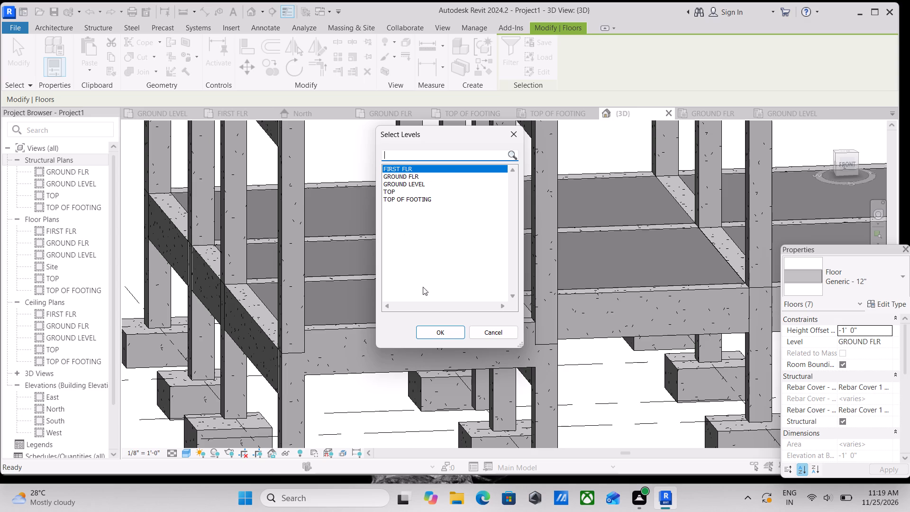
{"action": "left_click", "coordinate": [447, 335]}
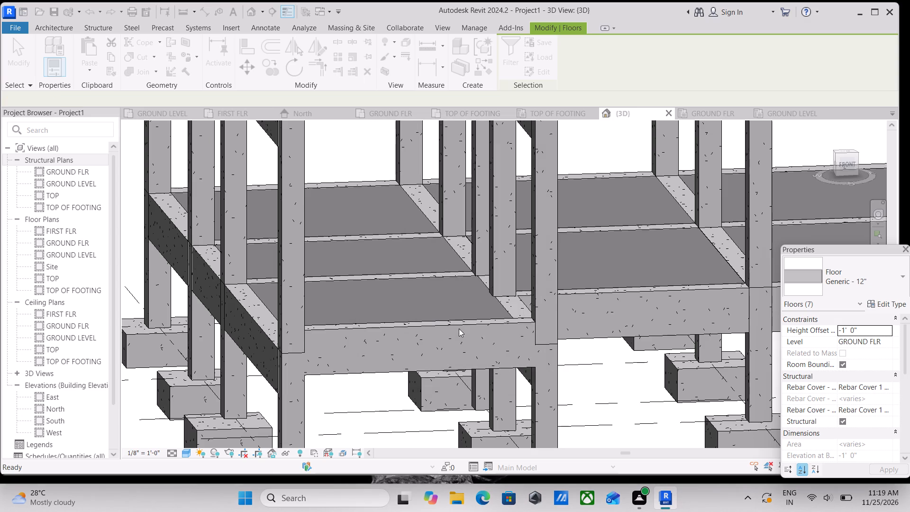
{"action": "scroll", "coordinate": [485, 211], "scroll_direction": "down", "scroll_amount": 5}
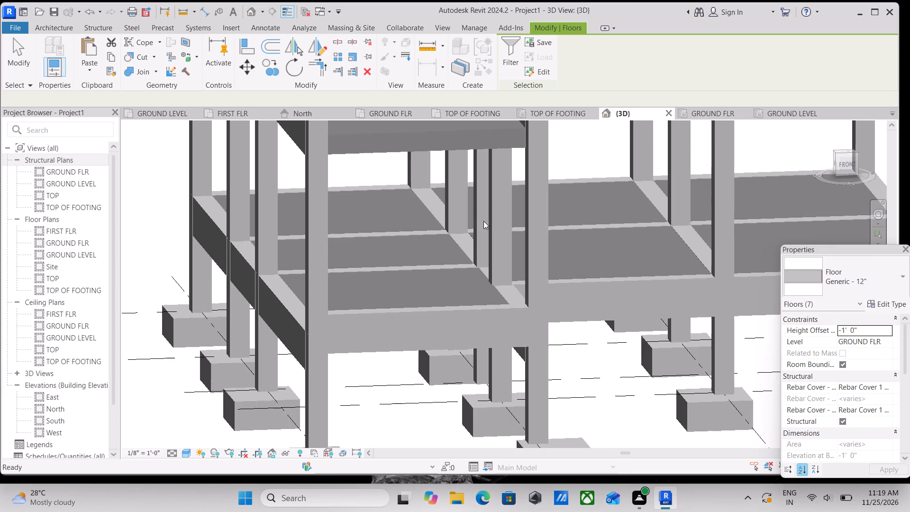
{"action": "scroll", "coordinate": [479, 228], "scroll_direction": "down", "scroll_amount": 2}
{"action": "middle_click_drag", "start_coordinate": [478, 228], "coordinate": [479, 306]}
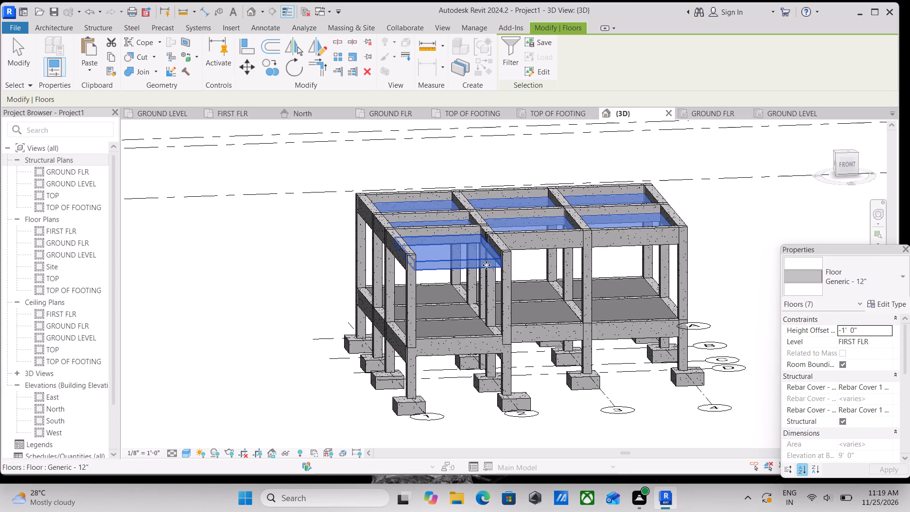
{"action": "key", "text": "Escape"}
Set the height offset of the front first floor slab between grids 1 and 2 to 0' 0".
{"action": "scroll", "coordinate": [488, 236], "scroll_direction": "up", "scroll_amount": 3}
{"action": "scroll", "coordinate": [453, 312], "scroll_direction": "up", "scroll_amount": 3}
{"action": "scroll", "coordinate": [451, 311], "scroll_direction": "down", "scroll_amount": 2}
{"action": "middle_click_drag", "start_coordinate": [451, 311], "coordinate": [422, 222]}
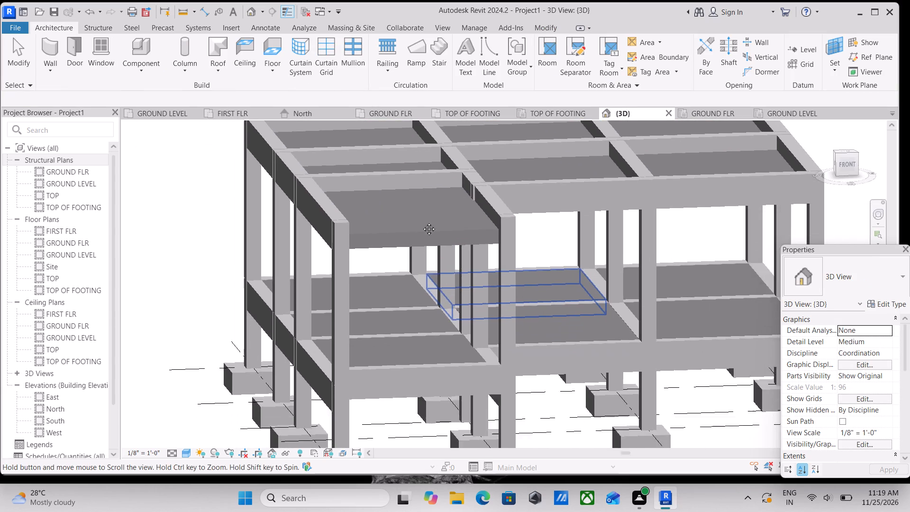
{"action": "middle_click_drag", "start_coordinate": [422, 222], "coordinate": [422, 217]}
{"action": "middle_click_drag", "start_coordinate": [421, 230], "coordinate": [373, 318], "text": "shift"}
{"action": "scroll", "coordinate": [372, 312], "scroll_direction": "down", "scroll_amount": 2}
{"action": "middle_click_drag", "start_coordinate": [371, 312], "coordinate": [513, 232]}
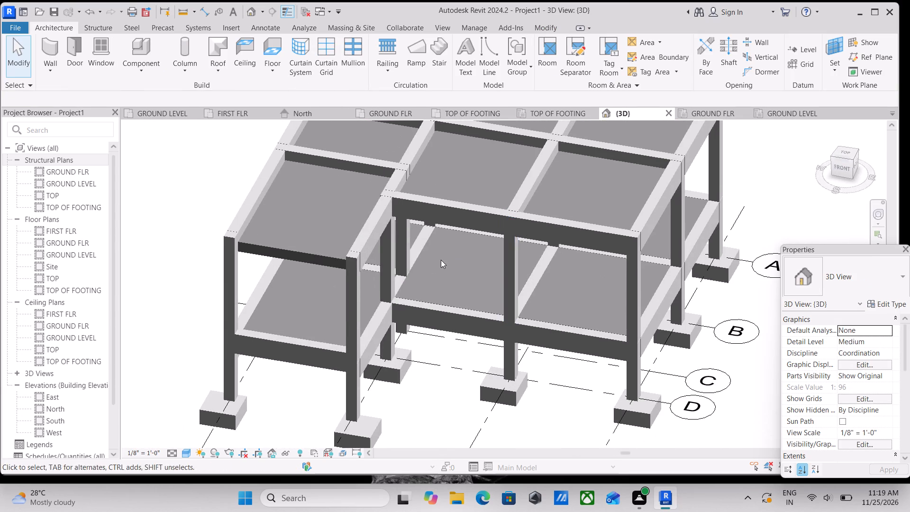
{"action": "left_click", "coordinate": [294, 254]}
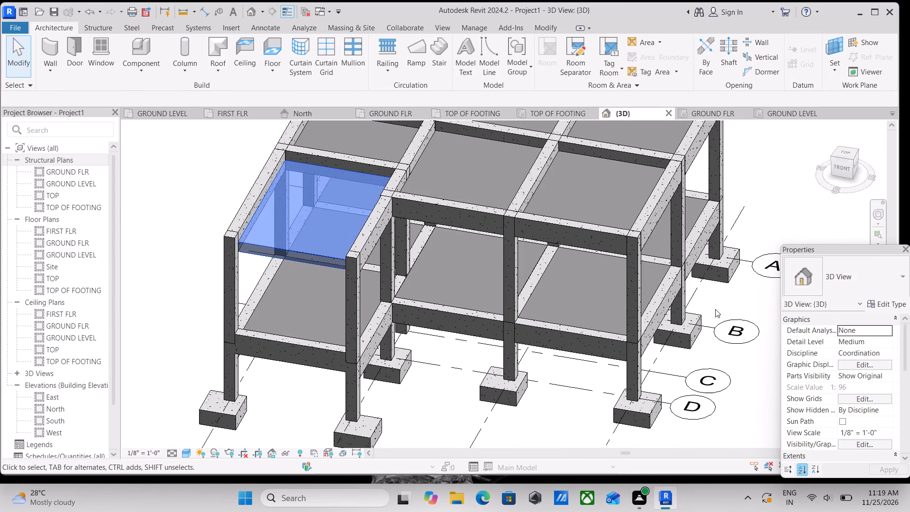
{"action": "scroll", "coordinate": [865, 370], "scroll_direction": "down", "scroll_amount": 1}
{"action": "scroll", "coordinate": [856, 365], "scroll_direction": "up", "scroll_amount": 2}
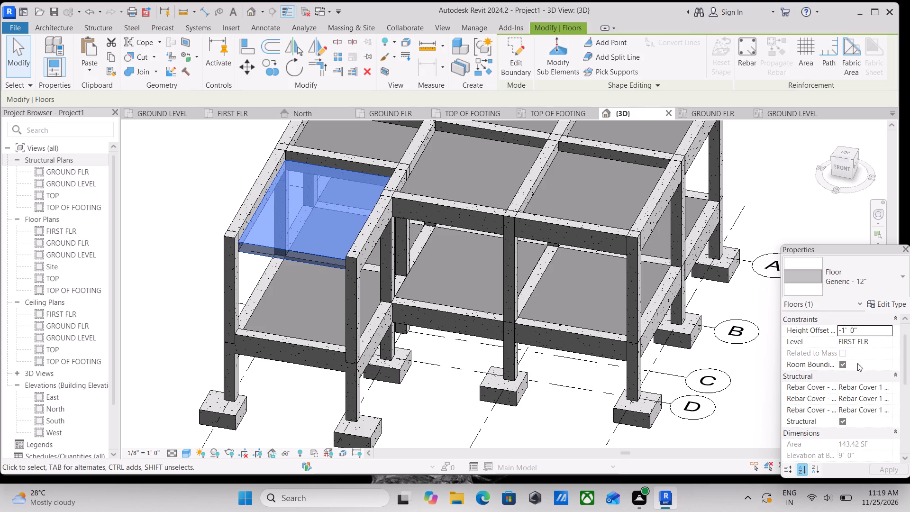
{"action": "left_click", "coordinate": [863, 328]}
{"action": "left_click_drag", "start_coordinate": [863, 328], "coordinate": [790, 335]}
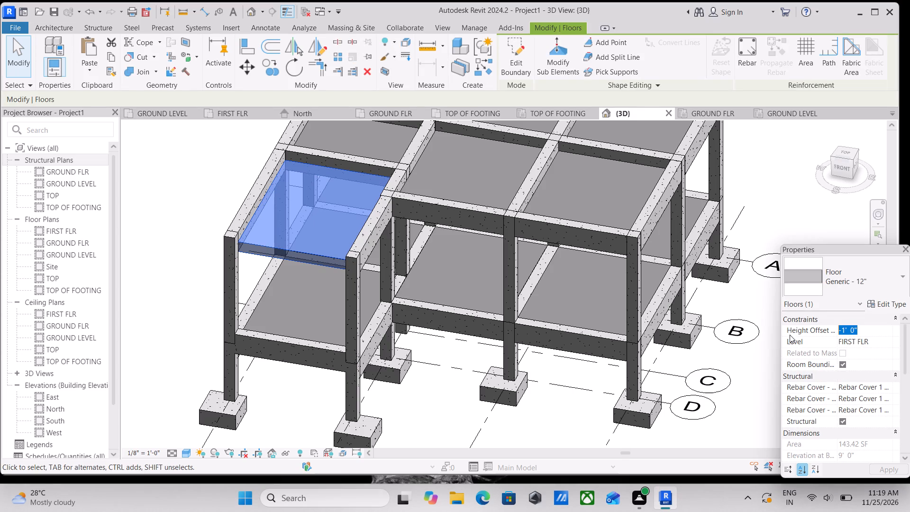
{"action": "key", "text": "0"}
{"action": "key", "text": "Return"}
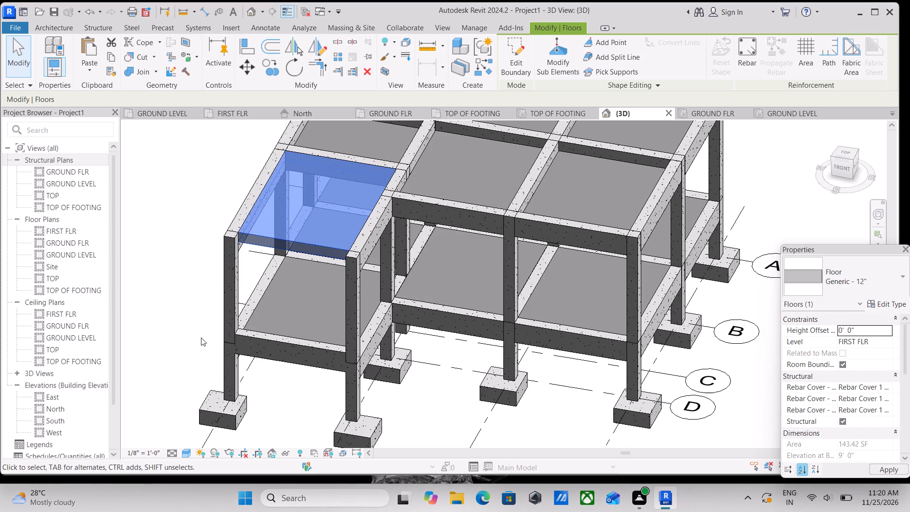
{"action": "scroll", "coordinate": [351, 186], "scroll_direction": "up", "scroll_amount": 3}
{"action": "key", "text": "Escape"}
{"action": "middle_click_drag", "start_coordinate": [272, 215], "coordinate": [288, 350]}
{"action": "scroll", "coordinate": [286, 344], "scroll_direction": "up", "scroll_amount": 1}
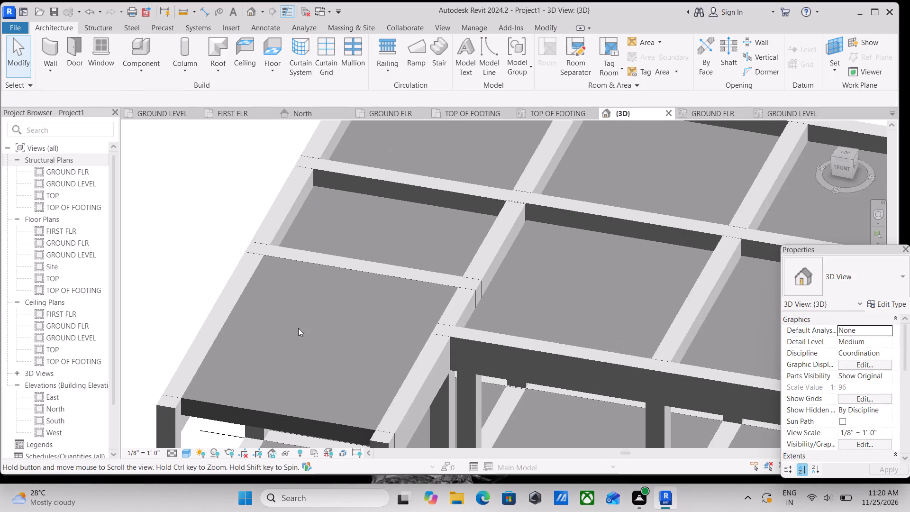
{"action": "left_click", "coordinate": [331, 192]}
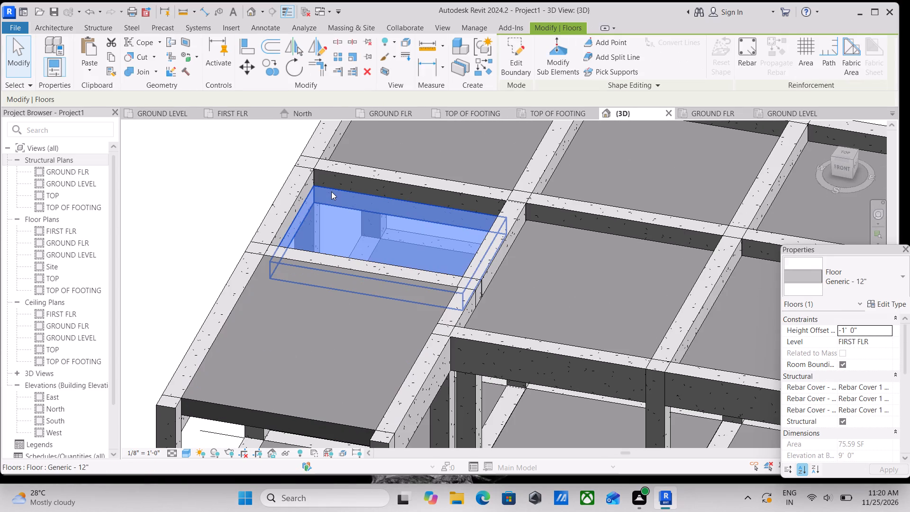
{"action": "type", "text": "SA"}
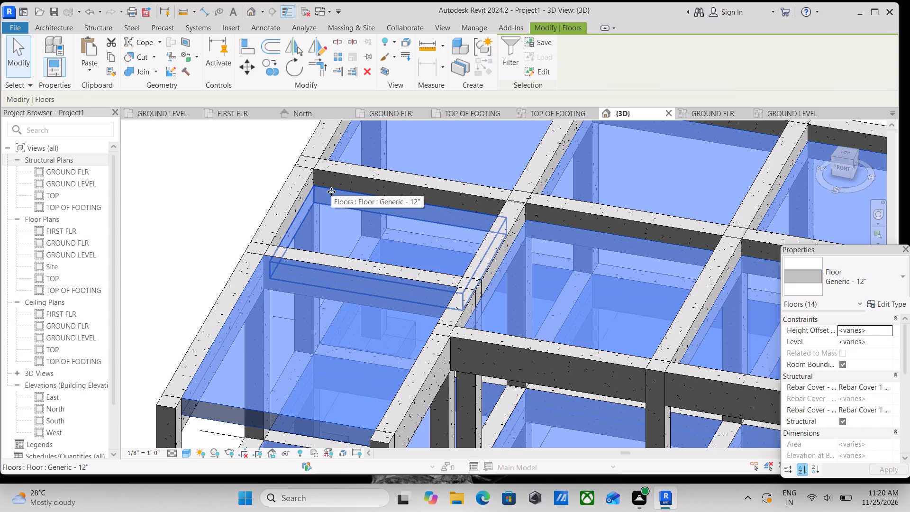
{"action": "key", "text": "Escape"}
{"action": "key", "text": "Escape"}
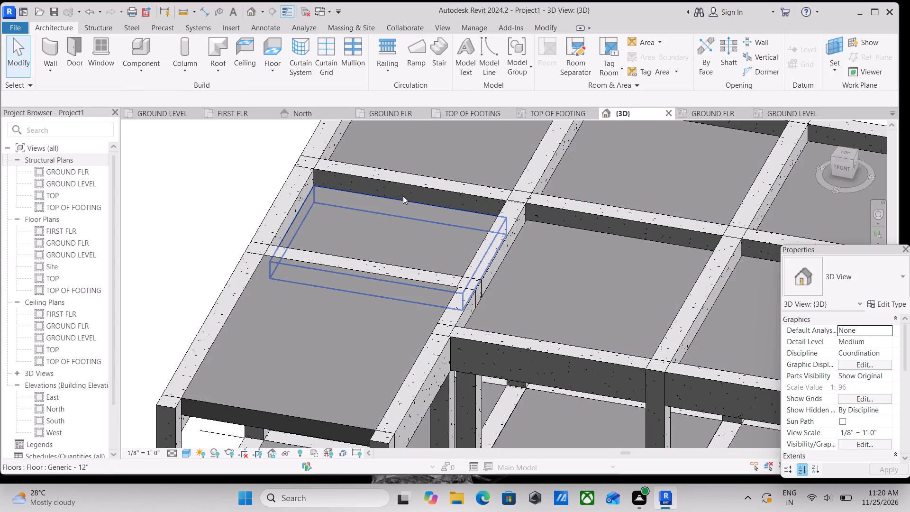
Select the six remaining lowered first floor slabs together and set their height offset to 0' 0".
{"action": "left_click", "coordinate": [403, 196]}
{"action": "scroll", "coordinate": [409, 207], "scroll_direction": "down", "scroll_amount": 3}
{"action": "middle_click_drag", "start_coordinate": [409, 207], "coordinate": [440, 281], "text": "shift"}
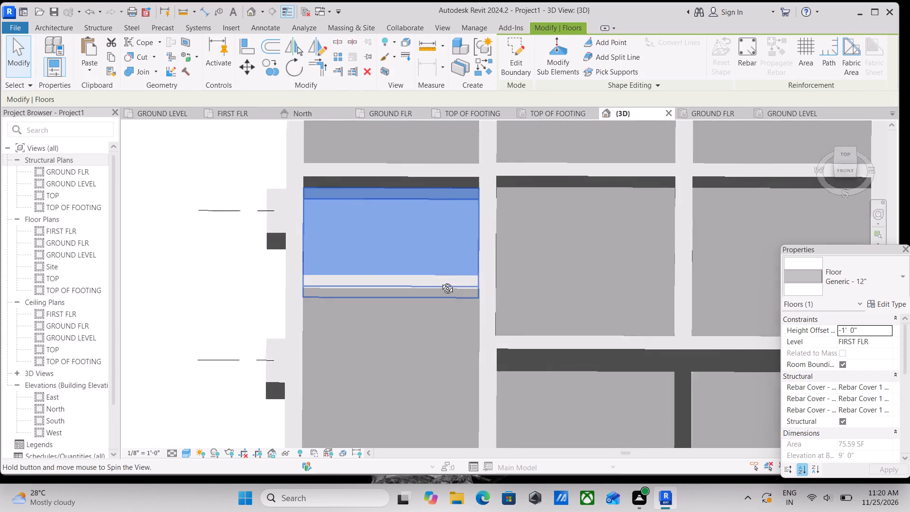
{"action": "middle_click_drag", "start_coordinate": [440, 281], "coordinate": [396, 279], "text": "shift"}
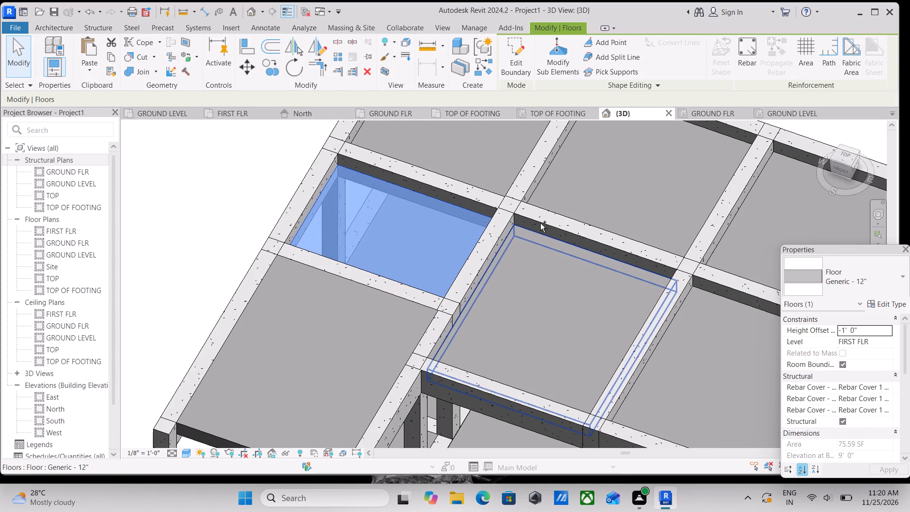
{"action": "left_click", "coordinate": [529, 230], "text": "ctrl"}
{"action": "middle_click_drag", "start_coordinate": [512, 296], "coordinate": [379, 231]}
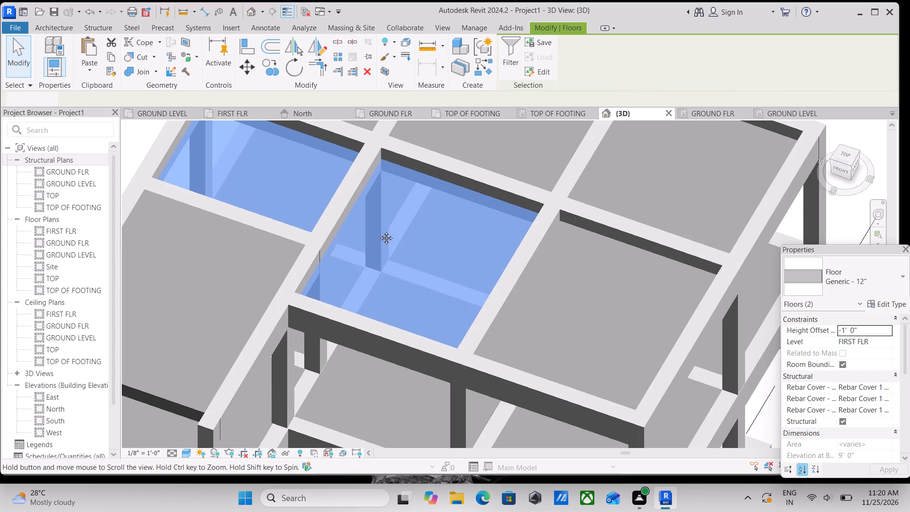
{"action": "middle_click_drag", "start_coordinate": [379, 231], "coordinate": [380, 231]}
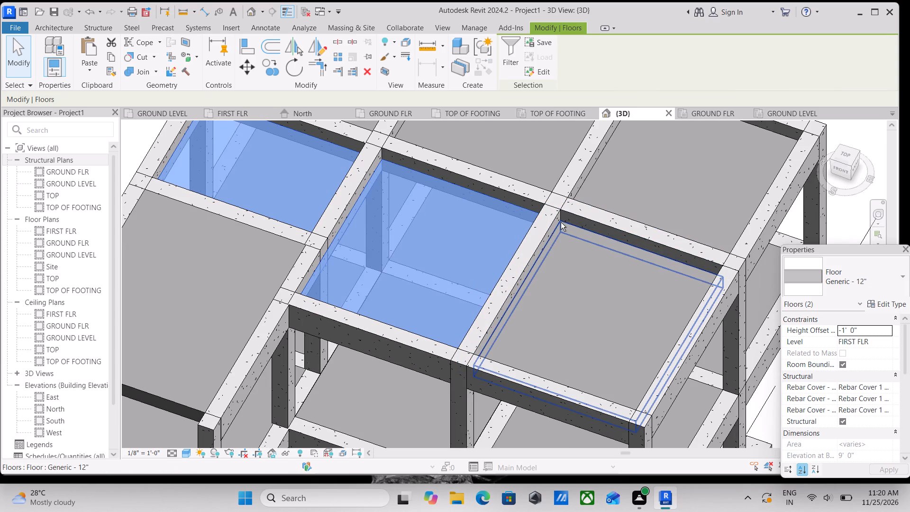
{"action": "left_click", "coordinate": [561, 222], "text": "ctrl"}
{"action": "middle_click_drag", "start_coordinate": [541, 234], "coordinate": [546, 431]}
{"action": "scroll", "coordinate": [553, 402], "scroll_direction": "up", "scroll_amount": 1}
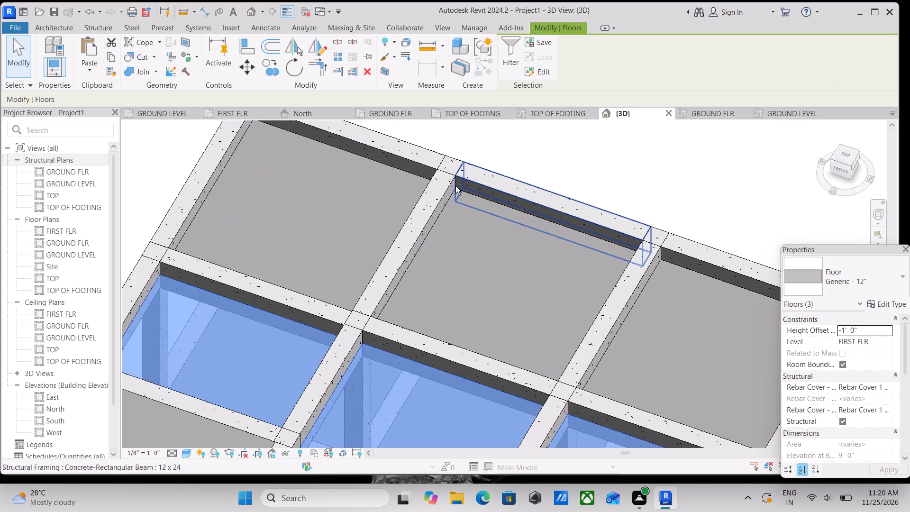
{"action": "left_click", "coordinate": [462, 192], "text": "ctrl"}
{"action": "middle_click_drag", "start_coordinate": [421, 242], "coordinate": [474, 284]}
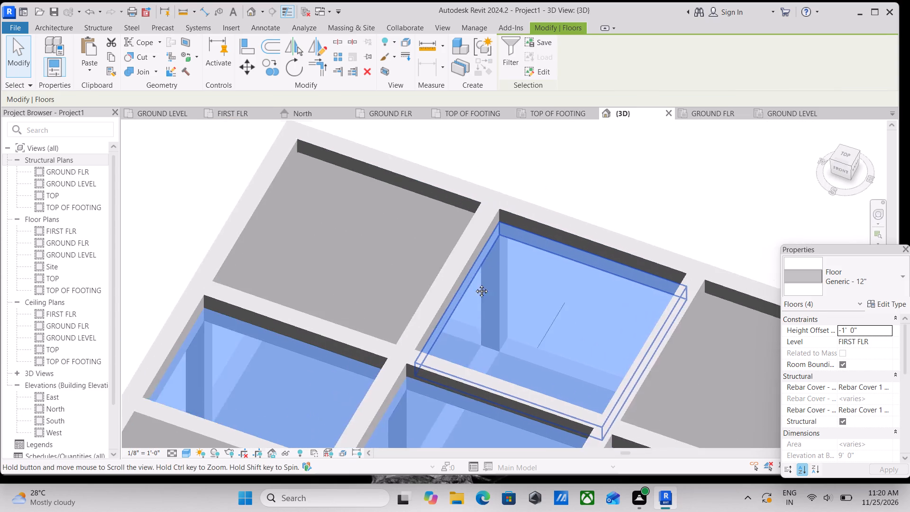
{"action": "middle_click_drag", "start_coordinate": [474, 284], "coordinate": [479, 293]}
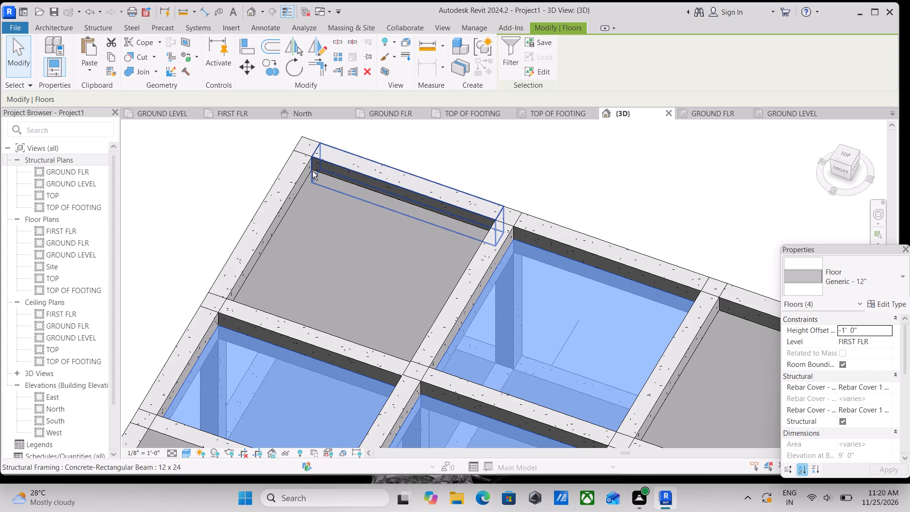
{"action": "left_click", "coordinate": [312, 171], "text": "ctrl"}
{"action": "middle_click_drag", "start_coordinate": [445, 238], "coordinate": [353, 106]}
{"action": "middle_click_drag", "start_coordinate": [615, 279], "coordinate": [551, 283]}
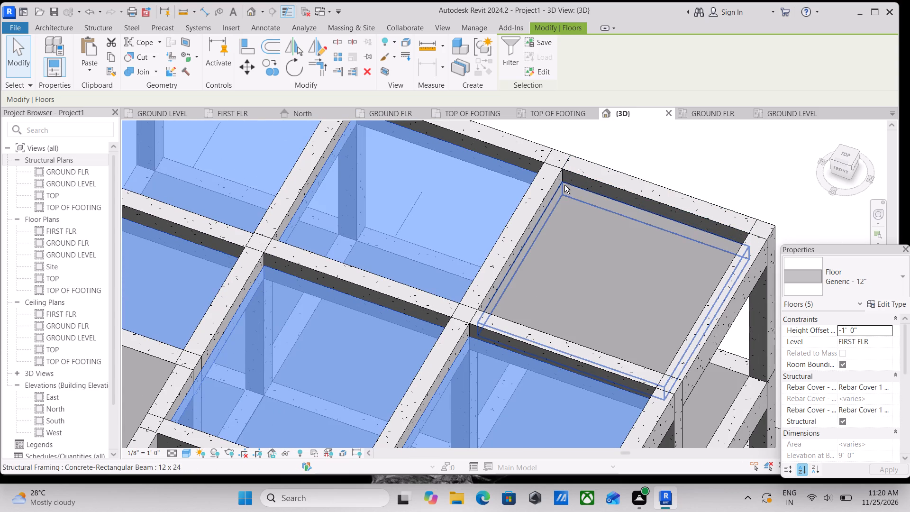
{"action": "left_click", "coordinate": [564, 184], "text": "ctrl"}
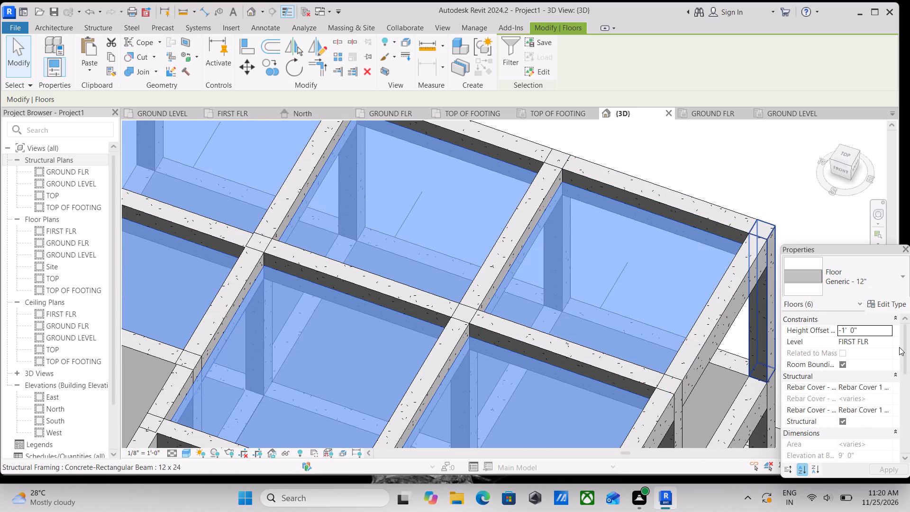
{"action": "left_click", "coordinate": [885, 333]}
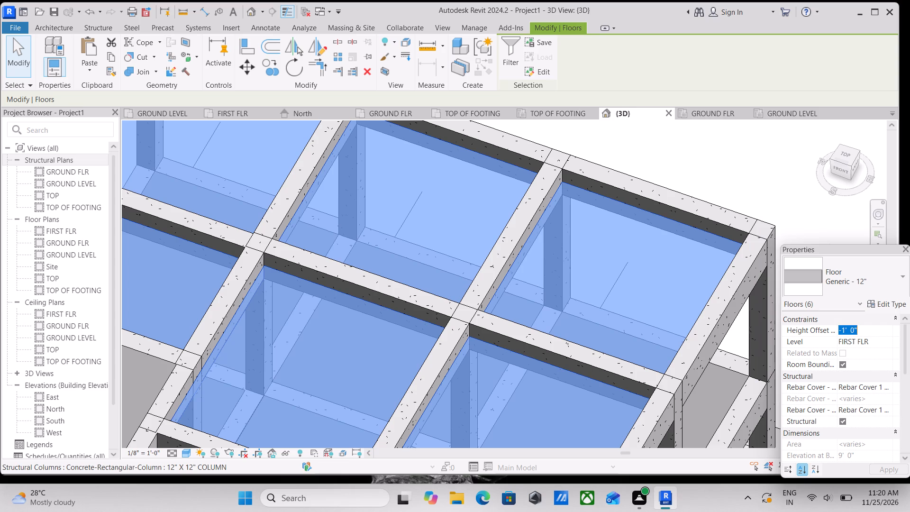
{"action": "key", "text": "0"}
{"action": "key", "text": "Return"}
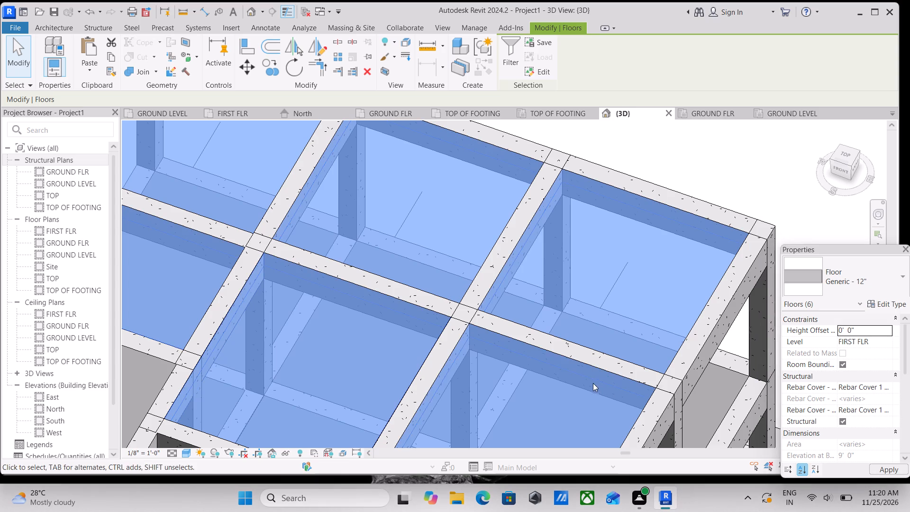
{"action": "key", "text": "Escape"}
Examine the first floor slabs between the beams from above and from the sides, then the projecting front bay up close.
{"action": "scroll", "coordinate": [447, 233], "scroll_direction": "down", "scroll_amount": 2}
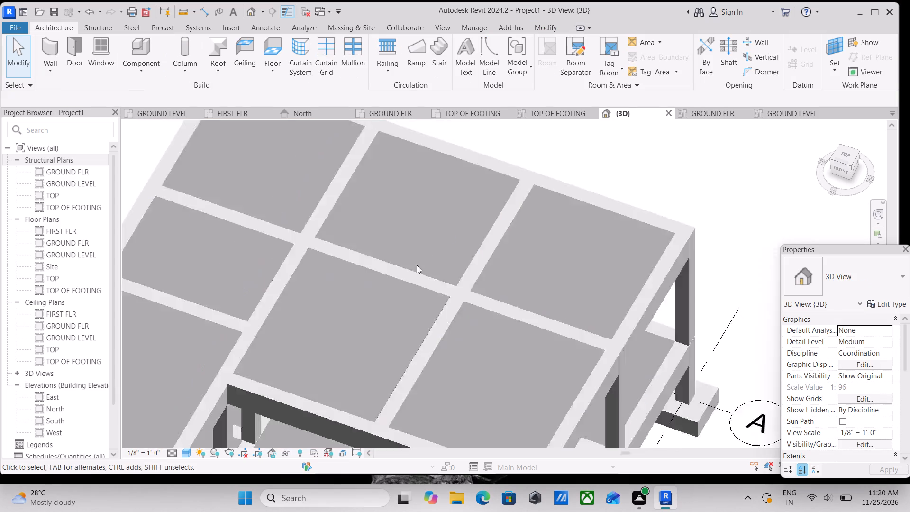
{"action": "scroll", "coordinate": [405, 259], "scroll_direction": "down", "scroll_amount": 2}
{"action": "middle_click_drag", "start_coordinate": [403, 258], "coordinate": [564, 192]}
{"action": "scroll", "coordinate": [546, 258], "scroll_direction": "down", "scroll_amount": 2}
{"action": "middle_click_drag", "start_coordinate": [524, 283], "coordinate": [544, 229], "text": "shift"}
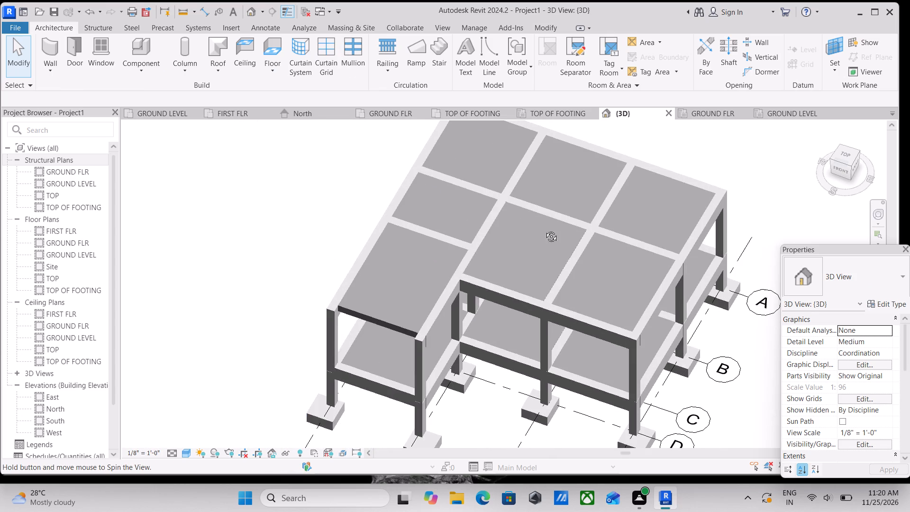
{"action": "middle_click_drag", "start_coordinate": [544, 229], "coordinate": [560, 201], "text": "shift"}
{"action": "middle_click_drag", "start_coordinate": [560, 310], "coordinate": [704, 260], "text": "shift"}
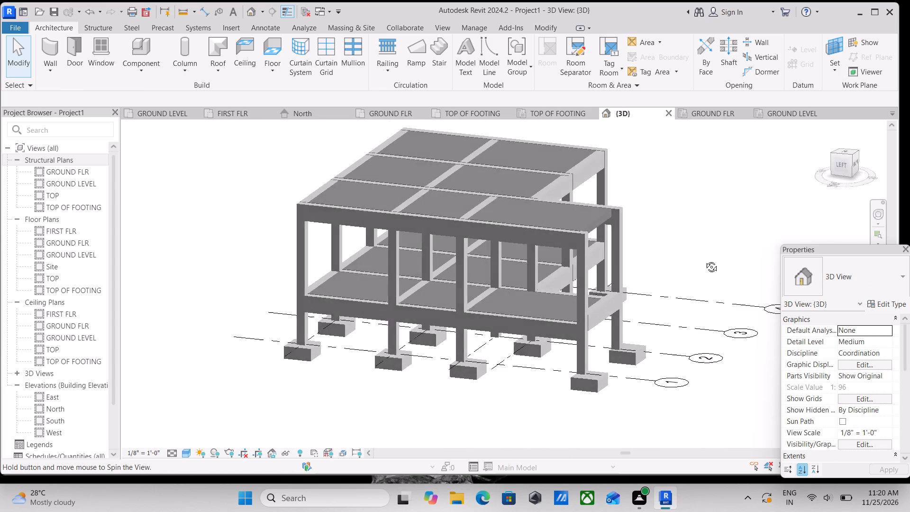
{"action": "middle_click_drag", "start_coordinate": [704, 260], "coordinate": [708, 275], "text": "shift"}
{"action": "middle_click_drag", "start_coordinate": [574, 258], "coordinate": [646, 310], "text": "shift"}
{"action": "middle_click_drag", "start_coordinate": [596, 253], "coordinate": [558, 387], "text": "shift"}
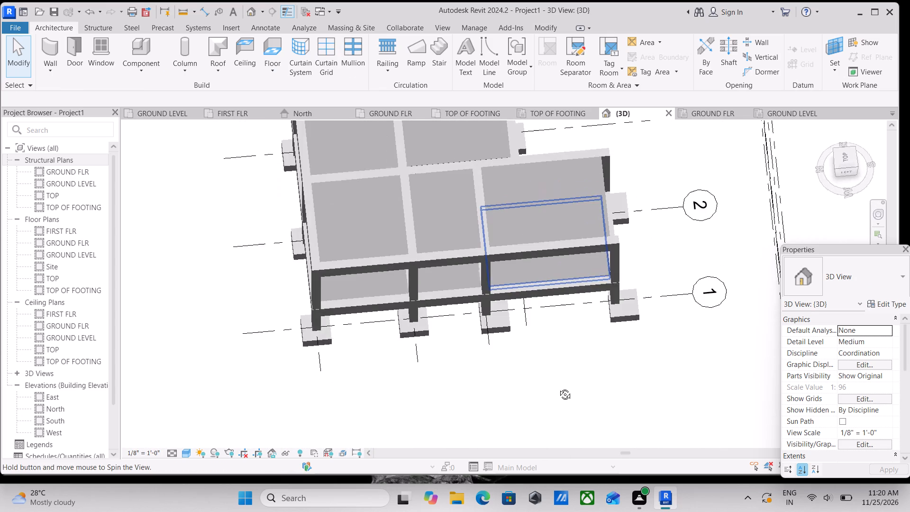
{"action": "middle_click_drag", "start_coordinate": [558, 387], "coordinate": [560, 386], "text": "shift"}
{"action": "middle_click_drag", "start_coordinate": [573, 281], "coordinate": [561, 354], "text": "shift"}
{"action": "middle_click_drag", "start_coordinate": [608, 254], "coordinate": [589, 305], "text": "shift"}
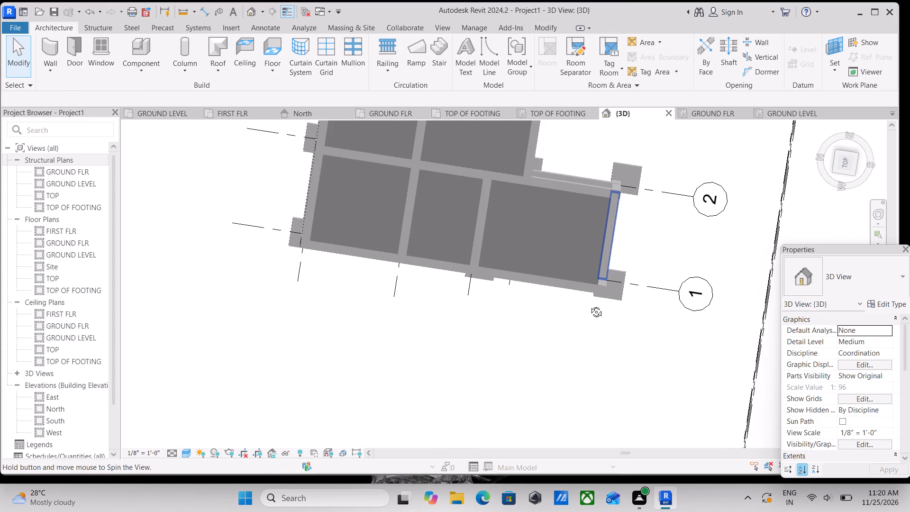
{"action": "middle_click_drag", "start_coordinate": [589, 305], "coordinate": [516, 201], "text": "shift"}
{"action": "middle_click_drag", "start_coordinate": [569, 333], "coordinate": [533, 245], "text": "shift"}
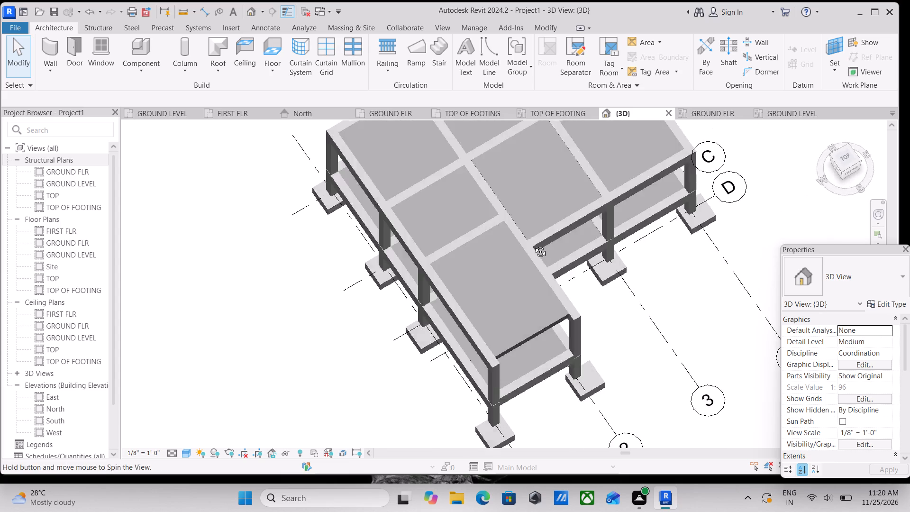
{"action": "middle_click_drag", "start_coordinate": [533, 245], "coordinate": [533, 239], "text": "shift"}
{"action": "middle_click_drag", "start_coordinate": [540, 367], "coordinate": [513, 262], "text": "shift"}
{"action": "scroll", "coordinate": [401, 362], "scroll_direction": "up", "scroll_amount": 4}
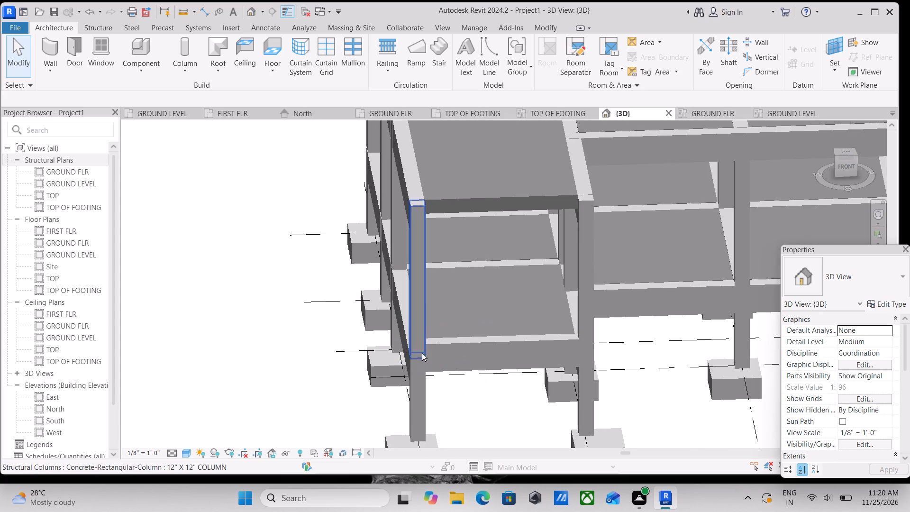
{"action": "left_click", "coordinate": [538, 343]}
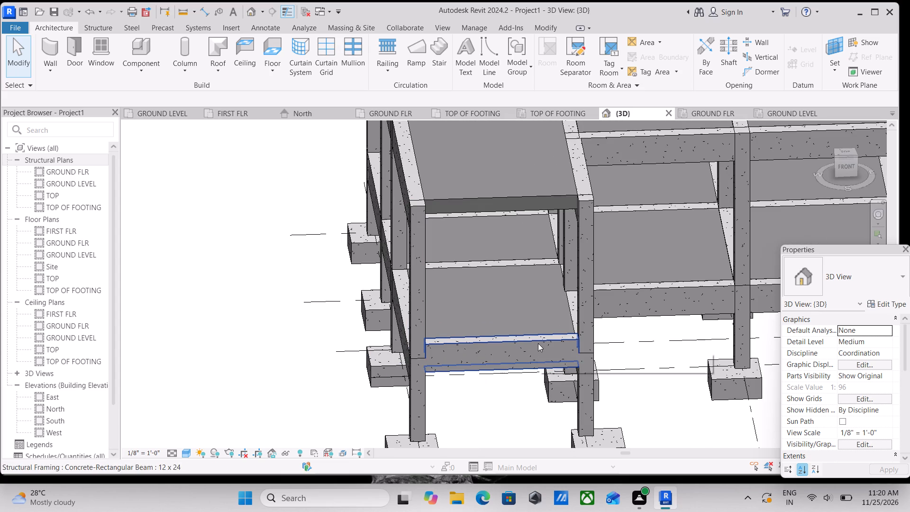
{"action": "key", "text": "Escape"}
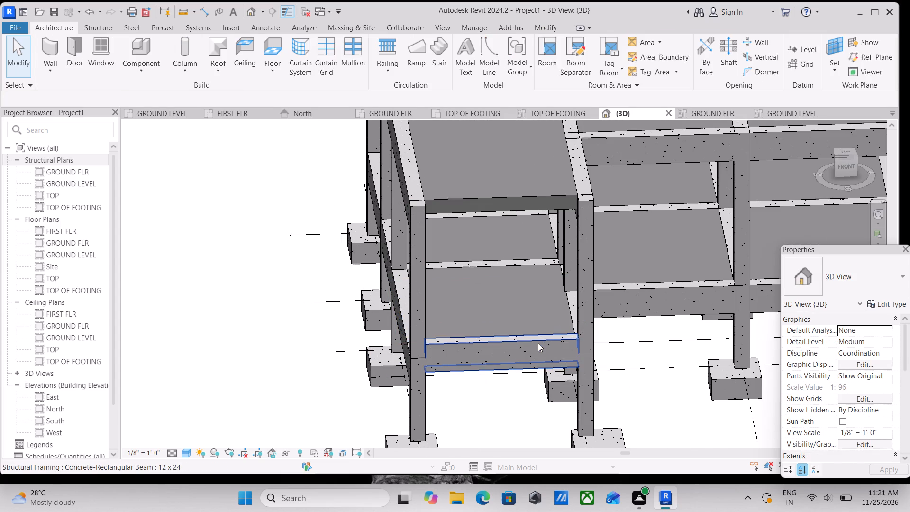
Examine the whole concrete frame and both slab levels from corner, side, low and front 3D angles.
{"action": "scroll", "coordinate": [523, 330], "scroll_direction": "down", "scroll_amount": 5}
{"action": "middle_click_drag", "start_coordinate": [501, 331], "coordinate": [560, 411], "text": "shift"}
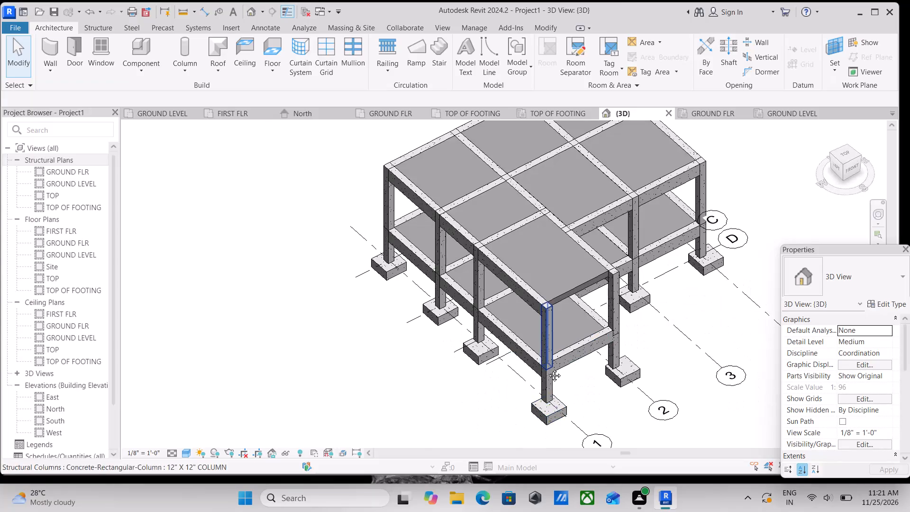
{"action": "middle_click_drag", "start_coordinate": [638, 348], "coordinate": [614, 353]}
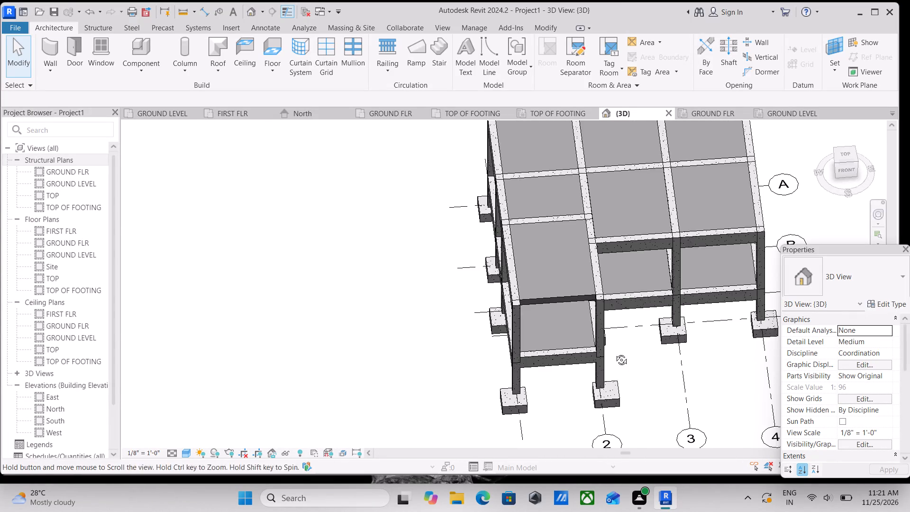
{"action": "middle_click_drag", "start_coordinate": [614, 353], "coordinate": [764, 347]}
{"action": "scroll", "coordinate": [584, 366], "scroll_direction": "up", "scroll_amount": 1, "text": "shift"}
{"action": "middle_click_drag", "start_coordinate": [593, 346], "coordinate": [491, 450]}
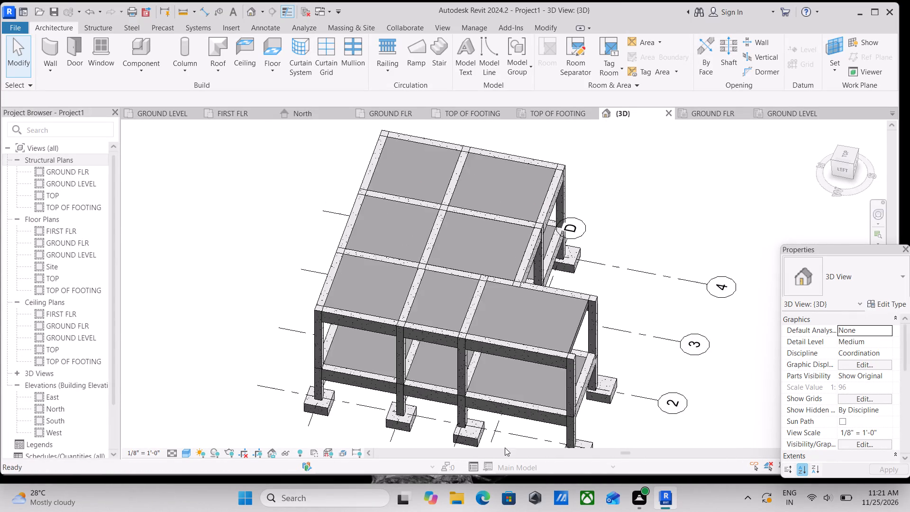
{"action": "middle_click_drag", "start_coordinate": [507, 441], "coordinate": [503, 406], "text": "shift"}
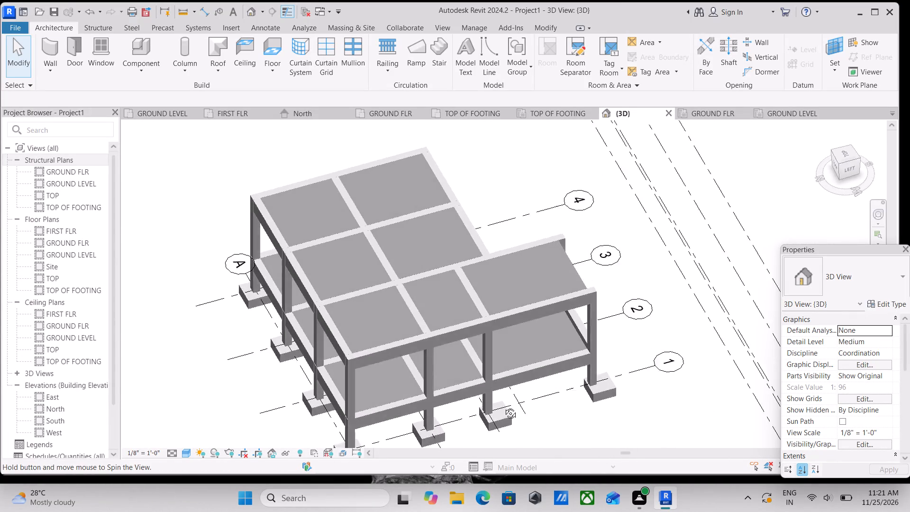
{"action": "middle_click_drag", "start_coordinate": [503, 406], "coordinate": [440, 392], "text": "shift"}
{"action": "middle_click_drag", "start_coordinate": [495, 394], "coordinate": [399, 329], "text": "shift"}
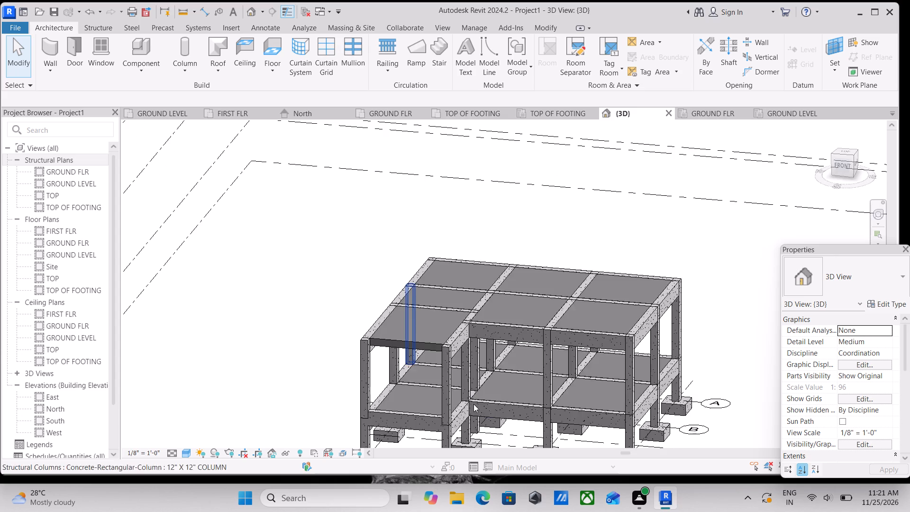
{"action": "middle_click_drag", "start_coordinate": [473, 404], "coordinate": [468, 355], "text": "shift"}
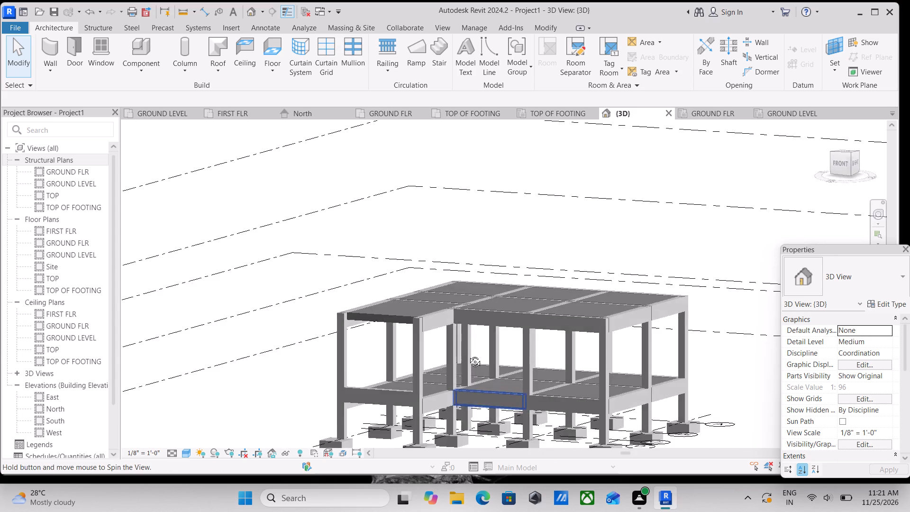
{"action": "middle_click_drag", "start_coordinate": [468, 355], "coordinate": [453, 351], "text": "shift"}
{"action": "scroll", "coordinate": [453, 351], "scroll_direction": "down", "scroll_amount": 1}
{"action": "middle_click_drag", "start_coordinate": [453, 351], "coordinate": [463, 370], "text": "shift"}
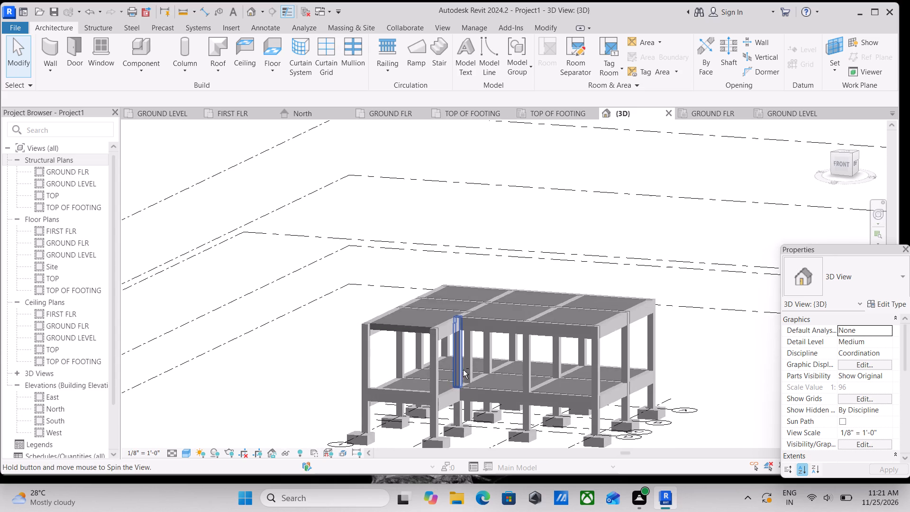
{"action": "middle_click", "coordinate": [463, 370], "text": "shift"}
{"action": "middle_click_drag", "start_coordinate": [467, 373], "coordinate": [472, 383], "text": "shift"}
{"action": "middle_click_drag", "start_coordinate": [472, 383], "coordinate": [472, 395], "text": "shift"}
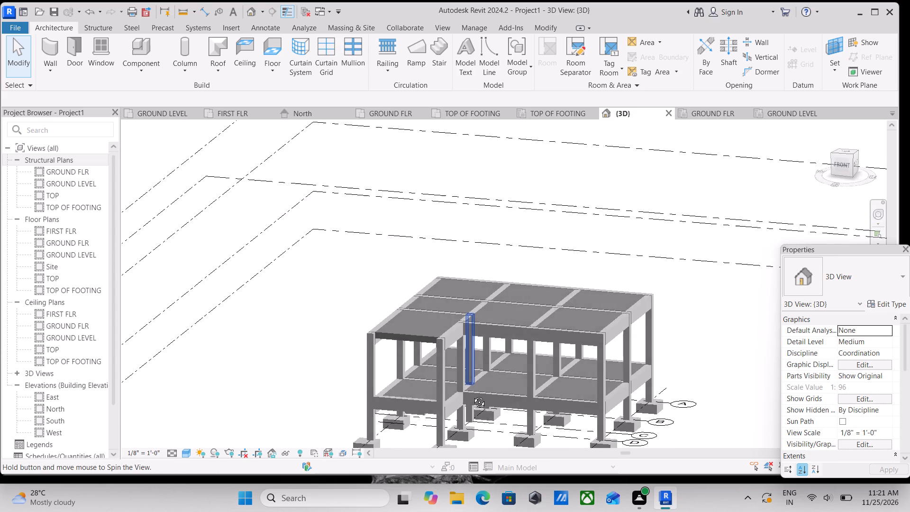
{"action": "middle_click_drag", "start_coordinate": [472, 395], "coordinate": [444, 386], "text": "shift"}
{"action": "middle_click_drag", "start_coordinate": [444, 386], "coordinate": [581, 342], "text": "shift"}
{"action": "middle_click_drag", "start_coordinate": [590, 379], "coordinate": [564, 383]}
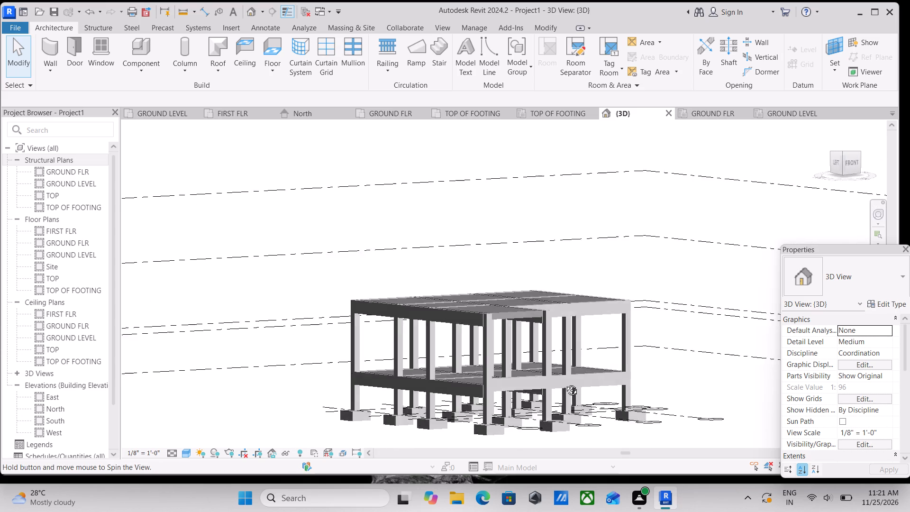
{"action": "middle_click_drag", "start_coordinate": [564, 383], "coordinate": [500, 418]}
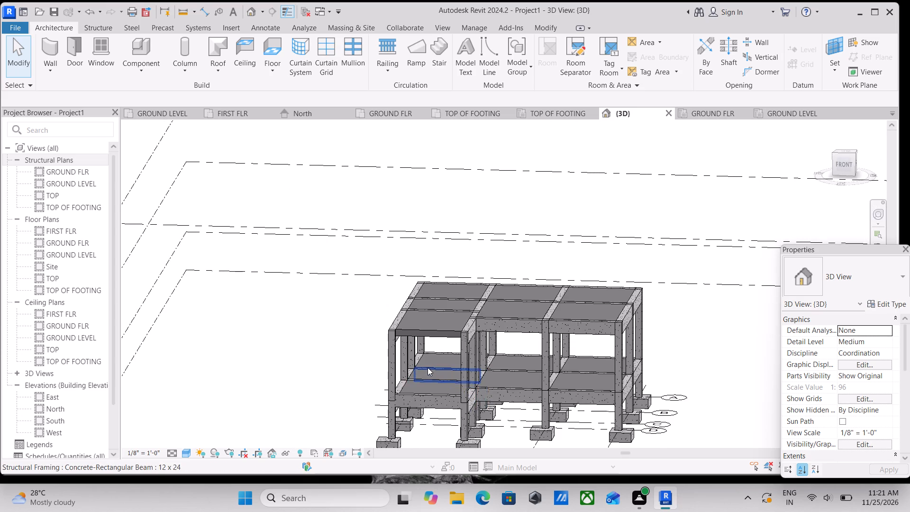
{"action": "scroll", "coordinate": [428, 367], "scroll_direction": "up", "scroll_amount": 3}
{"action": "scroll", "coordinate": [428, 367], "scroll_direction": "down", "scroll_amount": 3}
{"action": "middle_click_drag", "start_coordinate": [428, 367], "coordinate": [447, 410], "text": "shift"}
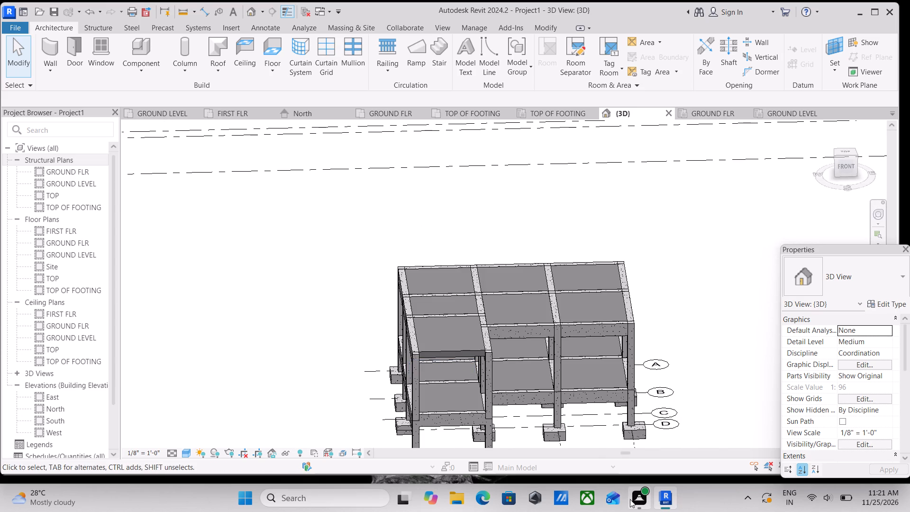
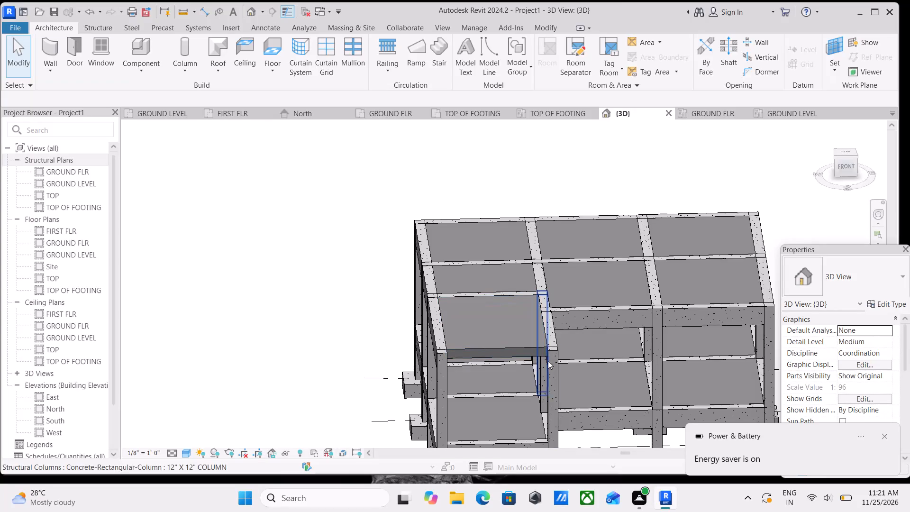
Examine the projecting front bay between grids 1 and 2 and the adjoining slabs and beams on both floors.
{"action": "scroll", "coordinate": [600, 372], "scroll_direction": "down", "scroll_amount": 2}
{"action": "scroll", "coordinate": [599, 375], "scroll_direction": "up", "scroll_amount": 6}
{"action": "scroll", "coordinate": [493, 363], "scroll_direction": "up", "scroll_amount": 3}
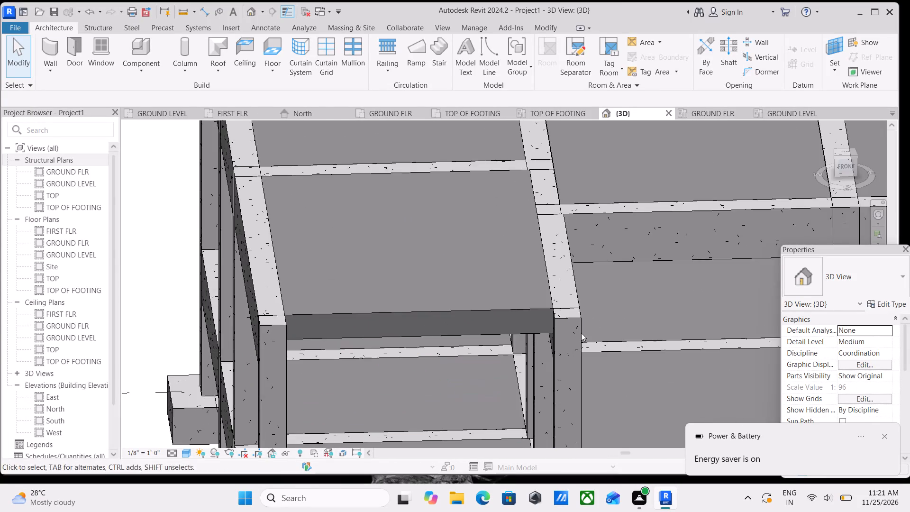
{"action": "scroll", "coordinate": [587, 327], "scroll_direction": "down", "scroll_amount": 3}
{"action": "middle_click_drag", "start_coordinate": [494, 365], "coordinate": [500, 283]}
{"action": "scroll", "coordinate": [495, 364], "scroll_direction": "down", "scroll_amount": 2}
{"action": "middle_click_drag", "start_coordinate": [495, 364], "coordinate": [493, 294]}
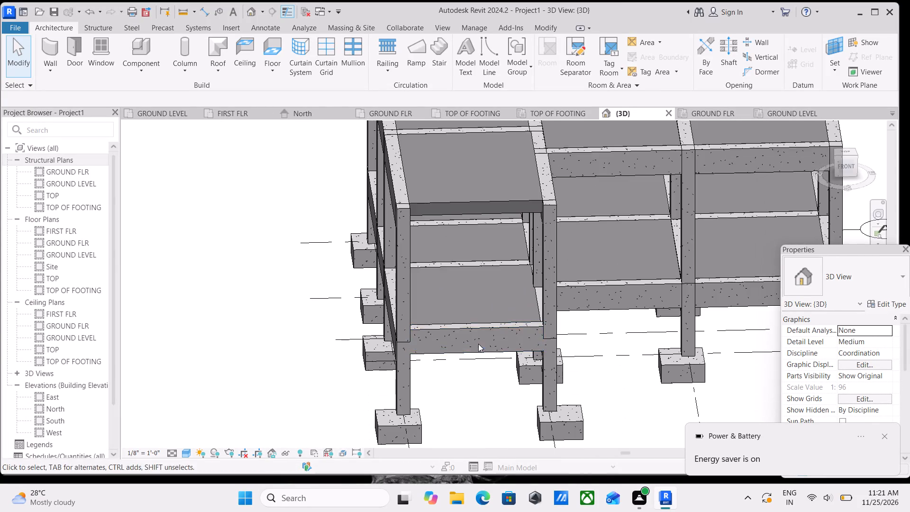
{"action": "middle_click_drag", "start_coordinate": [478, 344], "coordinate": [480, 299]}
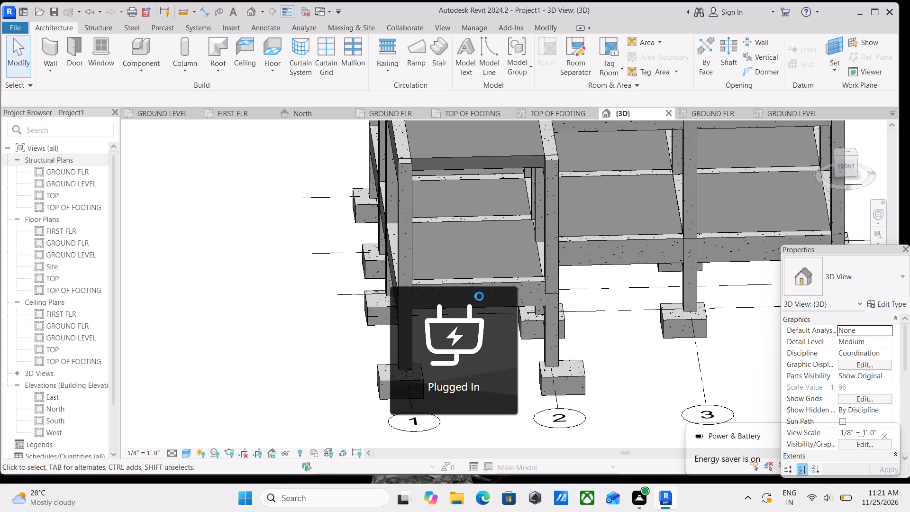
{"action": "scroll", "coordinate": [547, 201], "scroll_direction": "up", "scroll_amount": 2}
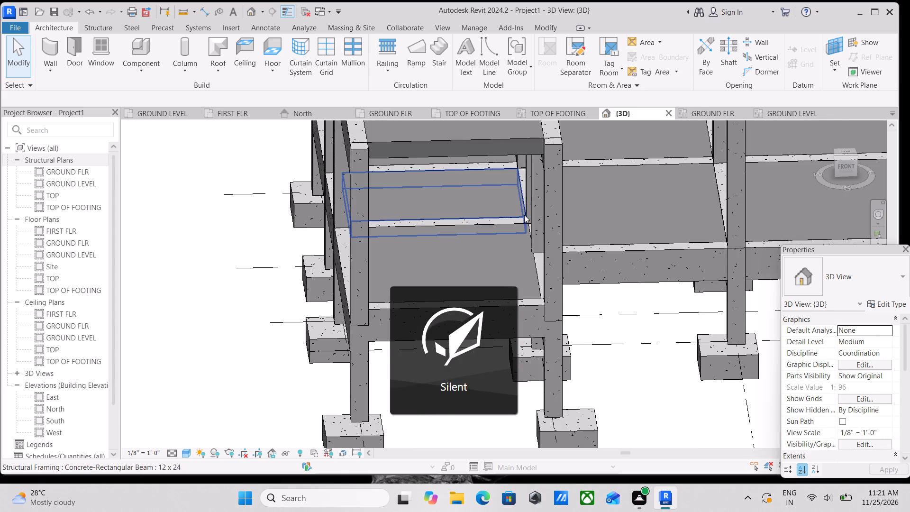
{"action": "scroll", "coordinate": [524, 215], "scroll_direction": "up", "scroll_amount": 1}
{"action": "middle_click_drag", "start_coordinate": [524, 215], "coordinate": [501, 286]}
{"action": "scroll", "coordinate": [502, 281], "scroll_direction": "down", "scroll_amount": 3}
{"action": "middle_click_drag", "start_coordinate": [502, 281], "coordinate": [495, 305]}
{"action": "middle_click_drag", "start_coordinate": [421, 243], "coordinate": [384, 265]}
{"action": "scroll", "coordinate": [393, 261], "scroll_direction": "up", "scroll_amount": 2}
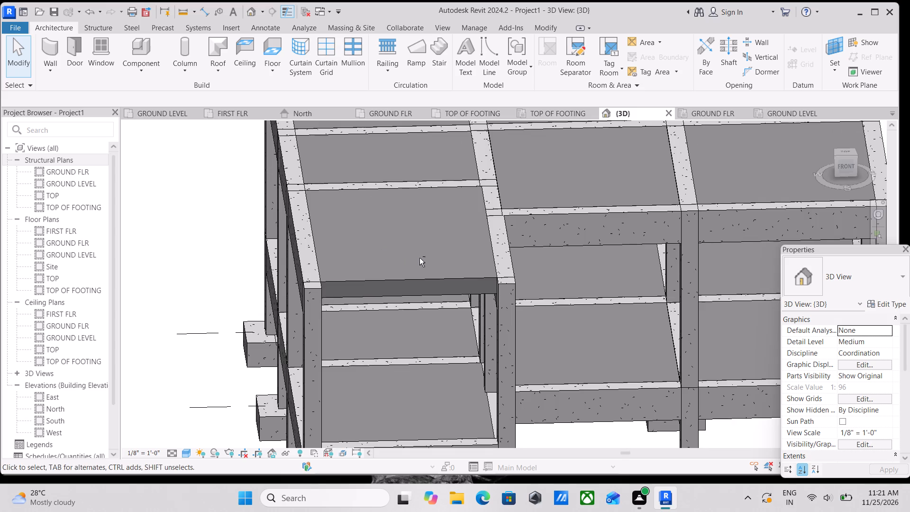
{"action": "middle_click_drag", "start_coordinate": [419, 258], "coordinate": [560, 334], "text": "shift"}
{"action": "middle_click_drag", "start_coordinate": [577, 274], "coordinate": [585, 344]}
{"action": "middle_click_drag", "start_coordinate": [653, 298], "coordinate": [670, 290], "text": "shift"}
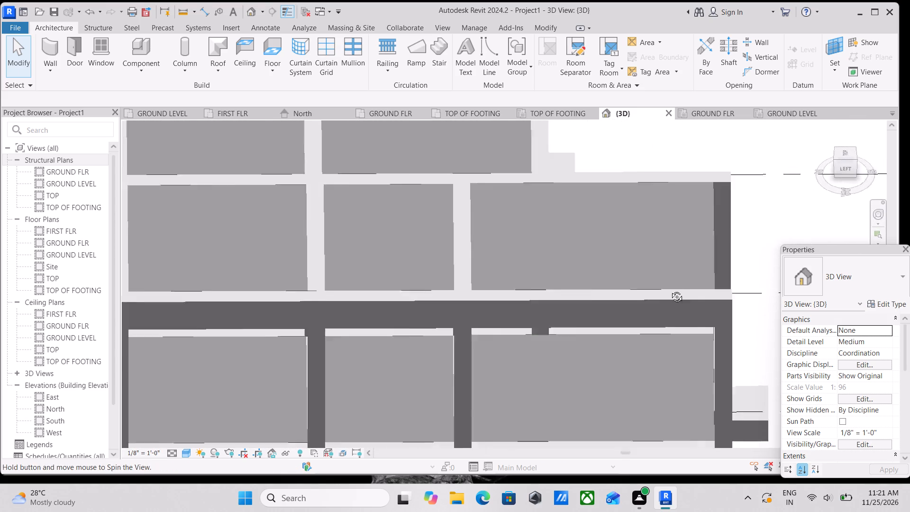
{"action": "middle_click_drag", "start_coordinate": [670, 290], "coordinate": [710, 326], "text": "shift"}
{"action": "middle_click_drag", "start_coordinate": [672, 239], "coordinate": [629, 358]}
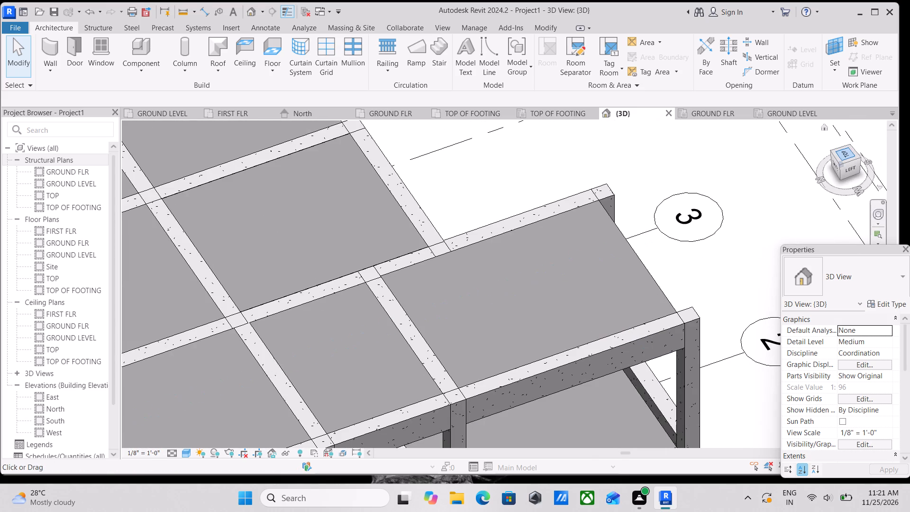
Examine the frame from directly above and from the corners, then the ground floor beams of the front bay up close.
{"action": "left_click", "coordinate": [845, 155]}
{"action": "scroll", "coordinate": [626, 328], "scroll_direction": "up", "scroll_amount": 5}
{"action": "scroll", "coordinate": [561, 295], "scroll_direction": "up", "scroll_amount": 3}
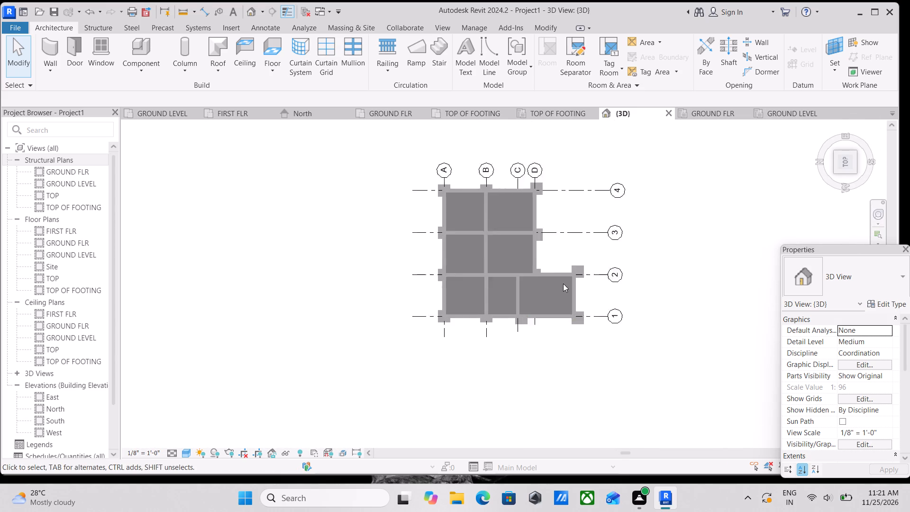
{"action": "scroll", "coordinate": [563, 283], "scroll_direction": "up", "scroll_amount": 6}
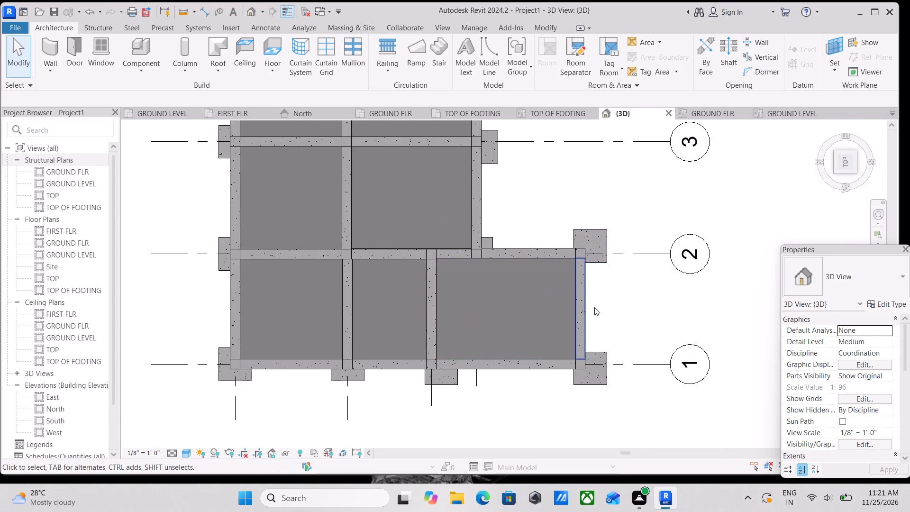
{"action": "scroll", "coordinate": [594, 307], "scroll_direction": "down", "scroll_amount": 1}
{"action": "middle_click_drag", "start_coordinate": [594, 309], "coordinate": [571, 248]}
{"action": "middle_click_drag", "start_coordinate": [563, 337], "coordinate": [502, 226], "text": "shift"}
{"action": "scroll", "coordinate": [420, 316], "scroll_direction": "down", "scroll_amount": 3}
{"action": "middle_click_drag", "start_coordinate": [414, 302], "coordinate": [416, 249]}
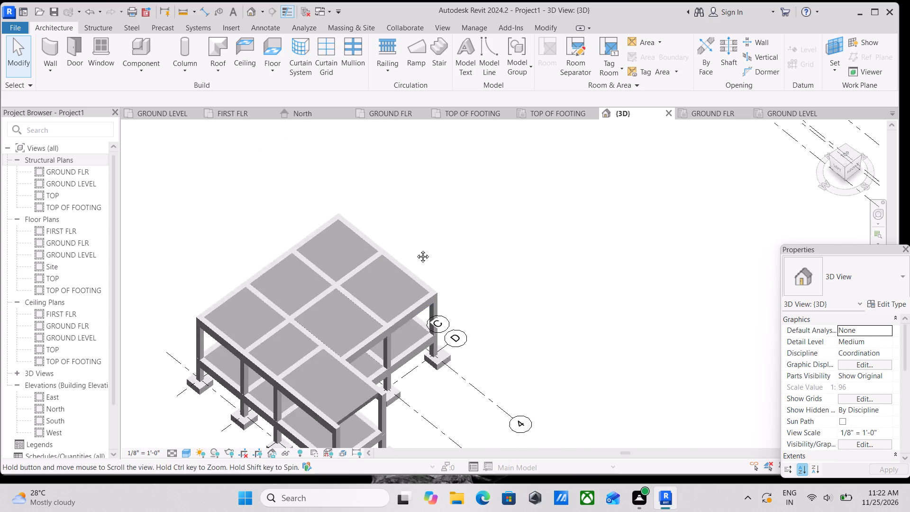
{"action": "middle_click_drag", "start_coordinate": [416, 249], "coordinate": [476, 137]}
{"action": "middle_click_drag", "start_coordinate": [508, 293], "coordinate": [459, 215], "text": "shift"}
{"action": "middle_click_drag", "start_coordinate": [432, 226], "coordinate": [626, 209]}
{"action": "scroll", "coordinate": [517, 271], "scroll_direction": "up", "scroll_amount": 1}
{"action": "middle_click_drag", "start_coordinate": [513, 268], "coordinate": [499, 228], "text": "shift"}
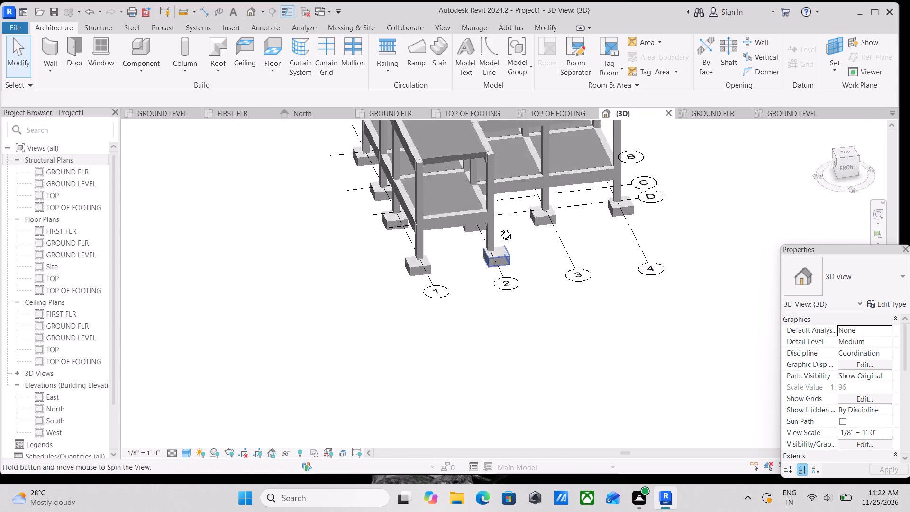
{"action": "middle_click_drag", "start_coordinate": [499, 228], "coordinate": [497, 184], "text": "shift"}
{"action": "middle_click_drag", "start_coordinate": [488, 197], "coordinate": [566, 405]}
{"action": "scroll", "coordinate": [566, 405], "scroll_direction": "up", "scroll_amount": 4}
{"action": "scroll", "coordinate": [449, 312], "scroll_direction": "up", "scroll_amount": 3}
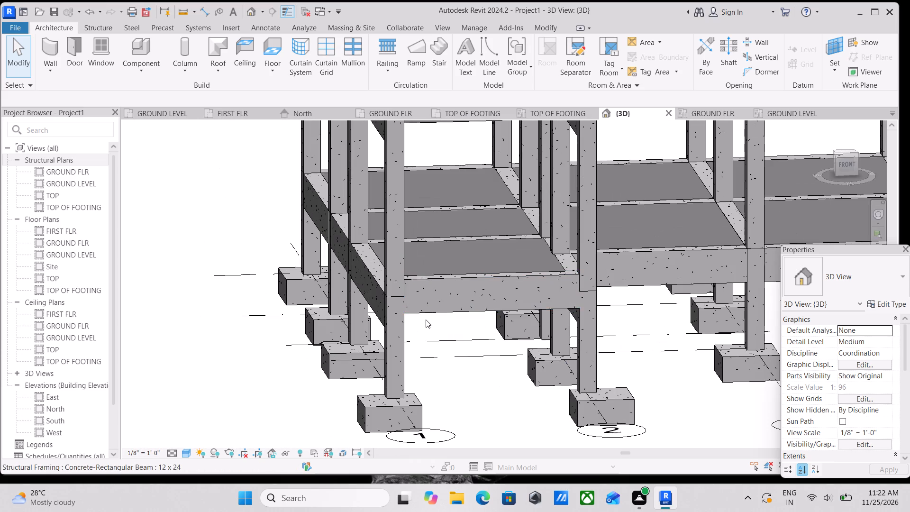
Copy the ground floor front beam between grids 1 and 2 and paste it aligned to the FIRST FLR level.
{"action": "left_click", "coordinate": [431, 313]}
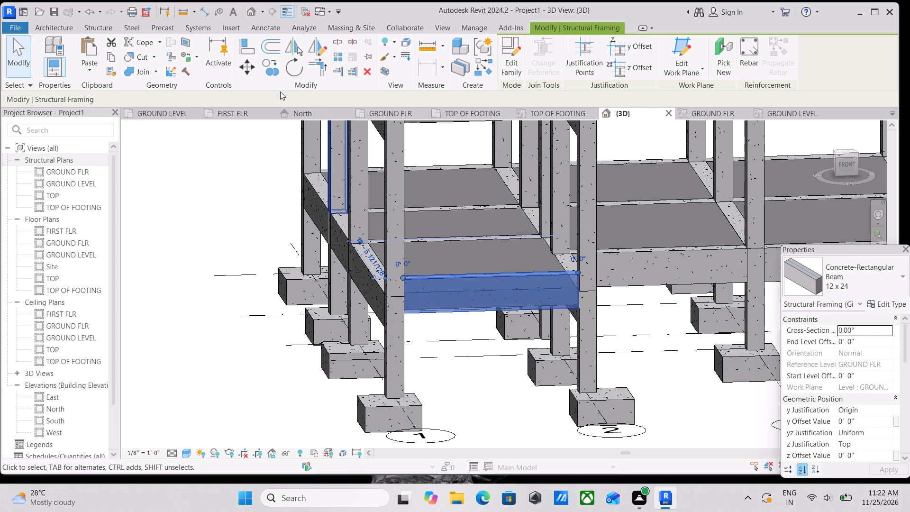
{"action": "left_click", "coordinate": [109, 58]}
{"action": "left_click", "coordinate": [88, 66]}
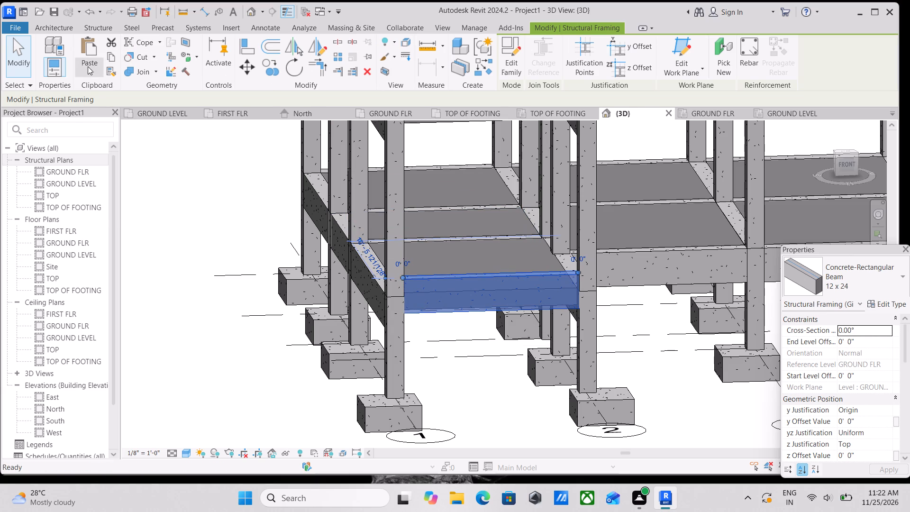
{"action": "left_click", "coordinate": [136, 117]}
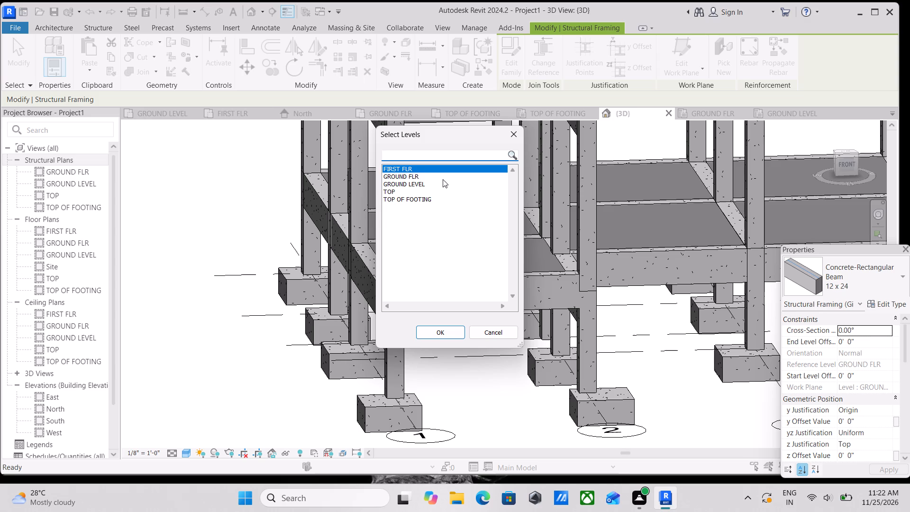
{"action": "left_click", "coordinate": [449, 329]}
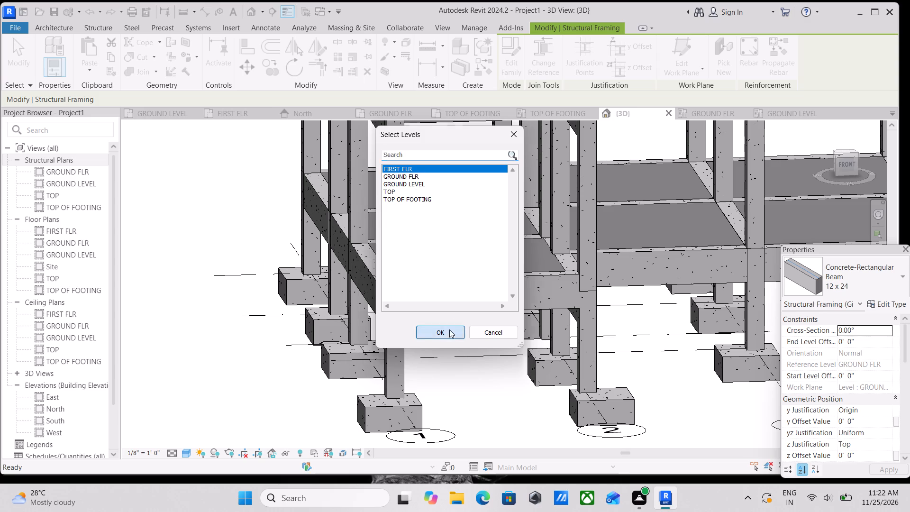
{"action": "scroll", "coordinate": [482, 306], "scroll_direction": "down", "scroll_amount": 3}
{"action": "middle_click_drag", "start_coordinate": [495, 298], "coordinate": [511, 402]}
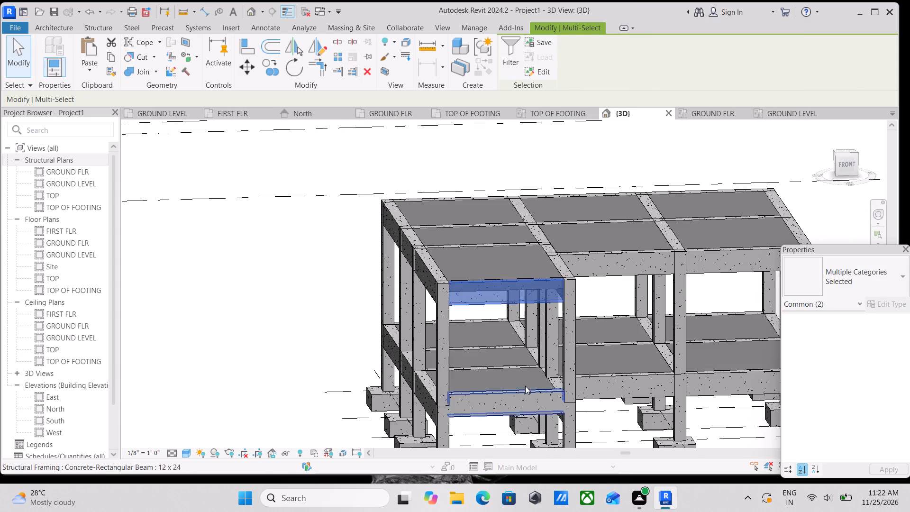
{"action": "key", "text": "Escape"}
Examine the beams and slabs on both floors from all corners of the concrete frame.
{"action": "scroll", "coordinate": [579, 292], "scroll_direction": "up", "scroll_amount": 2}
{"action": "scroll", "coordinate": [577, 310], "scroll_direction": "down", "scroll_amount": 2}
{"action": "middle_click_drag", "start_coordinate": [554, 301], "coordinate": [609, 411], "text": "shift"}
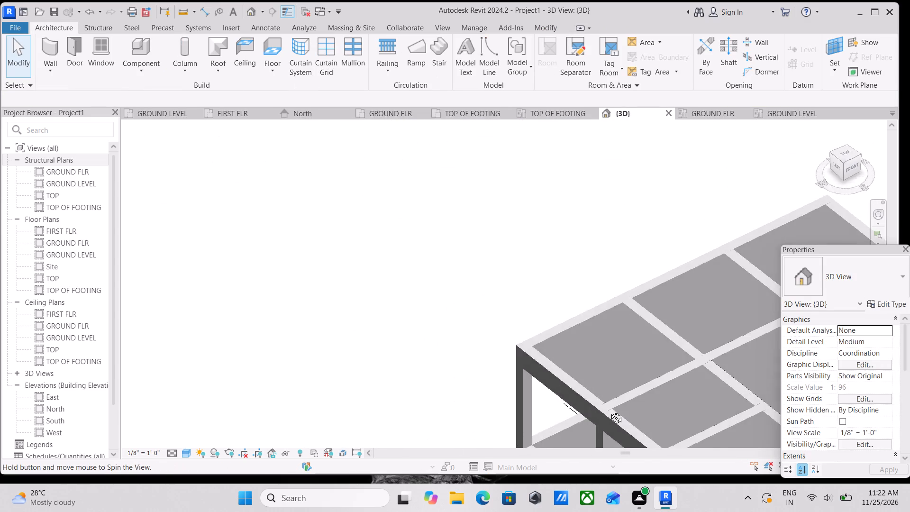
{"action": "middle_click_drag", "start_coordinate": [609, 411], "coordinate": [514, 359], "text": "shift"}
{"action": "middle_click_drag", "start_coordinate": [649, 357], "coordinate": [640, 251]}
{"action": "middle_click_drag", "start_coordinate": [473, 302], "coordinate": [445, 339], "text": "shift"}
{"action": "middle_click_drag", "start_coordinate": [480, 312], "coordinate": [602, 274]}
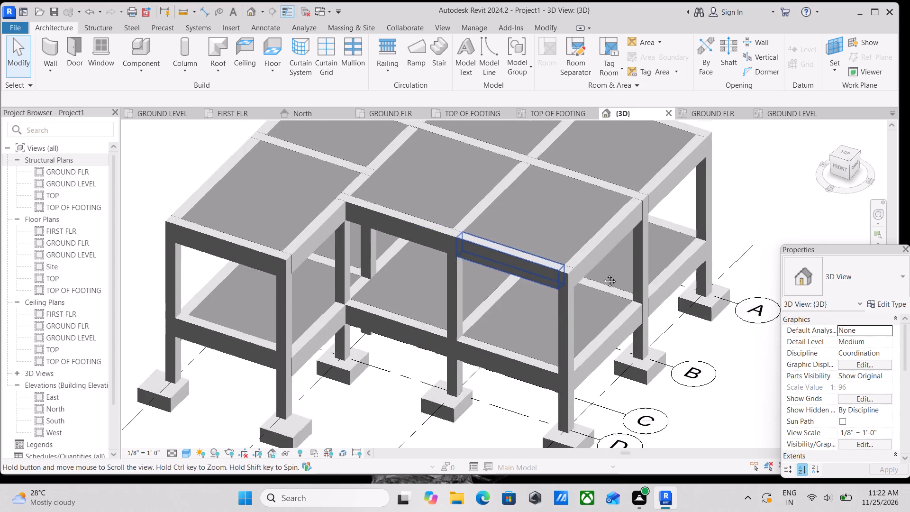
{"action": "middle_click_drag", "start_coordinate": [602, 274], "coordinate": [623, 265]}
{"action": "middle_click_drag", "start_coordinate": [556, 278], "coordinate": [491, 282], "text": "shift"}
{"action": "scroll", "coordinate": [491, 281], "scroll_direction": "down", "scroll_amount": 1, "text": "shift"}
{"action": "middle_click_drag", "start_coordinate": [550, 271], "coordinate": [646, 411]}
{"action": "middle_click_drag", "start_coordinate": [562, 348], "coordinate": [493, 310], "text": "shift"}
{"action": "middle_click_drag", "start_coordinate": [493, 310], "coordinate": [538, 402], "text": "shift"}
{"action": "middle_click_drag", "start_coordinate": [538, 401], "coordinate": [601, 497]}
{"action": "middle_click_drag", "start_coordinate": [611, 420], "coordinate": [502, 376], "text": "shift"}
{"action": "middle_click_drag", "start_coordinate": [501, 376], "coordinate": [456, 508]}
{"action": "scroll", "coordinate": [456, 511], "scroll_direction": "up", "scroll_amount": 1}
{"action": "middle_click_drag", "start_coordinate": [619, 376], "coordinate": [575, 375]}
{"action": "scroll", "coordinate": [572, 375], "scroll_direction": "down", "scroll_amount": 2}
{"action": "middle_click_drag", "start_coordinate": [572, 375], "coordinate": [387, 358]}
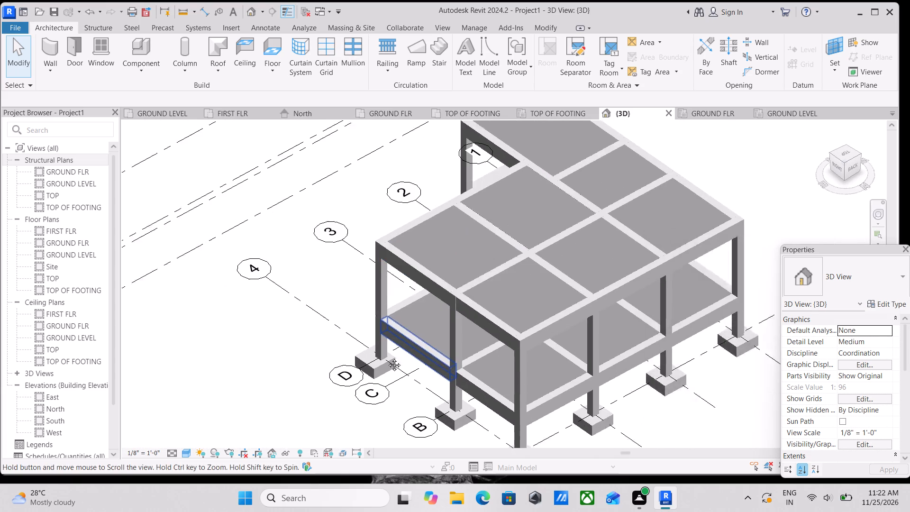
{"action": "middle_click_drag", "start_coordinate": [387, 358], "coordinate": [387, 358]}
{"action": "middle_click_drag", "start_coordinate": [493, 357], "coordinate": [519, 320], "text": "shift"}
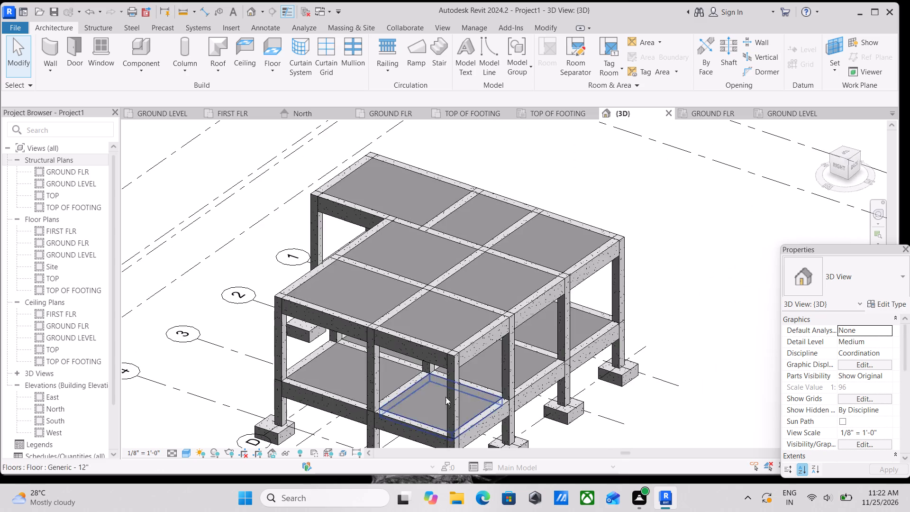
{"action": "middle_click_drag", "start_coordinate": [446, 397], "coordinate": [576, 305]}
{"action": "middle_click_drag", "start_coordinate": [546, 345], "coordinate": [641, 299], "text": "shift"}
{"action": "middle_click_drag", "start_coordinate": [431, 425], "coordinate": [552, 343]}
{"action": "middle_click_drag", "start_coordinate": [552, 343], "coordinate": [594, 342], "text": "shift"}
{"action": "middle_click_drag", "start_coordinate": [572, 415], "coordinate": [552, 404], "text": "shift"}
{"action": "scroll", "coordinate": [552, 404], "scroll_direction": "down", "scroll_amount": 3}
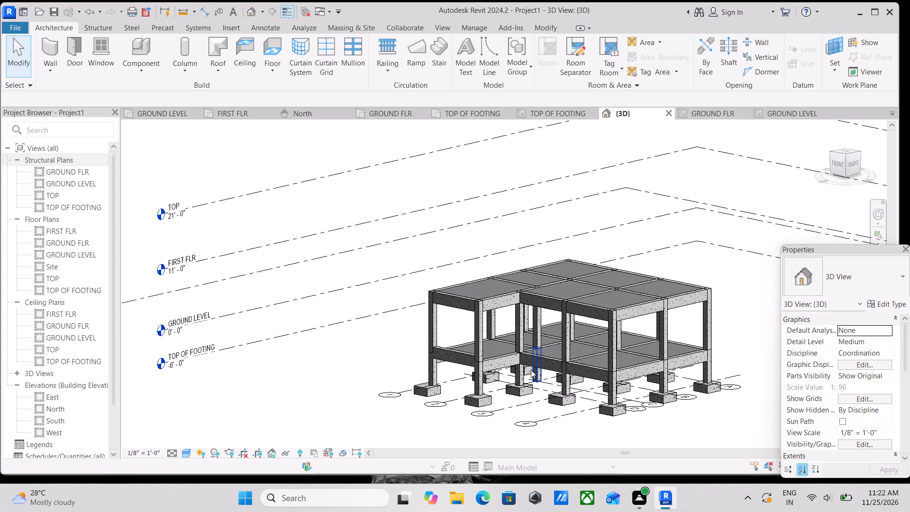
Inspect the projecting bay's ground floor front beam and its grid 2 side beam, then view the frame from the front.
{"action": "scroll", "coordinate": [469, 356], "scroll_direction": "up", "scroll_amount": 1}
{"action": "middle_click_drag", "start_coordinate": [467, 356], "coordinate": [464, 381], "text": "shift"}
{"action": "middle_click_drag", "start_coordinate": [510, 384], "coordinate": [525, 357], "text": "shift"}
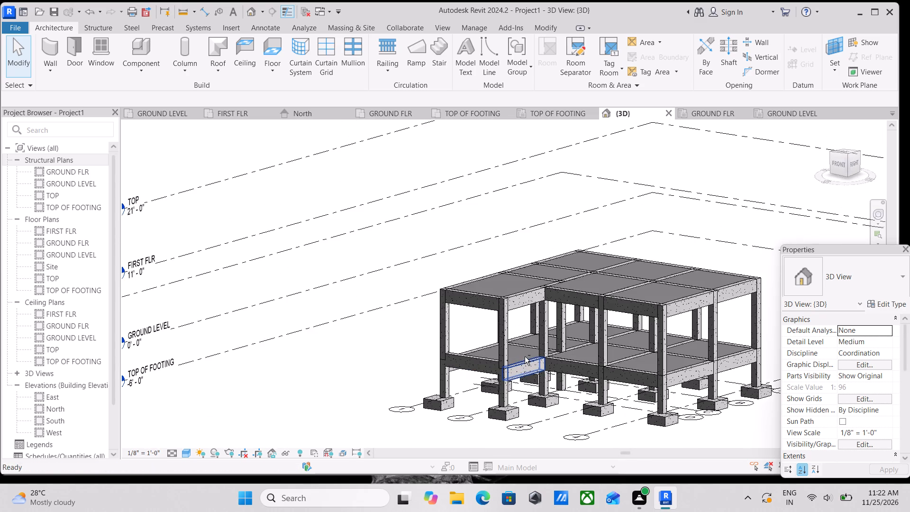
{"action": "scroll", "coordinate": [523, 362], "scroll_direction": "down", "scroll_amount": 1}
{"action": "scroll", "coordinate": [517, 378], "scroll_direction": "up", "scroll_amount": 7}
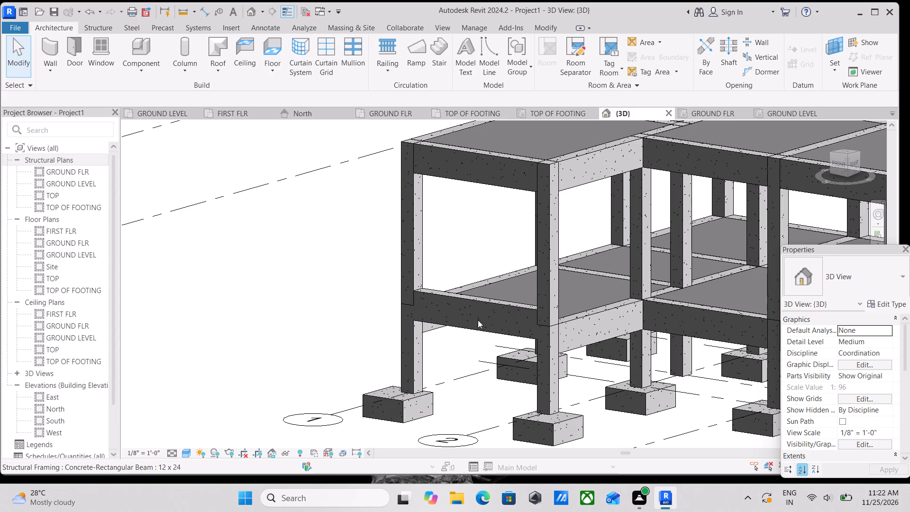
{"action": "middle_click_drag", "start_coordinate": [630, 322], "coordinate": [608, 339], "text": "shift"}
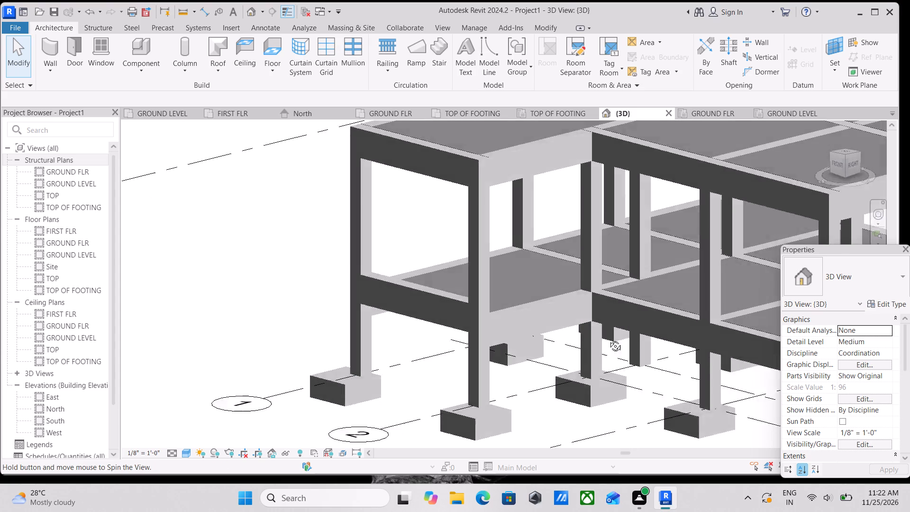
{"action": "middle_click_drag", "start_coordinate": [608, 339], "coordinate": [582, 357], "text": "shift"}
{"action": "left_click", "coordinate": [373, 248]}
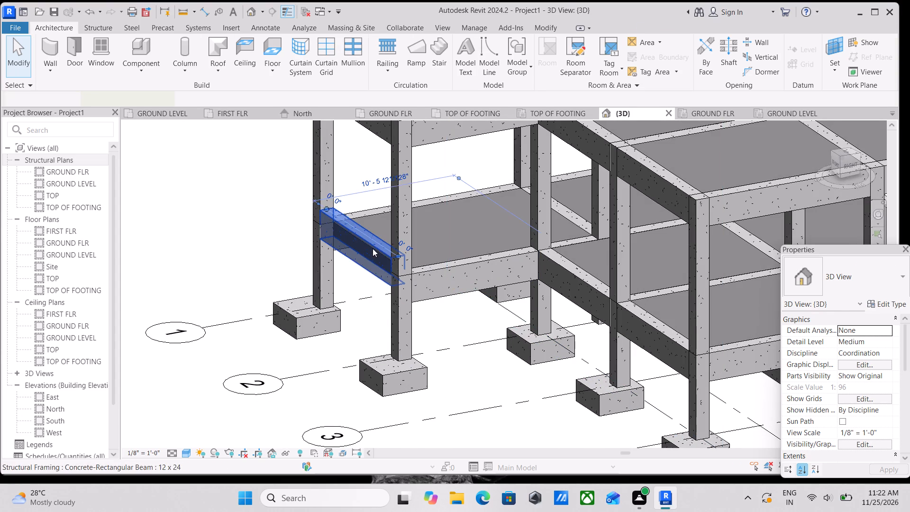
{"action": "left_click", "coordinate": [460, 265]}
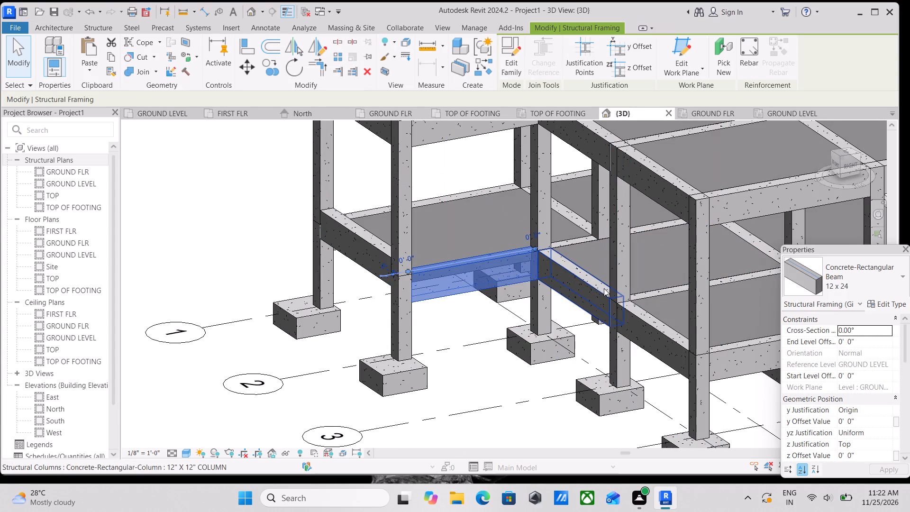
{"action": "scroll", "coordinate": [420, 367], "scroll_direction": "down", "scroll_amount": 2}
{"action": "middle_click_drag", "start_coordinate": [420, 367], "coordinate": [583, 329], "text": "shift"}
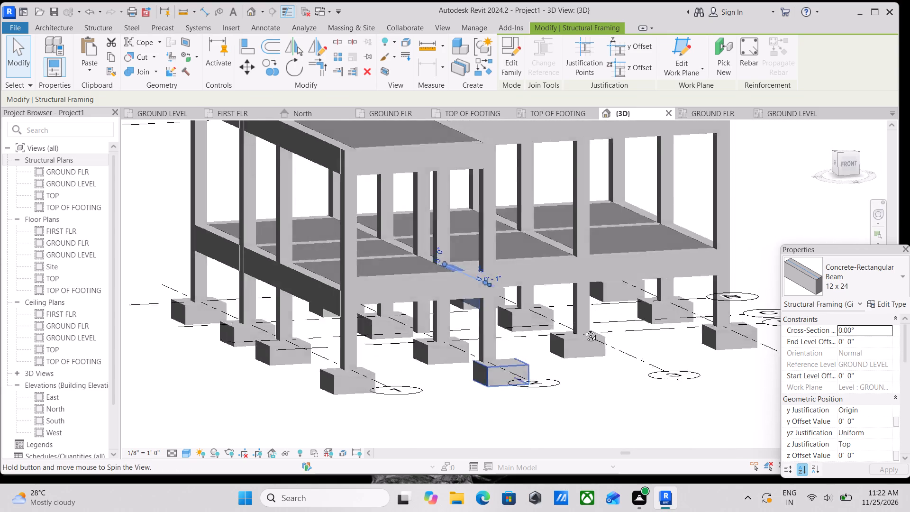
{"action": "middle_click_drag", "start_coordinate": [583, 329], "coordinate": [601, 354], "text": "shift"}
{"action": "middle_click_drag", "start_coordinate": [404, 351], "coordinate": [352, 339], "text": "shift"}
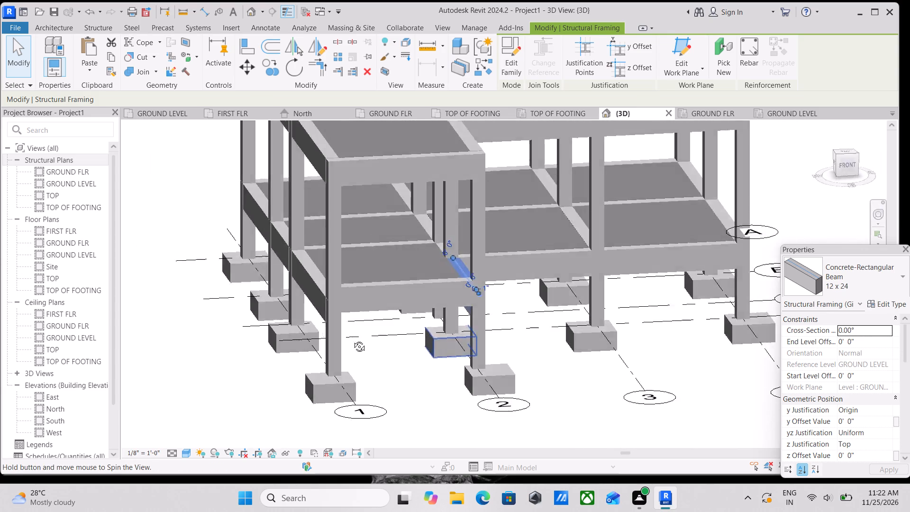
{"action": "middle_click_drag", "start_coordinate": [352, 339], "coordinate": [351, 281], "text": "shift"}
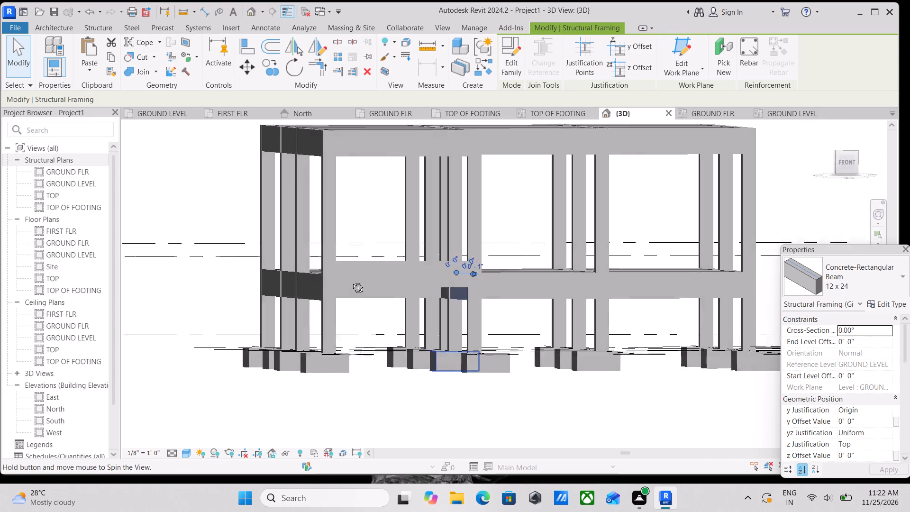
{"action": "middle_click_drag", "start_coordinate": [351, 281], "coordinate": [340, 322], "text": "shift"}
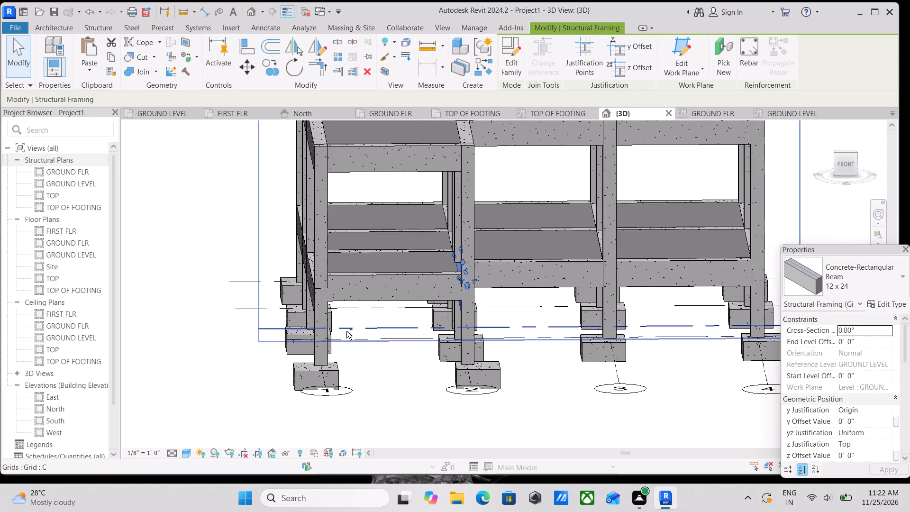
{"action": "middle_click_drag", "start_coordinate": [485, 362], "coordinate": [410, 394], "text": "shift"}
{"action": "scroll", "coordinate": [484, 362], "scroll_direction": "down", "scroll_amount": 1, "text": "shift"}
{"action": "middle_click_drag", "start_coordinate": [372, 376], "coordinate": [526, 332], "text": "shift"}
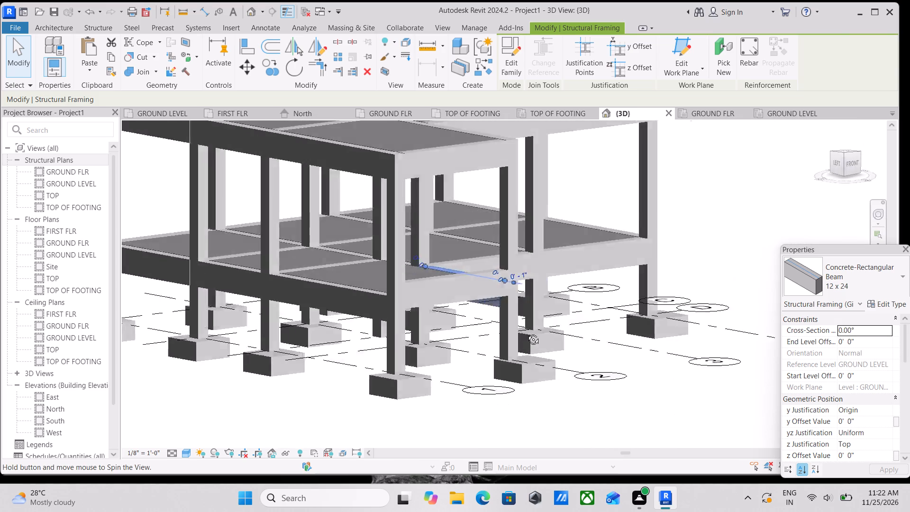
{"action": "middle_click_drag", "start_coordinate": [526, 332], "coordinate": [580, 338], "text": "shift"}
{"action": "middle_click_drag", "start_coordinate": [534, 355], "coordinate": [391, 348], "text": "shift"}
{"action": "scroll", "coordinate": [391, 348], "scroll_direction": "down", "scroll_amount": 4}
{"action": "scroll", "coordinate": [344, 373], "scroll_direction": "down", "scroll_amount": 1}
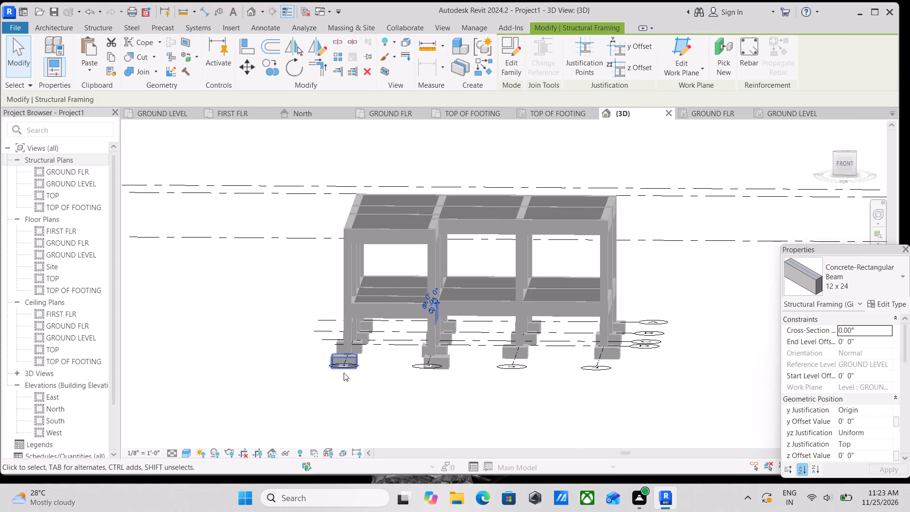
{"action": "middle_click_drag", "start_coordinate": [344, 373], "coordinate": [425, 375]}
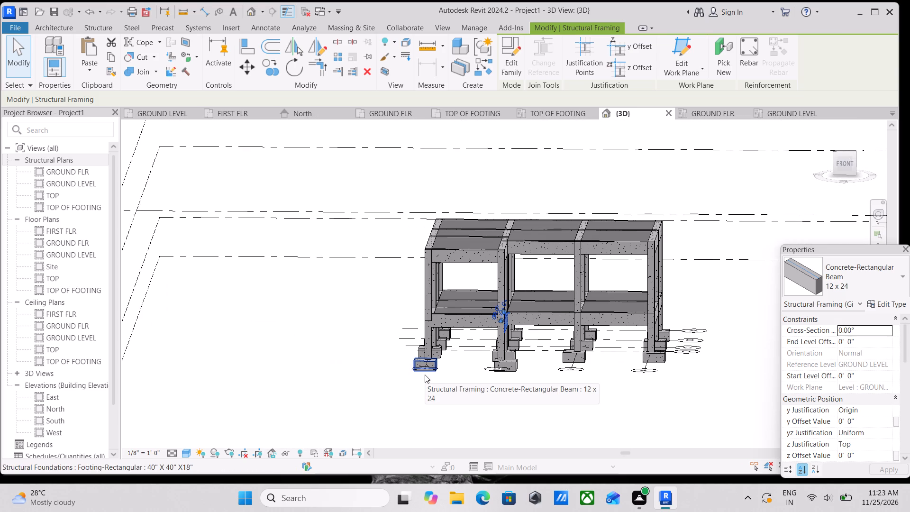
{"action": "scroll", "coordinate": [446, 429], "scroll_direction": "down", "scroll_amount": 1}
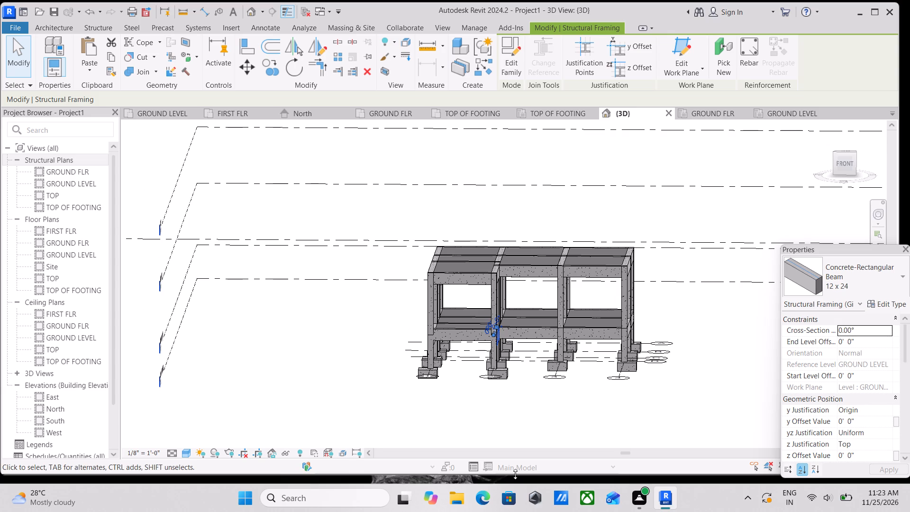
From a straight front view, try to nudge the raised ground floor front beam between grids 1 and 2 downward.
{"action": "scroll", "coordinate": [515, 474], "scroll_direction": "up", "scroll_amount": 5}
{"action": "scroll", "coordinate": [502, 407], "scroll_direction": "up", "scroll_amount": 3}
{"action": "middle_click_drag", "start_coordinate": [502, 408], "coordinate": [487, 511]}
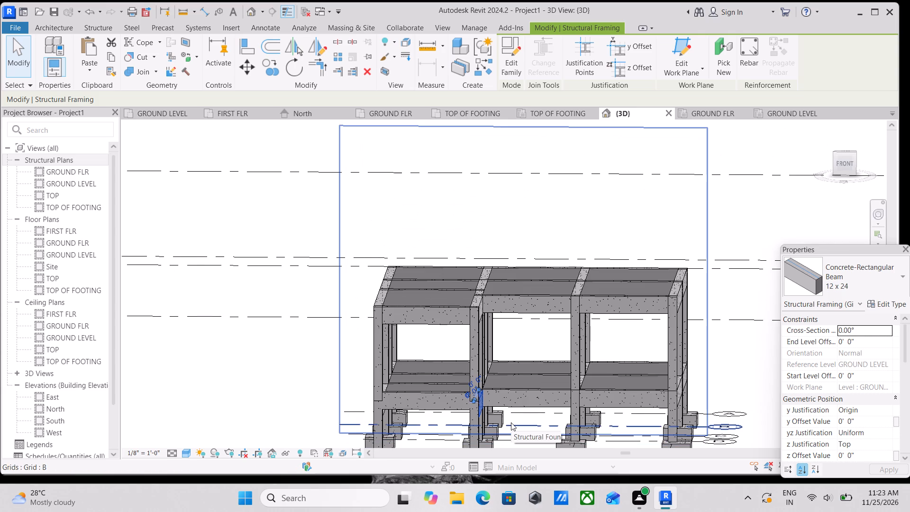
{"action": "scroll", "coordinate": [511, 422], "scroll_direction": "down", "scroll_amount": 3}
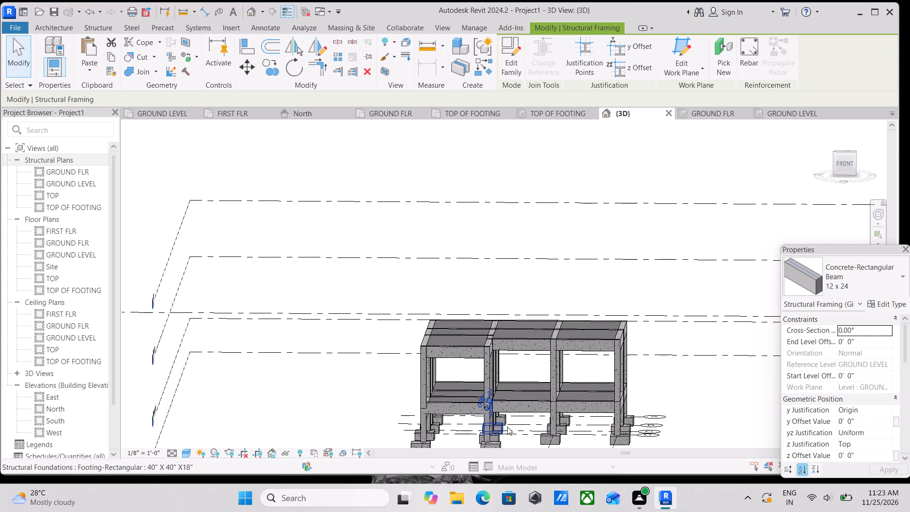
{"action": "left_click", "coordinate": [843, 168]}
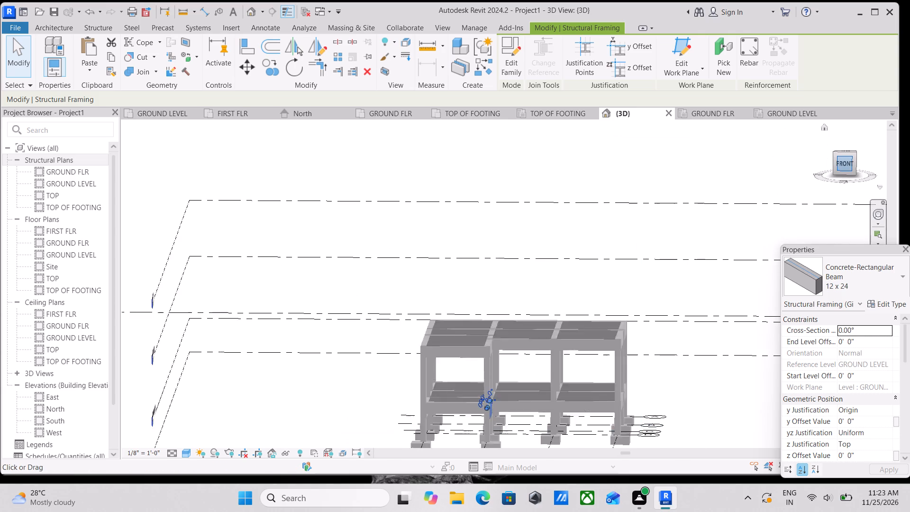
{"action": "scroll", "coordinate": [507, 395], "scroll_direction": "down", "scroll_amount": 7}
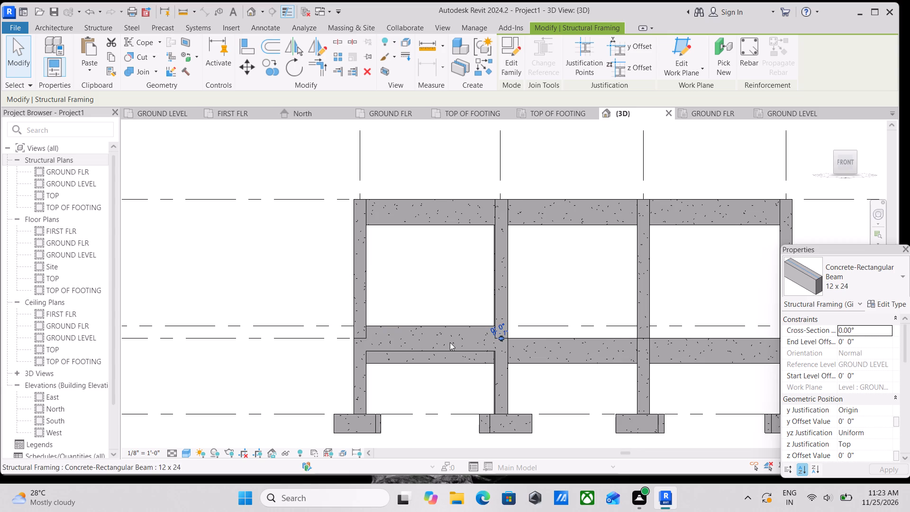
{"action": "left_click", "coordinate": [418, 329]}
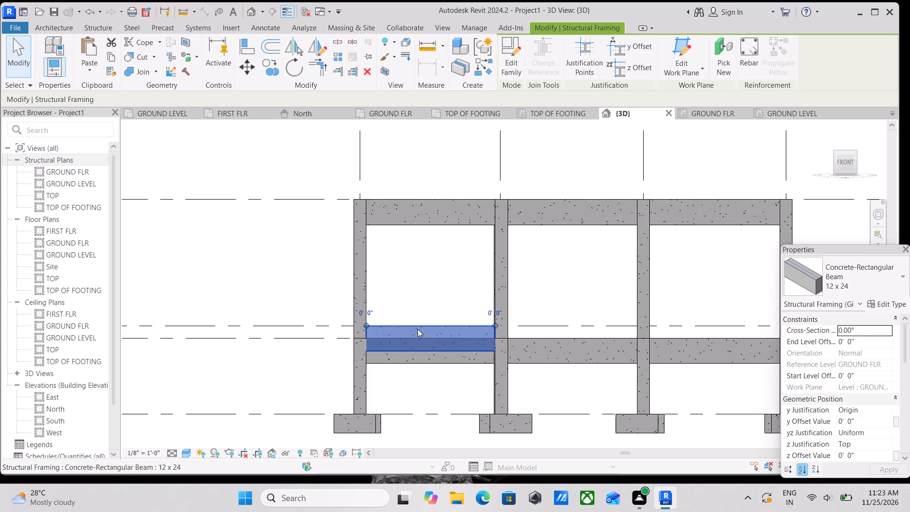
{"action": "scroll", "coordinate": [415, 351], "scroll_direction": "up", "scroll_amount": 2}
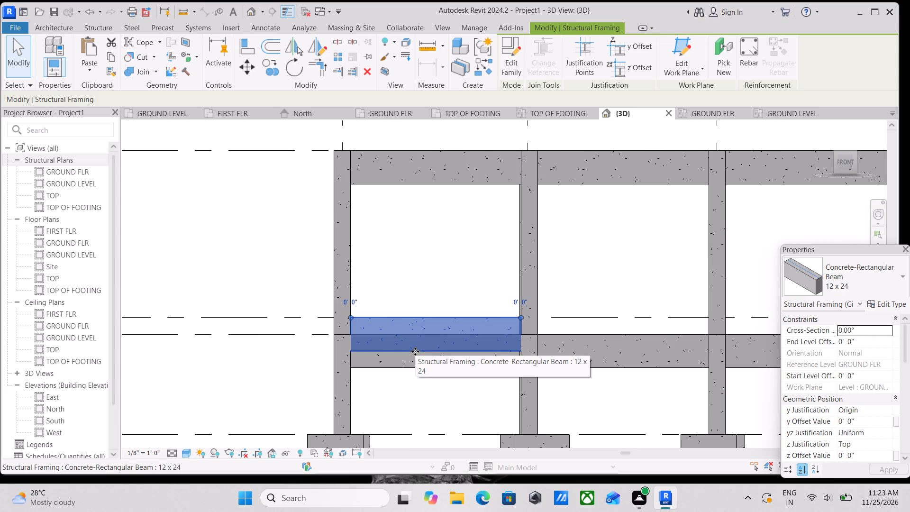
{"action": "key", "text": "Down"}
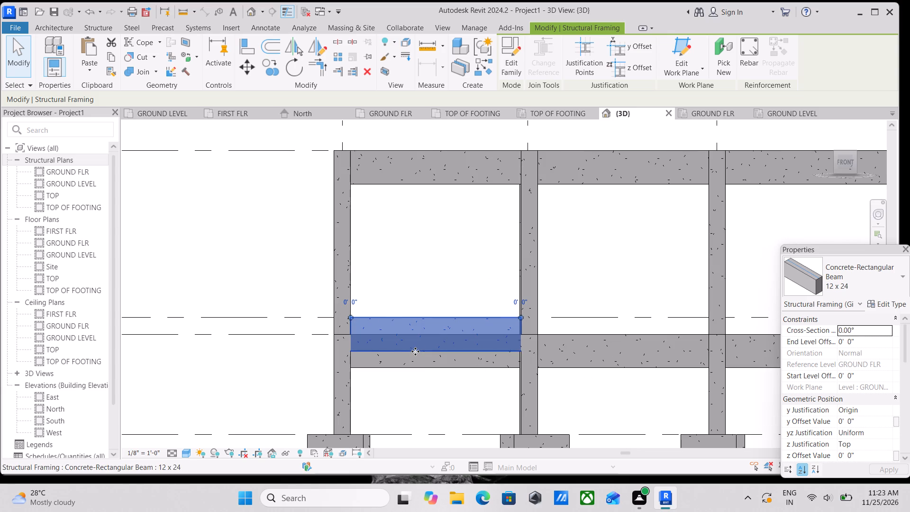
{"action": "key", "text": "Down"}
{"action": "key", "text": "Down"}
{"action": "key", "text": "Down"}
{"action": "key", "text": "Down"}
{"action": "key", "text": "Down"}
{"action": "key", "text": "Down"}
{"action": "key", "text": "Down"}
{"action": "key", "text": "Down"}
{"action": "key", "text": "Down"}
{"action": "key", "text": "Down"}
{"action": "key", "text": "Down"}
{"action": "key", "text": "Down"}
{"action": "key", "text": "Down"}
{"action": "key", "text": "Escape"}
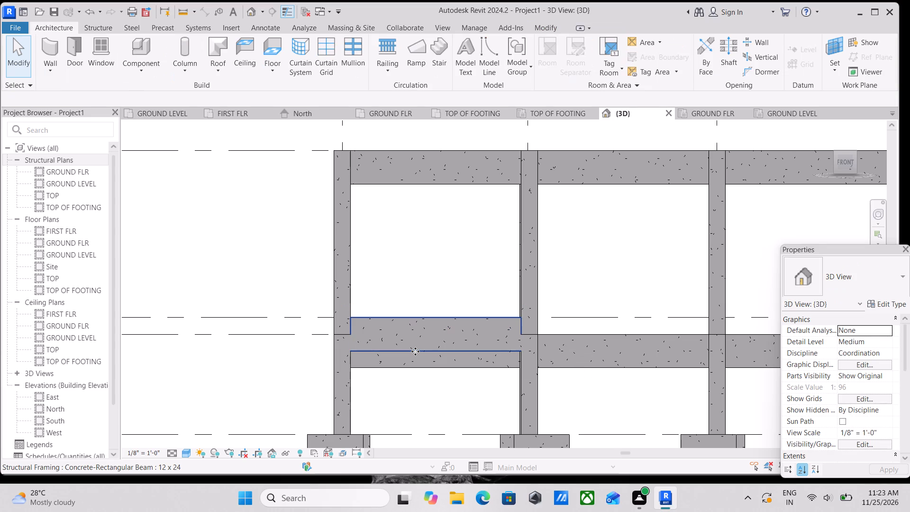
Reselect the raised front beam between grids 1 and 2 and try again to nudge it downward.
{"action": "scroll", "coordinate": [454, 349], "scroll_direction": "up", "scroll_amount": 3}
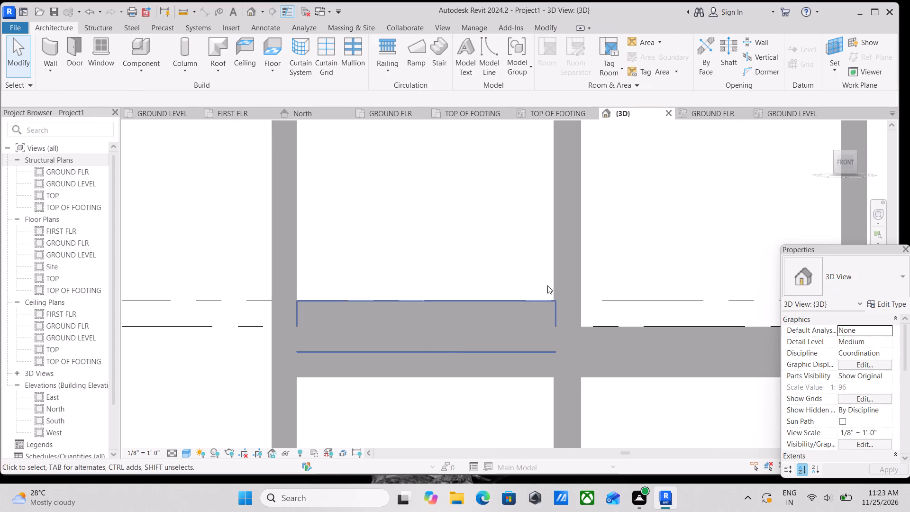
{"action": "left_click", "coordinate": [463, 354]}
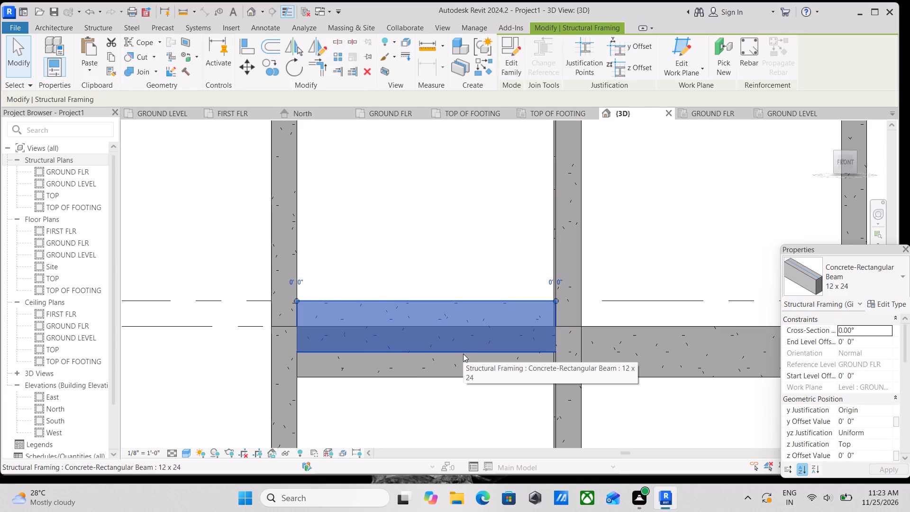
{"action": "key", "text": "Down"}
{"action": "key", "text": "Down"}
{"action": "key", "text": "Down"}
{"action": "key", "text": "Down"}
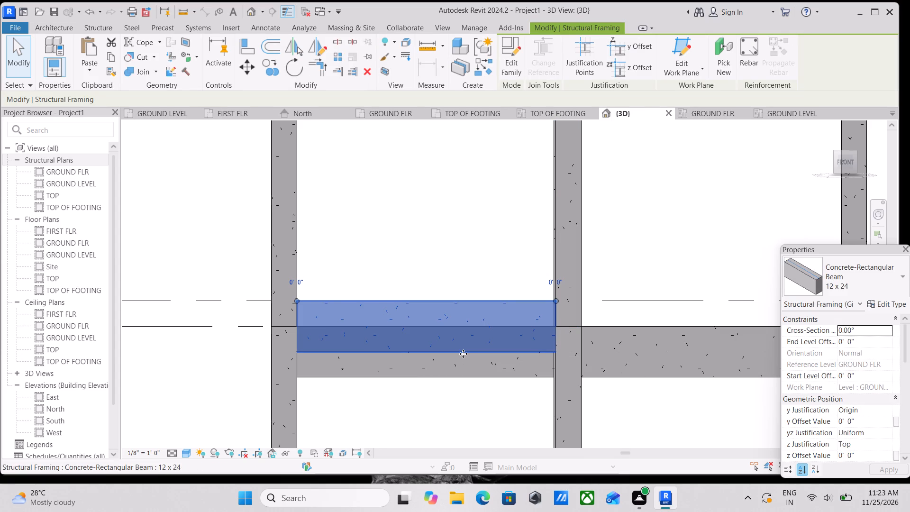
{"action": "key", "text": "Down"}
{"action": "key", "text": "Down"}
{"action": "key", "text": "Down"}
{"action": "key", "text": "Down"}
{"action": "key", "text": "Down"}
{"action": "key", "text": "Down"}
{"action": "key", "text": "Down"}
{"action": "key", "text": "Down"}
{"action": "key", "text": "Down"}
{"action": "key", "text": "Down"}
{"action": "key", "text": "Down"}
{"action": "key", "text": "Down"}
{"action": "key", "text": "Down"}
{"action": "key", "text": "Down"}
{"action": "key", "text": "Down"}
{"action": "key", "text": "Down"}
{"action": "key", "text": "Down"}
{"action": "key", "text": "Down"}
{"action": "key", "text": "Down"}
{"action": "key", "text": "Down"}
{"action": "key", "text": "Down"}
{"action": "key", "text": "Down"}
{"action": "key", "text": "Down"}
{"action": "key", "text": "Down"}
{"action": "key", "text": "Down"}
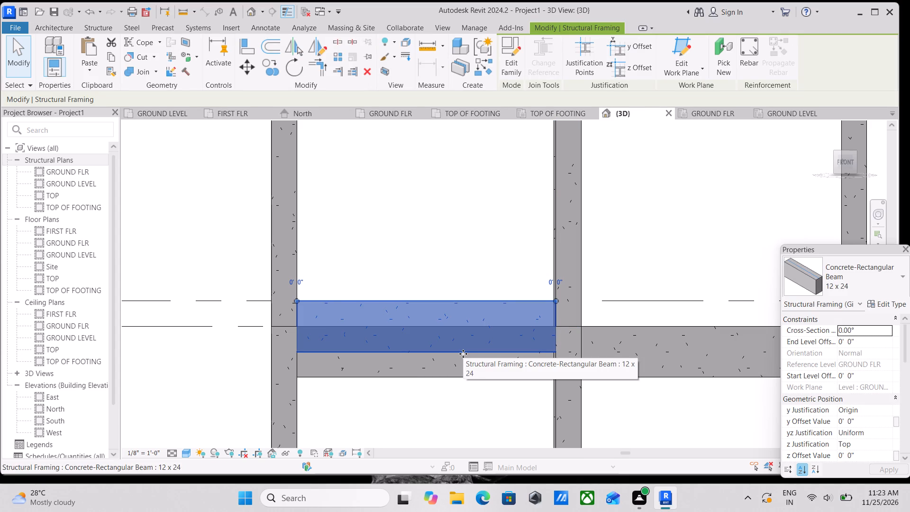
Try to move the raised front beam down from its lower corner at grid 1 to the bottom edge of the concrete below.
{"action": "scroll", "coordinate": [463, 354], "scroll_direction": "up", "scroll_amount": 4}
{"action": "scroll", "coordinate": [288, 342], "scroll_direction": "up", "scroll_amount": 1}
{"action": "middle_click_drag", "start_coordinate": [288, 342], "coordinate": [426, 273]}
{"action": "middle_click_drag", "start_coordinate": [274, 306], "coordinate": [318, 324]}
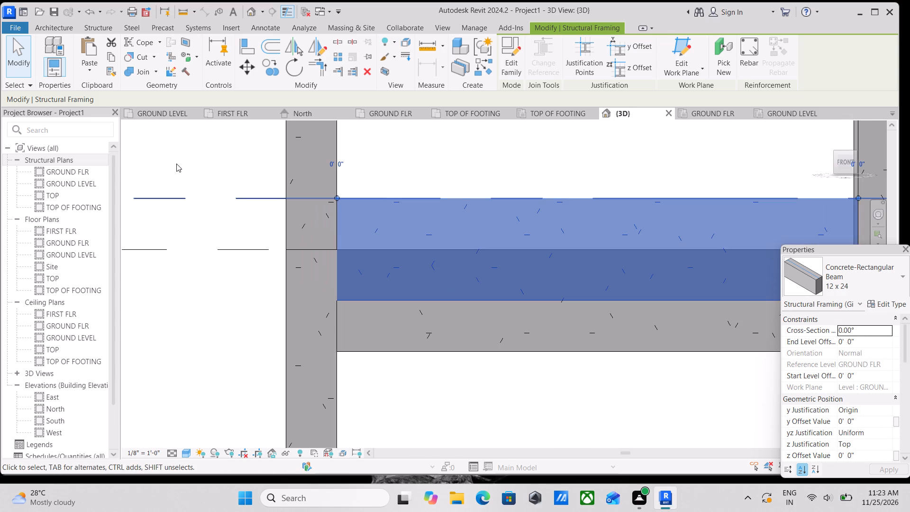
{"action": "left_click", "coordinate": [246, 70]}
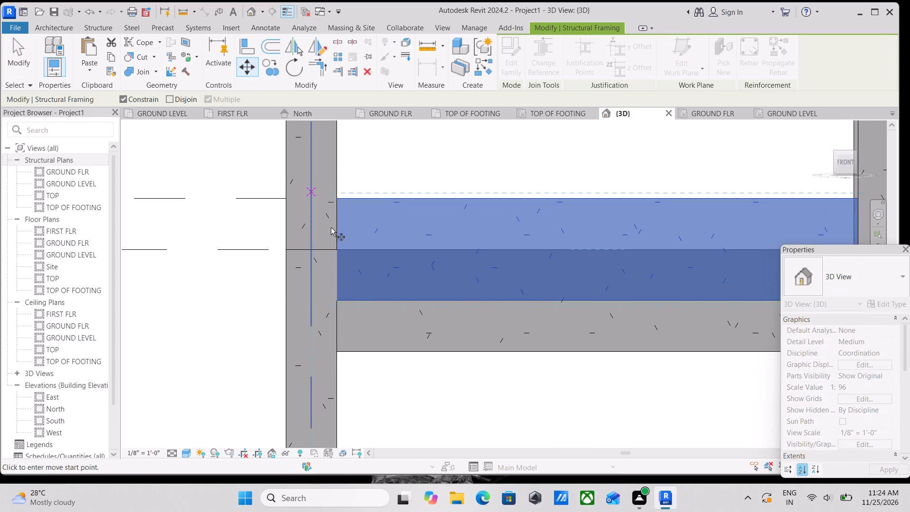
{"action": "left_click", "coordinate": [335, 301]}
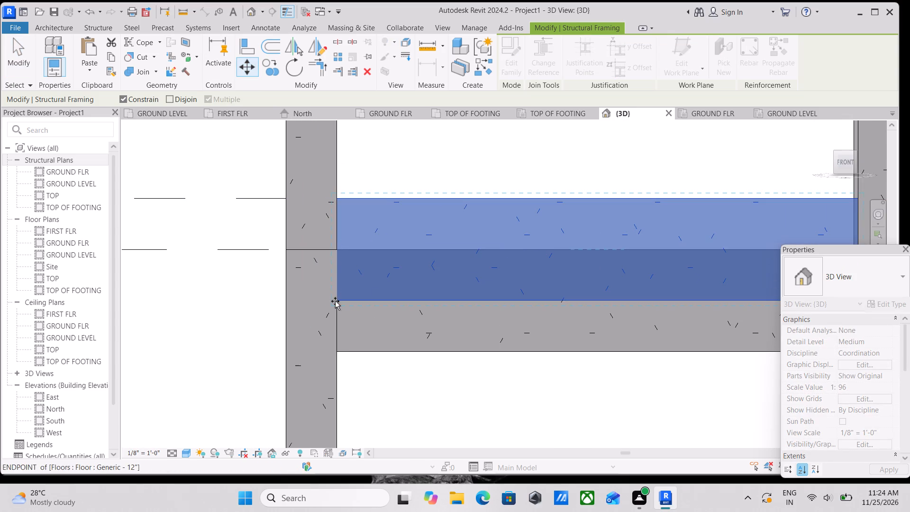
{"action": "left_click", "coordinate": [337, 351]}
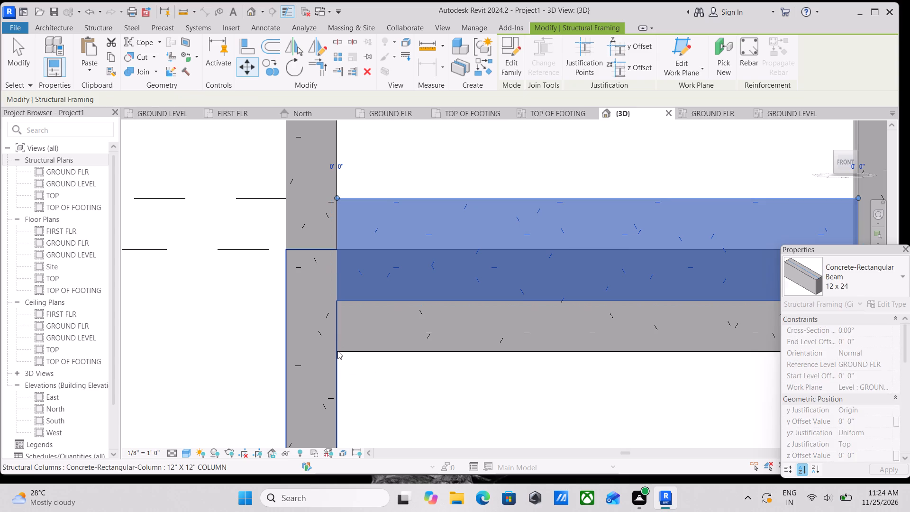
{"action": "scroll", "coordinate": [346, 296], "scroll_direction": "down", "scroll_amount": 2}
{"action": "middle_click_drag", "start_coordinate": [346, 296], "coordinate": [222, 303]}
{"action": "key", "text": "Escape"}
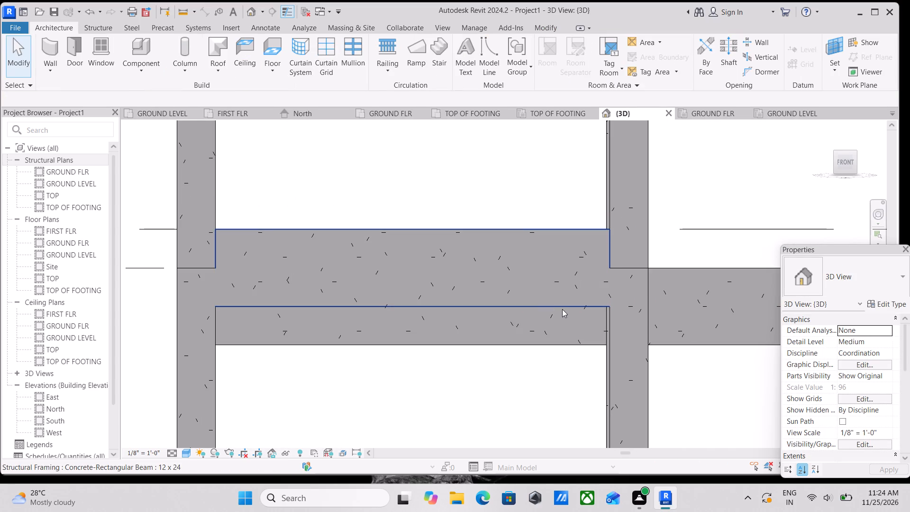
Inspect the projecting bay's ground floor front beam at an angle, including how it meets the grid 1 and 2 columns.
{"action": "left_click", "coordinate": [564, 306]}
{"action": "scroll", "coordinate": [564, 306], "scroll_direction": "down", "scroll_amount": 4}
{"action": "scroll", "coordinate": [564, 306], "scroll_direction": "up", "scroll_amount": 1}
{"action": "scroll", "coordinate": [540, 306], "scroll_direction": "down", "scroll_amount": 3}
{"action": "middle_click_drag", "start_coordinate": [437, 259], "coordinate": [455, 327], "text": "shift"}
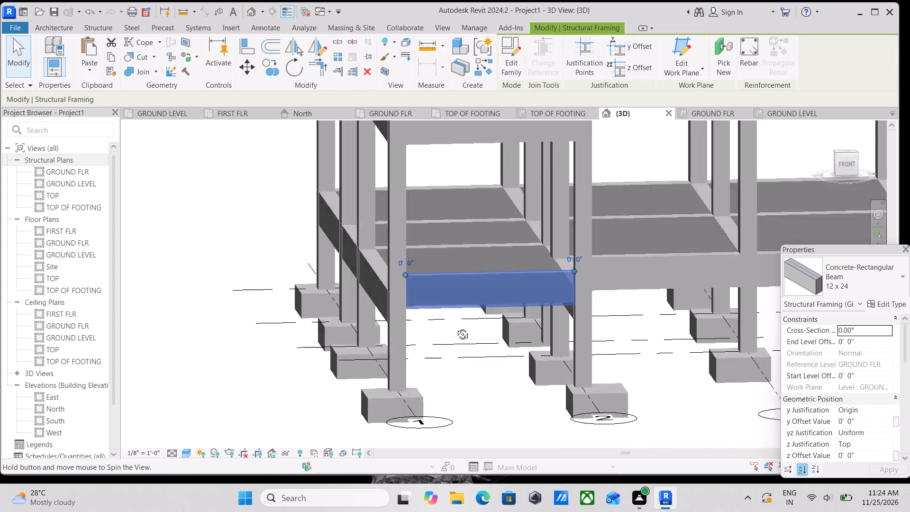
{"action": "middle_click_drag", "start_coordinate": [455, 327], "coordinate": [463, 393], "text": "shift"}
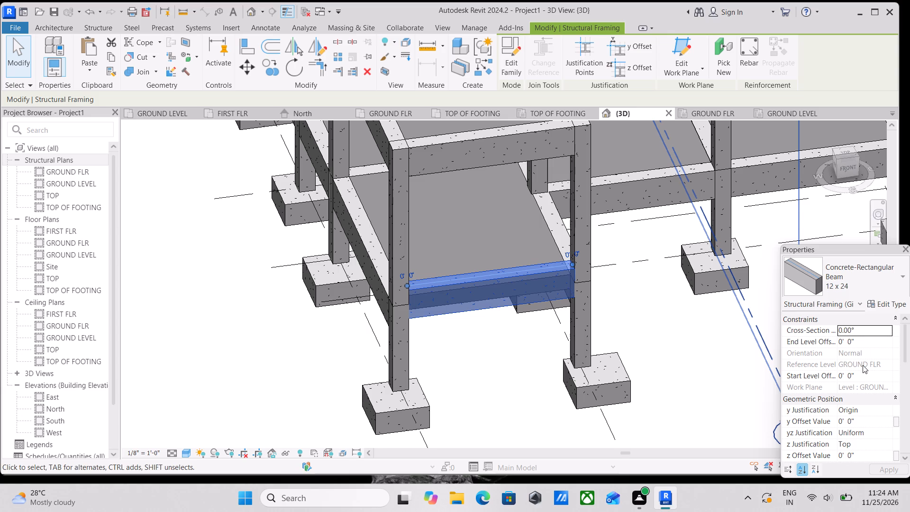
{"action": "scroll", "coordinate": [857, 382], "scroll_direction": "up", "scroll_amount": 3}
{"action": "key", "text": "Escape"}
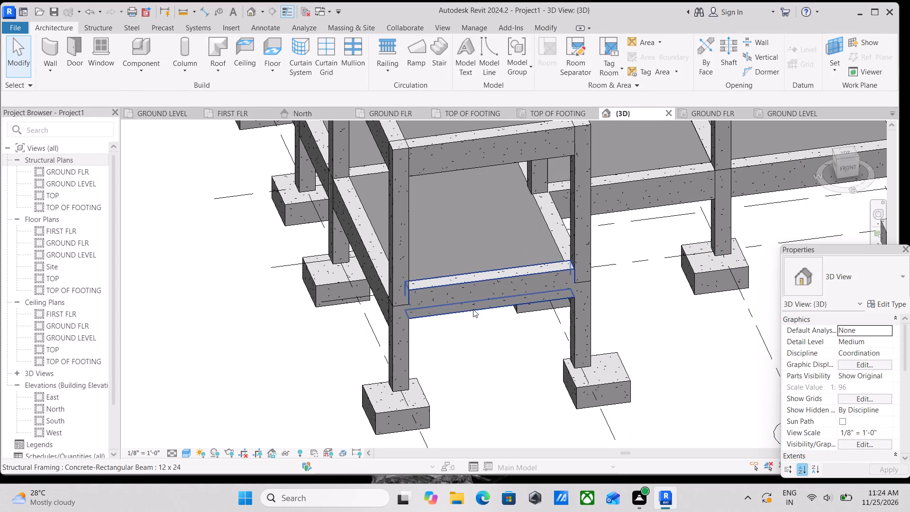
{"action": "scroll", "coordinate": [446, 304], "scroll_direction": "down", "scroll_amount": 7}
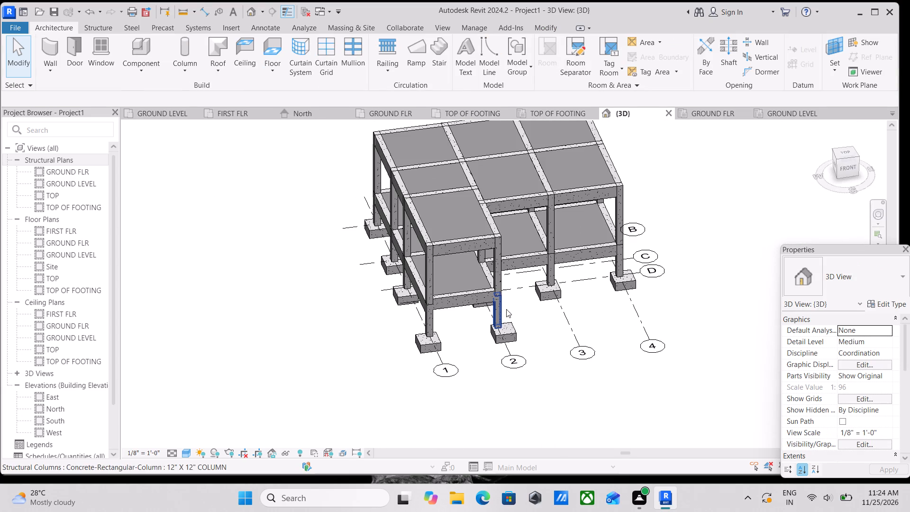
{"action": "middle_click", "coordinate": [506, 309]}
{"action": "middle_click_drag", "start_coordinate": [490, 323], "coordinate": [482, 236], "text": "shift"}
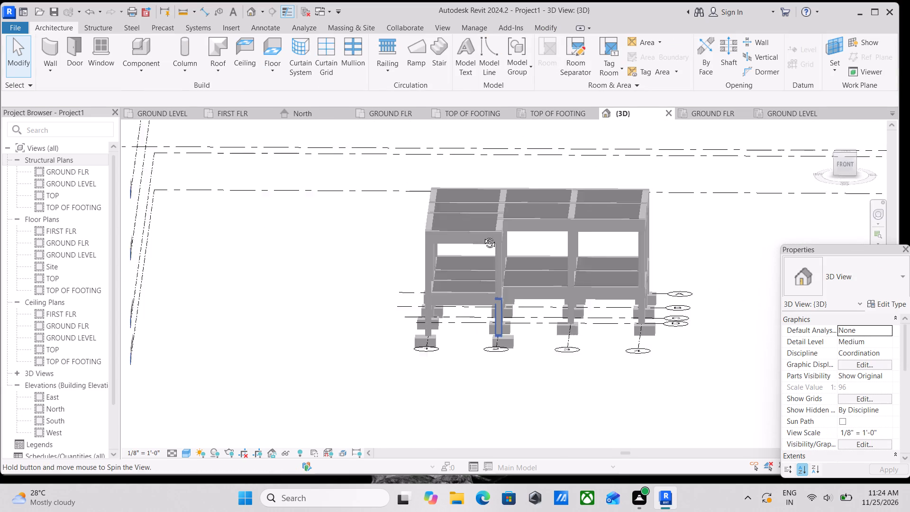
{"action": "middle_click_drag", "start_coordinate": [482, 236], "coordinate": [491, 236], "text": "shift"}
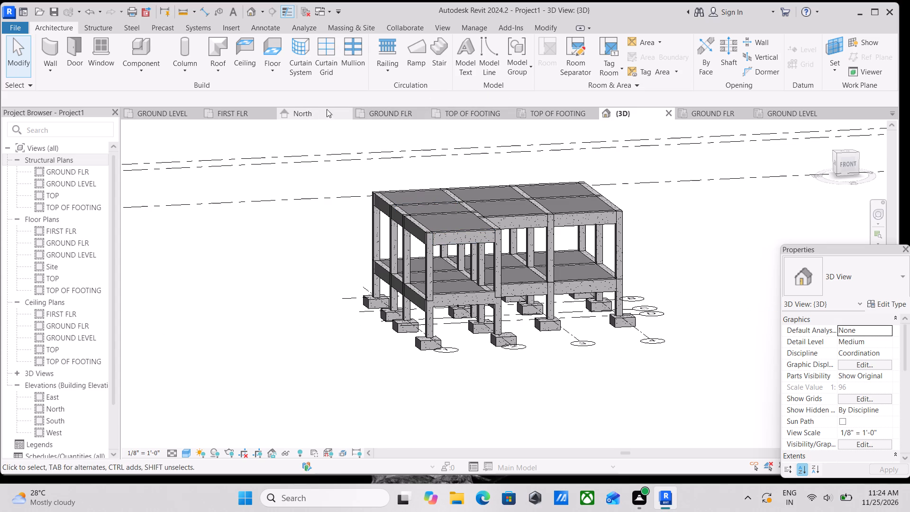
Examine the ground floor beams and slabs between grids 2 and 4 up close and against the whole frame.
{"action": "scroll", "coordinate": [598, 277], "scroll_direction": "up", "scroll_amount": 6}
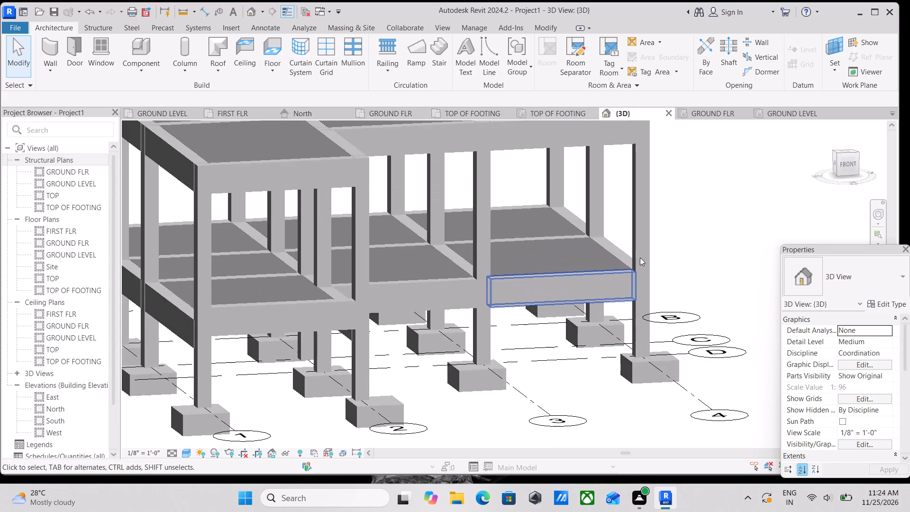
{"action": "scroll", "coordinate": [640, 253], "scroll_direction": "up", "scroll_amount": 3}
{"action": "middle_click_drag", "start_coordinate": [577, 234], "coordinate": [587, 297]}
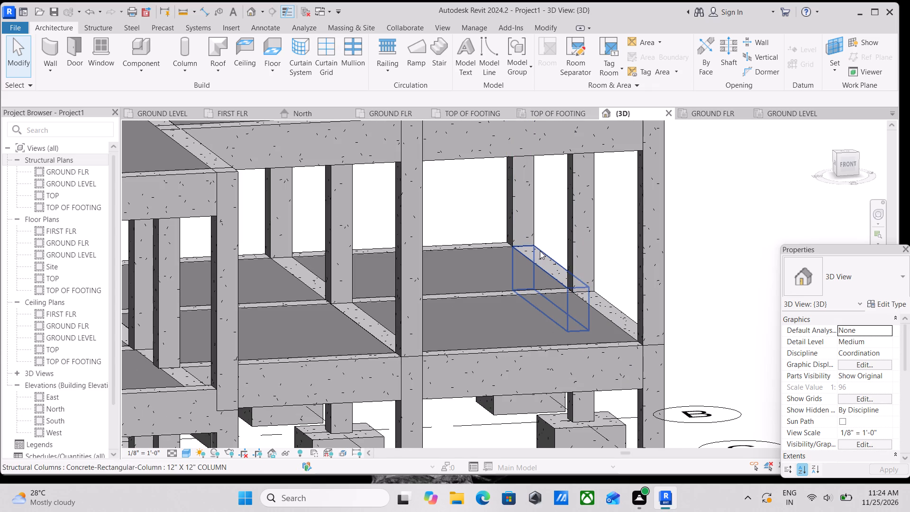
{"action": "middle_click_drag", "start_coordinate": [595, 305], "coordinate": [608, 245]}
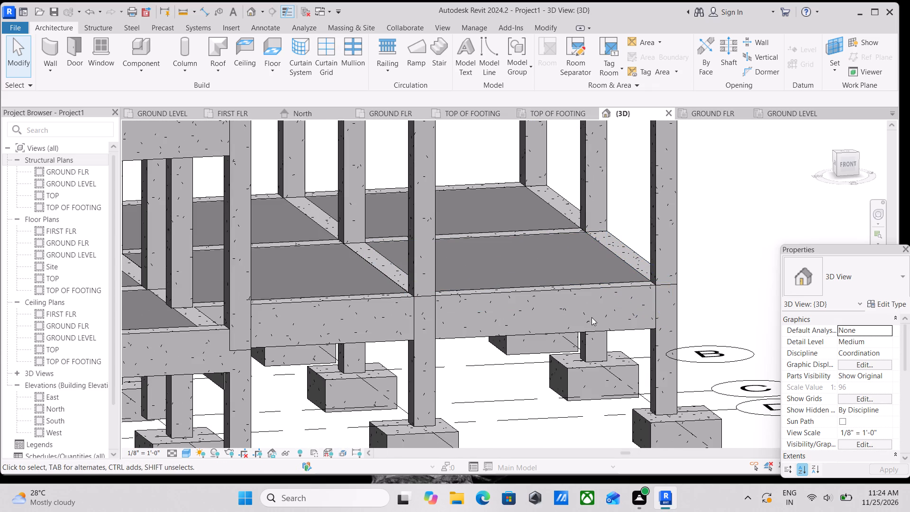
{"action": "scroll", "coordinate": [619, 322], "scroll_direction": "down", "scroll_amount": 3}
{"action": "scroll", "coordinate": [602, 276], "scroll_direction": "down", "scroll_amount": 1}
{"action": "middle_click_drag", "start_coordinate": [602, 276], "coordinate": [610, 312]}
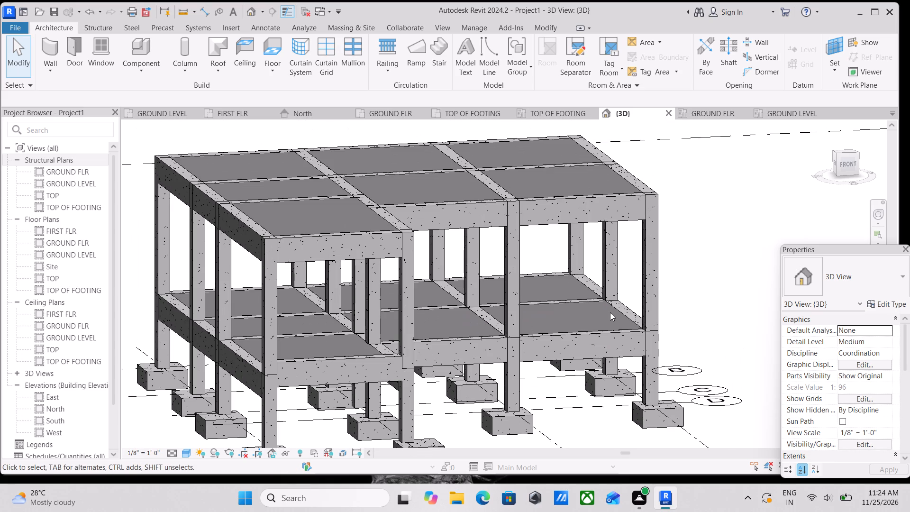
{"action": "scroll", "coordinate": [604, 314], "scroll_direction": "down", "scroll_amount": 1}
{"action": "scroll", "coordinate": [582, 317], "scroll_direction": "up", "scroll_amount": 3}
{"action": "scroll", "coordinate": [552, 346], "scroll_direction": "up", "scroll_amount": 3}
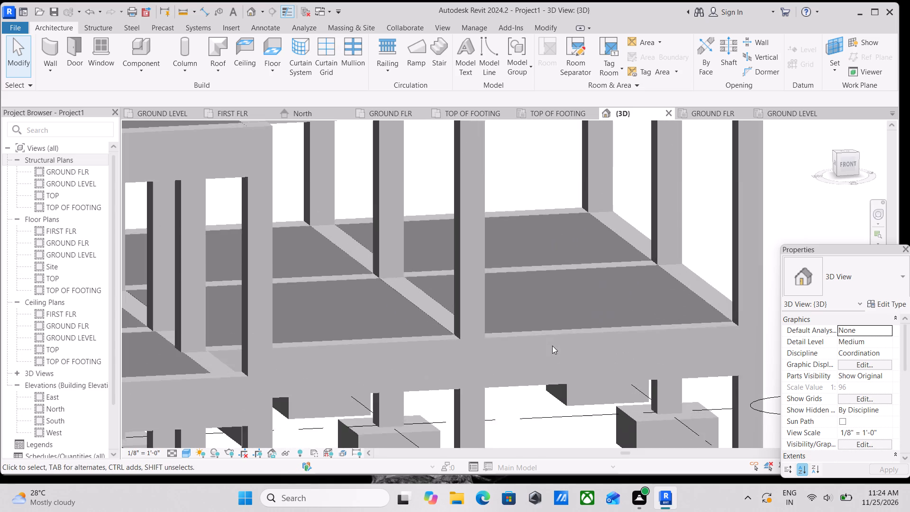
{"action": "scroll", "coordinate": [553, 311], "scroll_direction": "down", "scroll_amount": 2}
{"action": "middle_click_drag", "start_coordinate": [553, 311], "coordinate": [577, 337]}
Examine the reference image on the GROUND FLR floor plan around the front terrace between grids 2 and 4.
{"action": "left_click", "coordinate": [391, 108]}
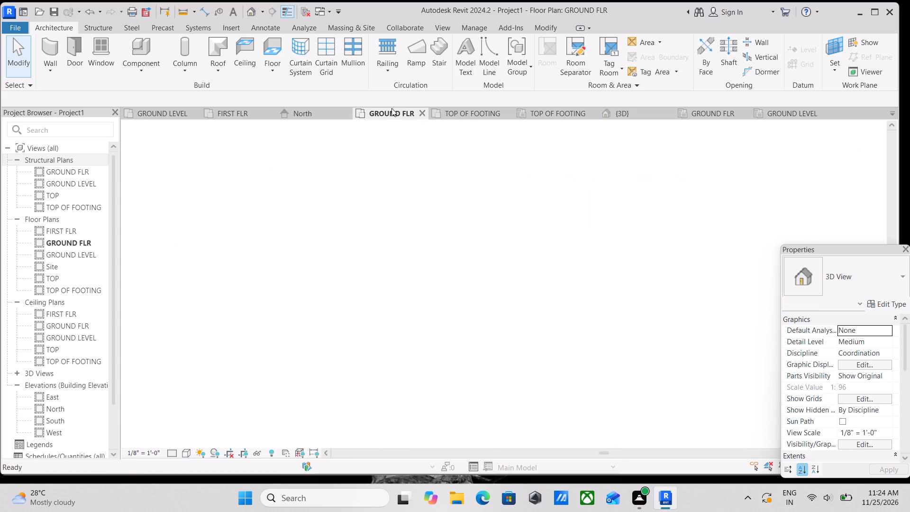
{"action": "scroll", "coordinate": [494, 309], "scroll_direction": "up", "scroll_amount": 2}
{"action": "middle_click_drag", "start_coordinate": [492, 307], "coordinate": [578, 206]}
{"action": "scroll", "coordinate": [485, 314], "scroll_direction": "up", "scroll_amount": 5}
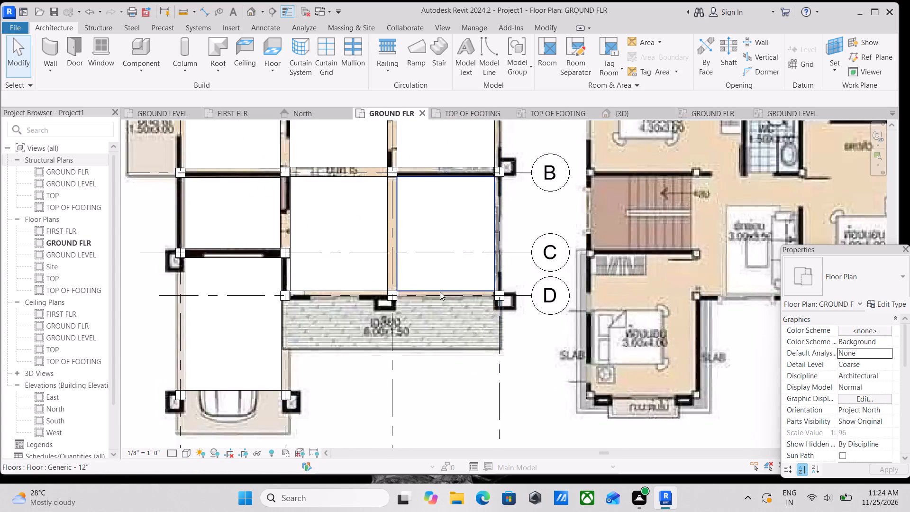
{"action": "scroll", "coordinate": [440, 292], "scroll_direction": "up", "scroll_amount": 6}
{"action": "scroll", "coordinate": [517, 208], "scroll_direction": "down", "scroll_amount": 1}
{"action": "middle_click_drag", "start_coordinate": [517, 208], "coordinate": [594, 208]}
{"action": "scroll", "coordinate": [458, 191], "scroll_direction": "down", "scroll_amount": 1}
{"action": "middle_click_drag", "start_coordinate": [458, 191], "coordinate": [476, 211]}
{"action": "scroll", "coordinate": [301, 129], "scroll_direction": "down", "scroll_amount": 1}
{"action": "middle_click_drag", "start_coordinate": [301, 129], "coordinate": [346, 189]}
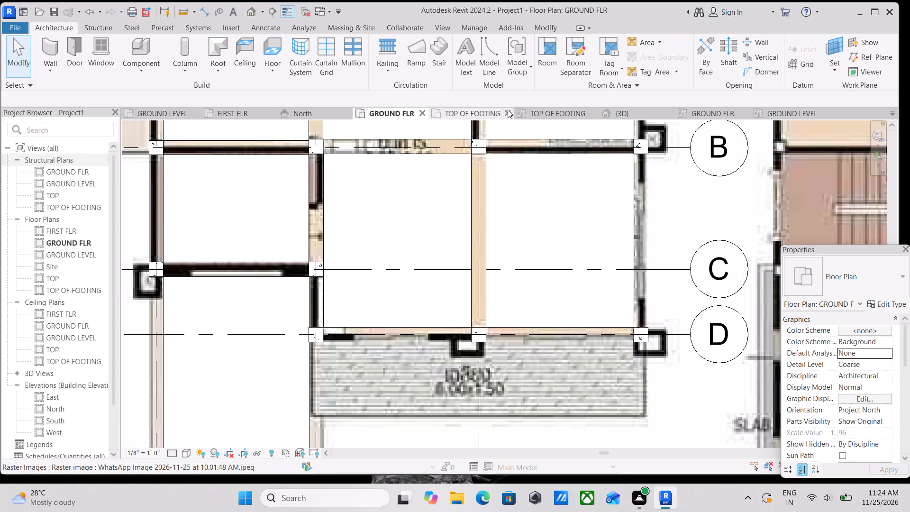
Examine the reference image and the columns along grid D at the front terrace up close, between grids 3 and 4.
{"action": "scroll", "coordinate": [529, 219], "scroll_direction": "up", "scroll_amount": 1}
{"action": "middle_click_drag", "start_coordinate": [529, 219], "coordinate": [547, 199]}
{"action": "middle_click_drag", "start_coordinate": [541, 218], "coordinate": [522, 208]}
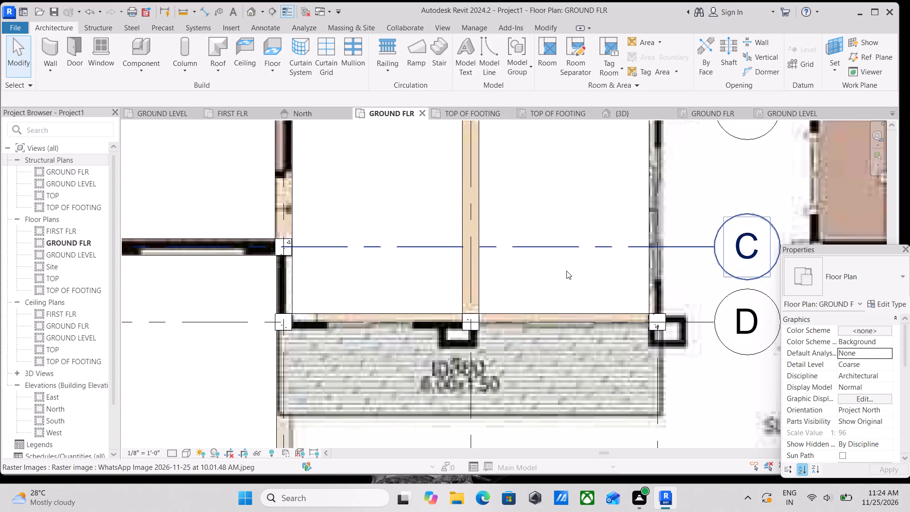
{"action": "middle_click_drag", "start_coordinate": [566, 271], "coordinate": [546, 260]}
{"action": "middle_click_drag", "start_coordinate": [553, 250], "coordinate": [545, 248]}
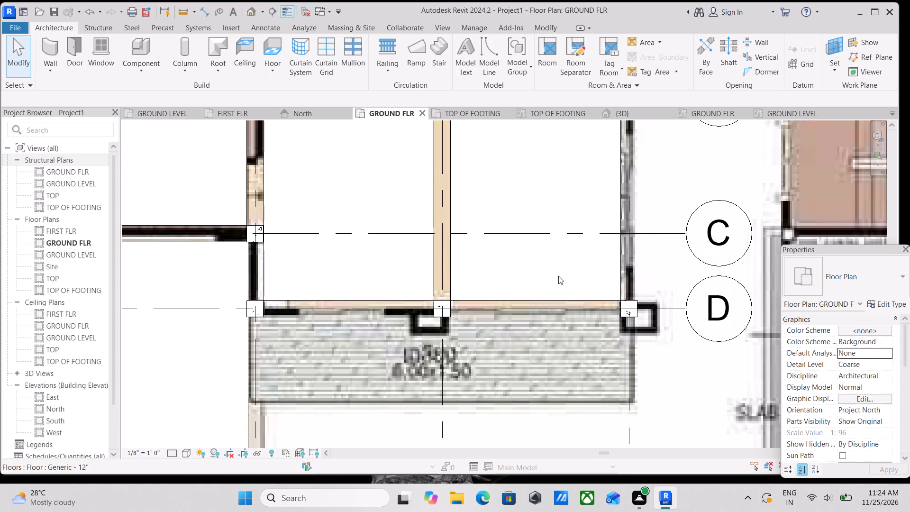
{"action": "scroll", "coordinate": [606, 303], "scroll_direction": "up", "scroll_amount": 4}
{"action": "scroll", "coordinate": [662, 253], "scroll_direction": "up", "scroll_amount": 3}
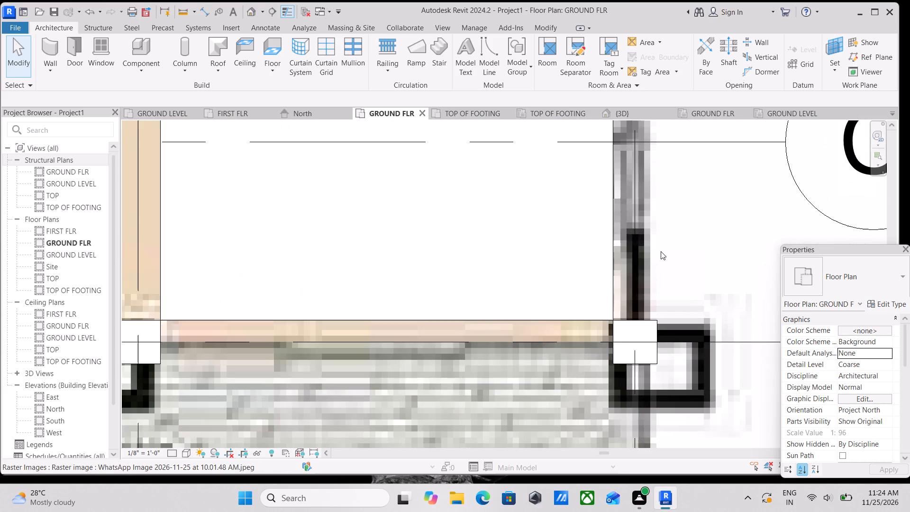
{"action": "middle_click_drag", "start_coordinate": [461, 278], "coordinate": [564, 275]}
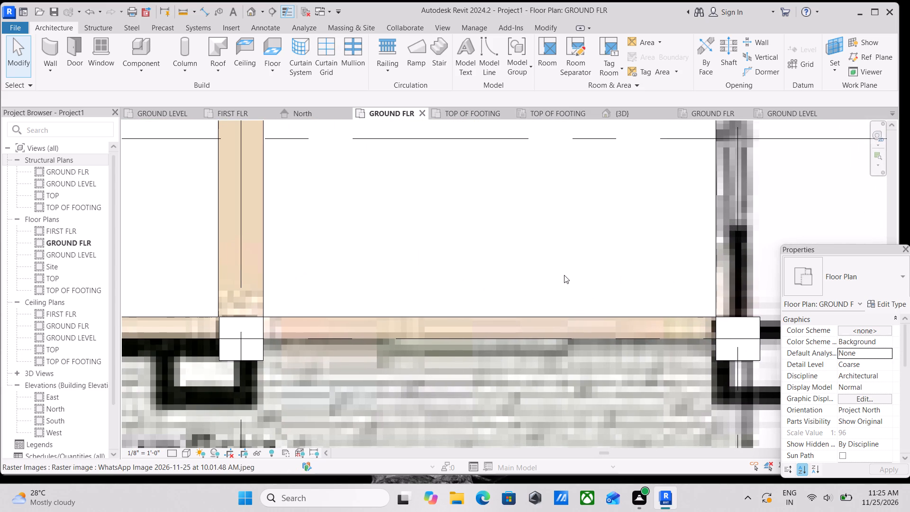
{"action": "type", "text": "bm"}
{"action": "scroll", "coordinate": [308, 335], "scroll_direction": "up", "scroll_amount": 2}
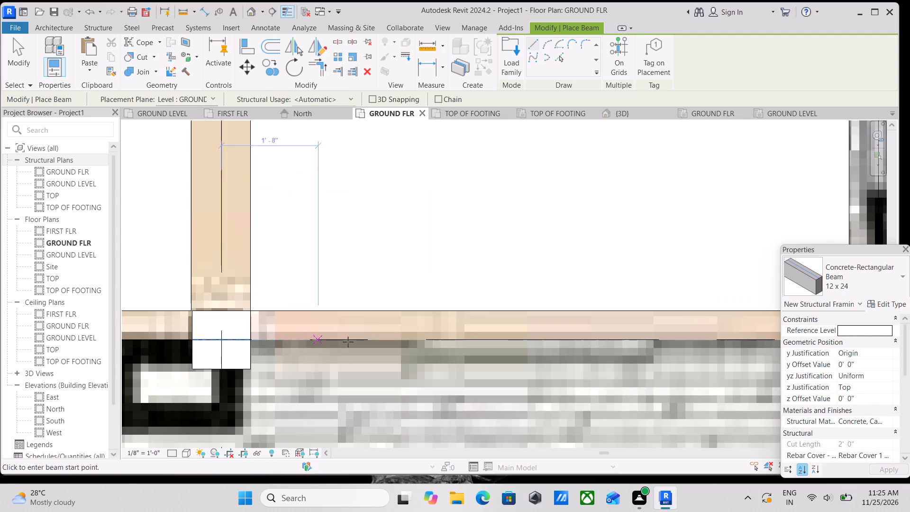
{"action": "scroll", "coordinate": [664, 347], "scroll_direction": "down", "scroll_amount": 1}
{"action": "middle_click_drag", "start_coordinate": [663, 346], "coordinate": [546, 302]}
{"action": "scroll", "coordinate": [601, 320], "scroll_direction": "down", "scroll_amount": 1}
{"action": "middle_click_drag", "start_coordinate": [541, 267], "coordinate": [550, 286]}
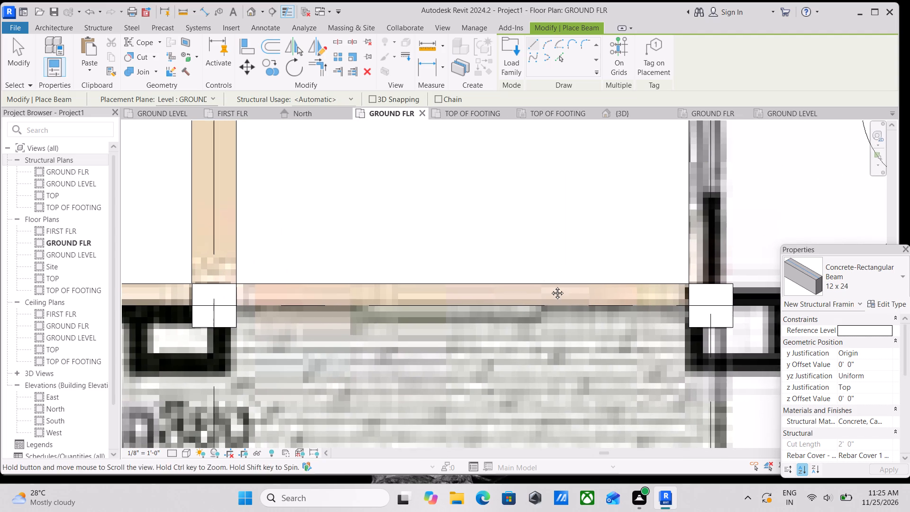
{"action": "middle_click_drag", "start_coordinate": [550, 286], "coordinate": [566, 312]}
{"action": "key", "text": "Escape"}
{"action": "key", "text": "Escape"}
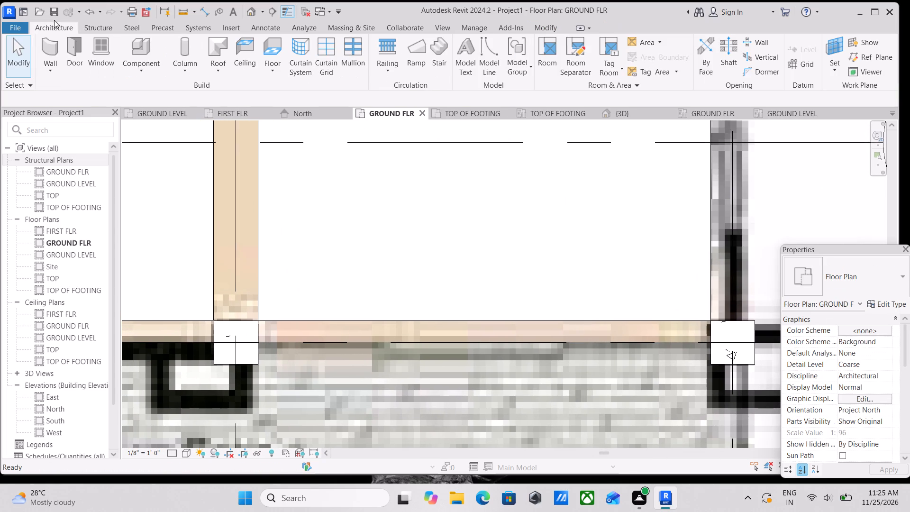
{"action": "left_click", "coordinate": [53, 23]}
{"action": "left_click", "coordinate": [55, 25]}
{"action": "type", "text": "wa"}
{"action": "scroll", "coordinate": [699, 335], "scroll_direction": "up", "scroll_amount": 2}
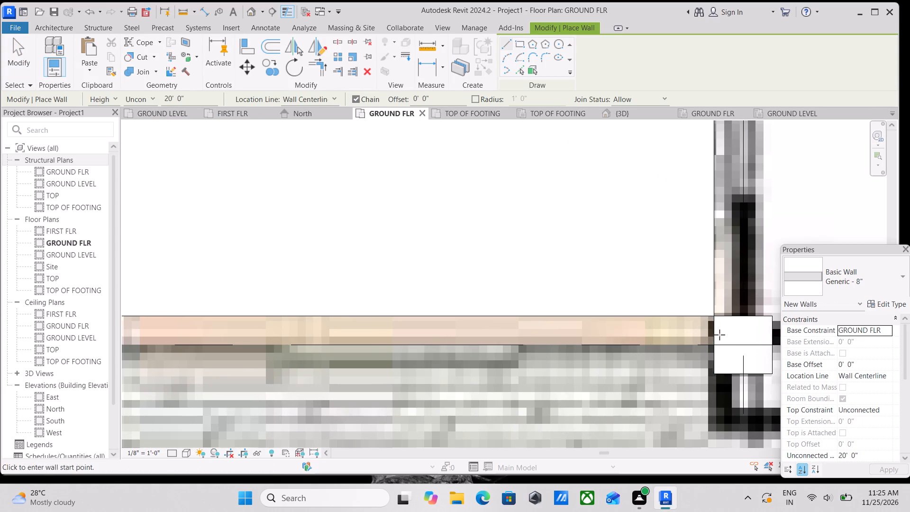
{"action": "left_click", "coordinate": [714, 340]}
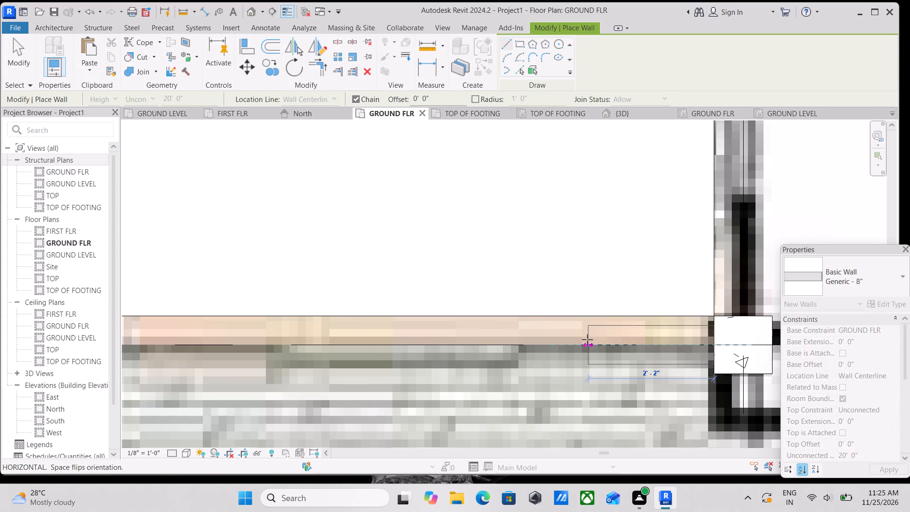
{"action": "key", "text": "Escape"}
Draw a Generic - 8" wall about 10' 4" long on grid 1, from the rear corner column to the grid B column, flush with their outer faces.
{"action": "scroll", "coordinate": [604, 302], "scroll_direction": "down", "scroll_amount": 3}
{"action": "middle_click_drag", "start_coordinate": [604, 302], "coordinate": [759, 283]}
{"action": "scroll", "coordinate": [317, 246], "scroll_direction": "down", "scroll_amount": 2}
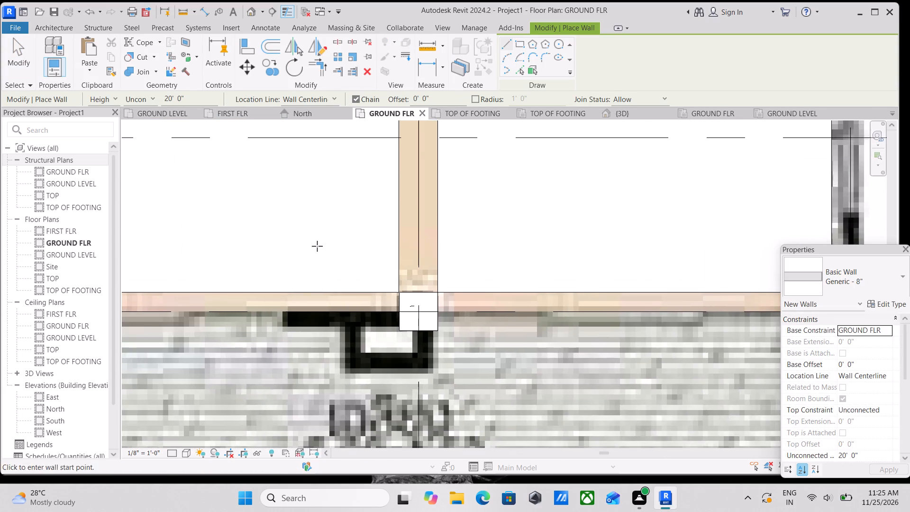
{"action": "scroll", "coordinate": [317, 246], "scroll_direction": "down", "scroll_amount": 1}
{"action": "middle_click_drag", "start_coordinate": [317, 246], "coordinate": [748, 295]}
{"action": "scroll", "coordinate": [366, 264], "scroll_direction": "down", "scroll_amount": 2}
{"action": "middle_click_drag", "start_coordinate": [366, 264], "coordinate": [402, 387]}
{"action": "middle_click_drag", "start_coordinate": [383, 237], "coordinate": [424, 401]}
{"action": "middle_click_drag", "start_coordinate": [415, 289], "coordinate": [434, 414]}
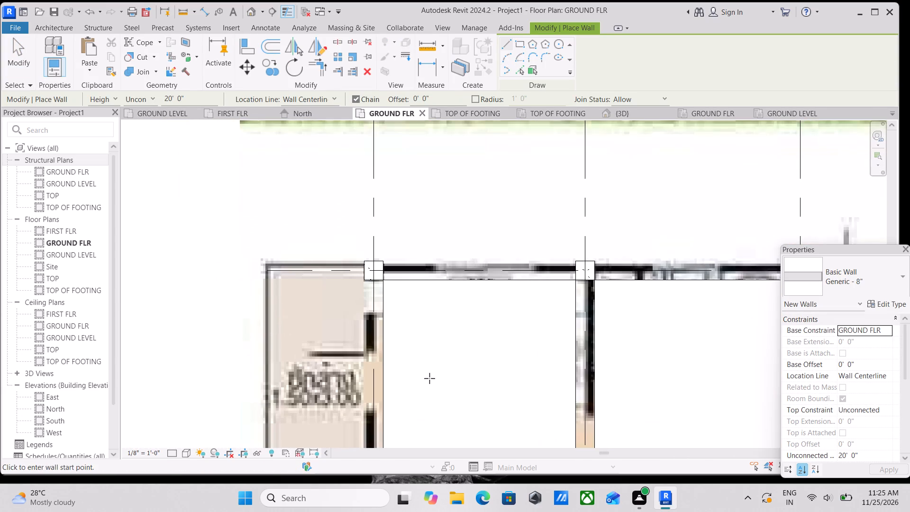
{"action": "scroll", "coordinate": [408, 285], "scroll_direction": "up", "scroll_amount": 1}
{"action": "scroll", "coordinate": [359, 284], "scroll_direction": "up", "scroll_amount": 6}
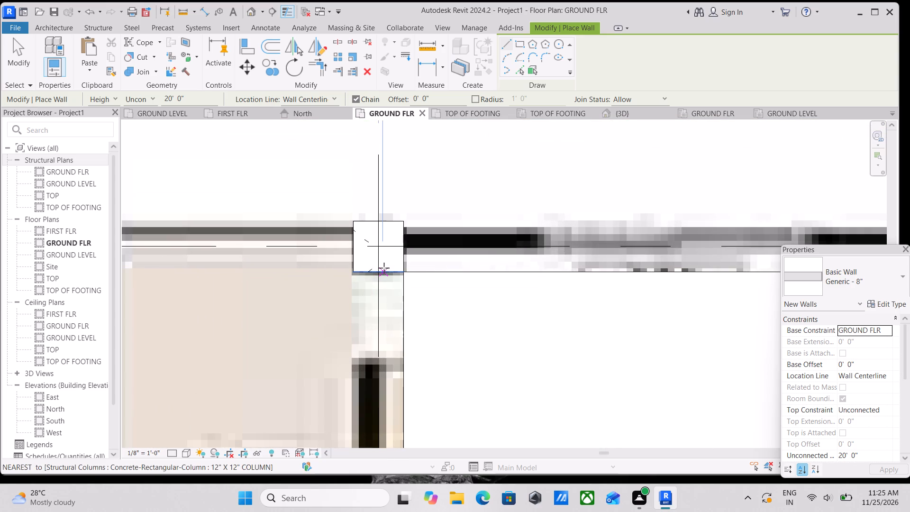
{"action": "left_click", "coordinate": [384, 268]}
{"action": "middle_click_drag", "start_coordinate": [374, 356], "coordinate": [405, 242]}
{"action": "key", "text": "Escape"}
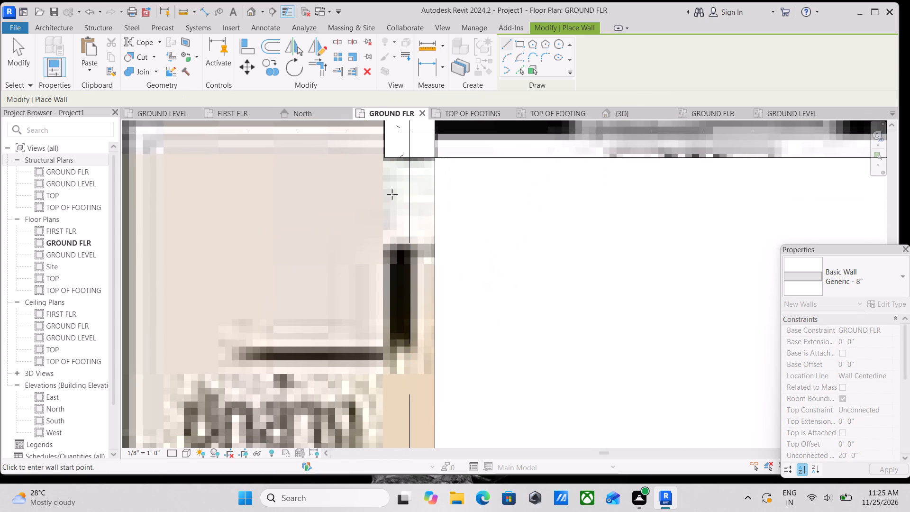
{"action": "left_click", "coordinate": [400, 157]}
{"action": "middle_click_drag", "start_coordinate": [408, 285], "coordinate": [376, 174]}
{"action": "middle_click_drag", "start_coordinate": [379, 317], "coordinate": [371, 184]}
{"action": "scroll", "coordinate": [357, 296], "scroll_direction": "down", "scroll_amount": 1}
{"action": "middle_click_drag", "start_coordinate": [357, 296], "coordinate": [356, 198]}
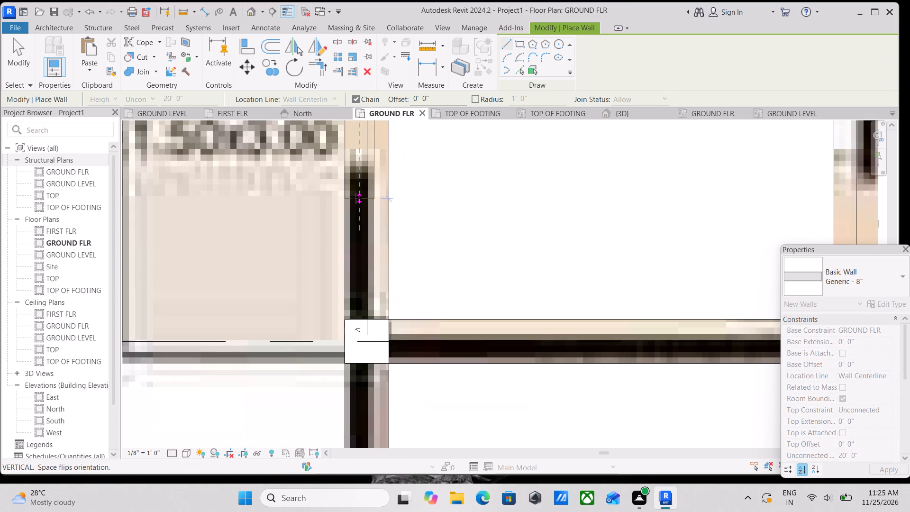
{"action": "left_click", "coordinate": [362, 320]}
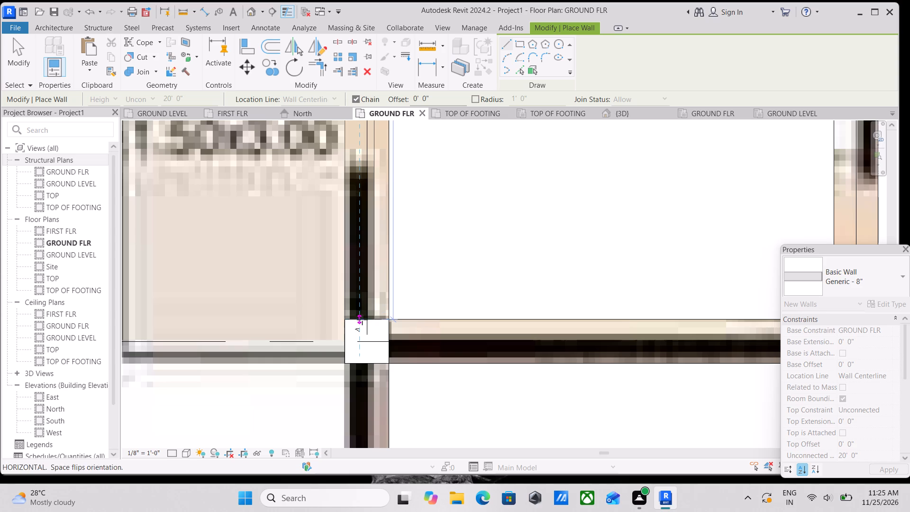
{"action": "key", "text": "Escape"}
{"action": "middle_click_drag", "start_coordinate": [380, 249], "coordinate": [359, 413]}
{"action": "scroll", "coordinate": [380, 251], "scroll_direction": "down", "scroll_amount": 1}
{"action": "middle_click_drag", "start_coordinate": [364, 232], "coordinate": [367, 360]}
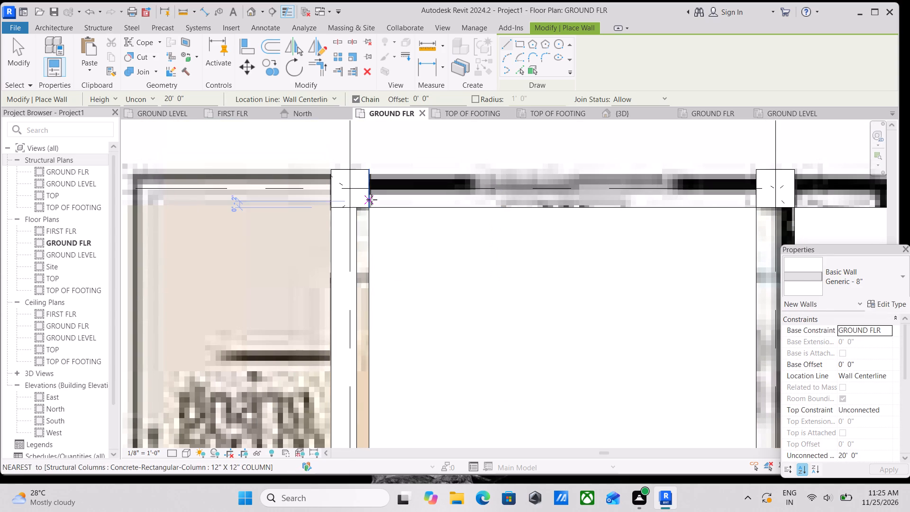
{"action": "key", "text": "Escape"}
{"action": "key", "text": "Escape"}
Set the grid 1 wall's top constraint to Up to level: FIRST FLR.
{"action": "left_click", "coordinate": [354, 309]}
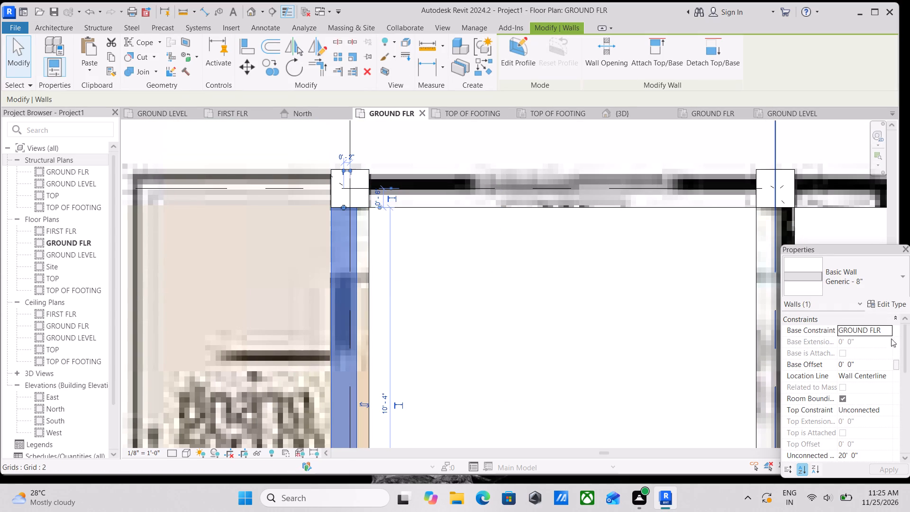
{"action": "left_click", "coordinate": [887, 331]}
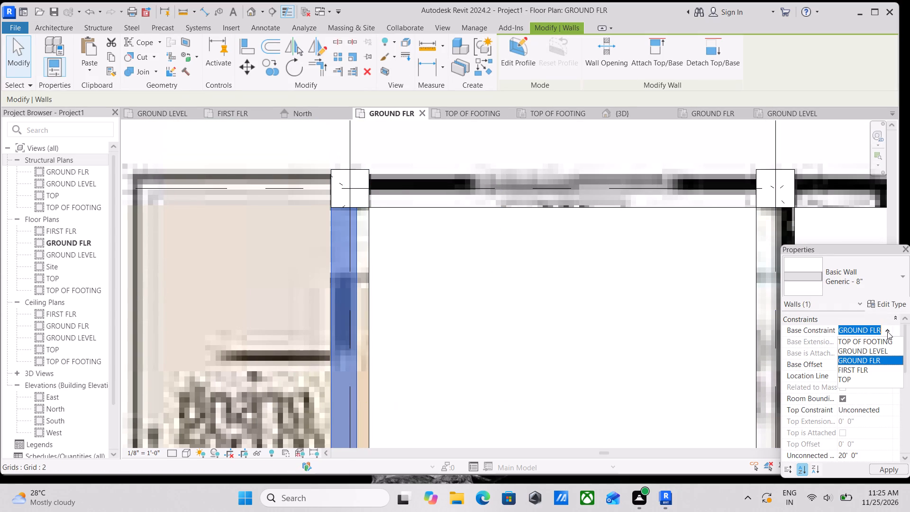
{"action": "left_click", "coordinate": [887, 331]}
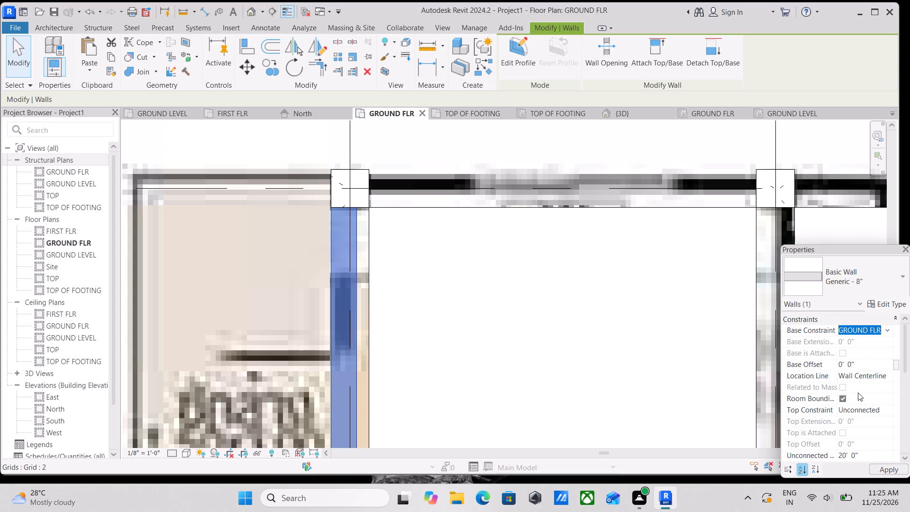
{"action": "scroll", "coordinate": [882, 380], "scroll_direction": "up", "scroll_amount": 2}
{"action": "scroll", "coordinate": [881, 384], "scroll_direction": "down", "scroll_amount": 2}
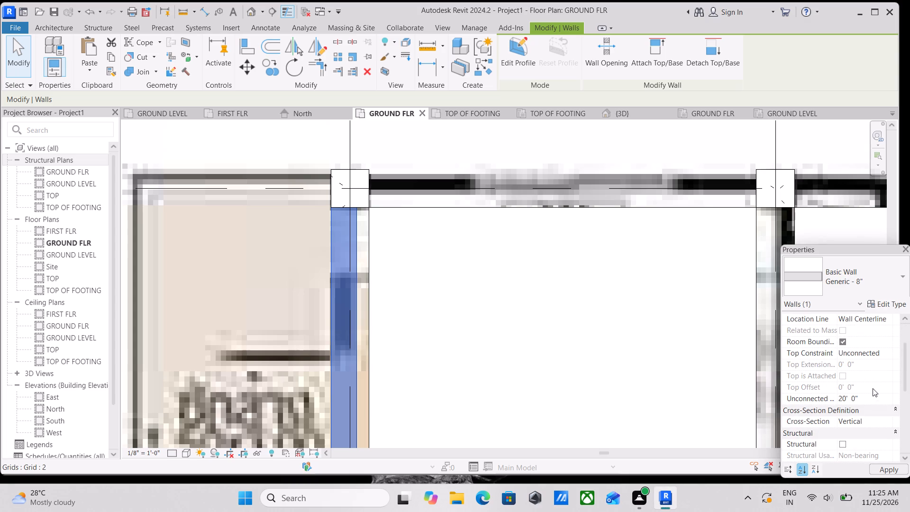
{"action": "left_click", "coordinate": [889, 354]}
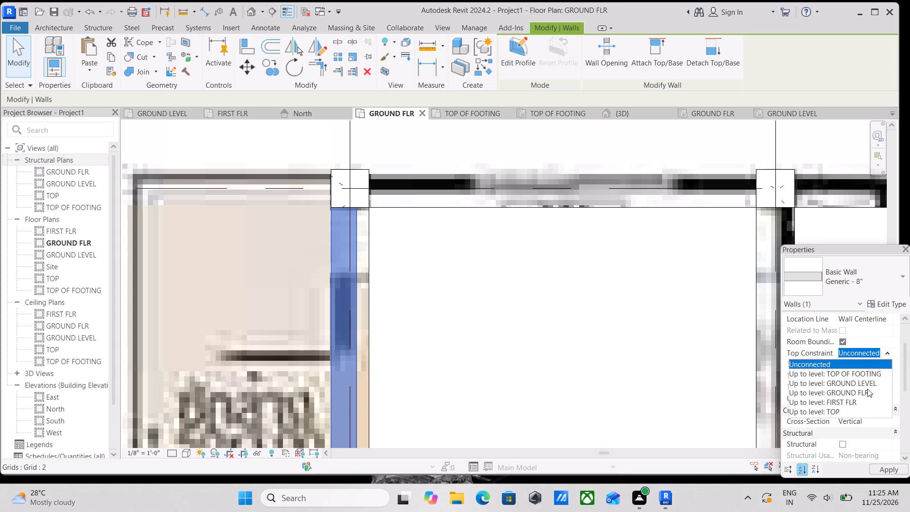
{"action": "left_click", "coordinate": [855, 401]}
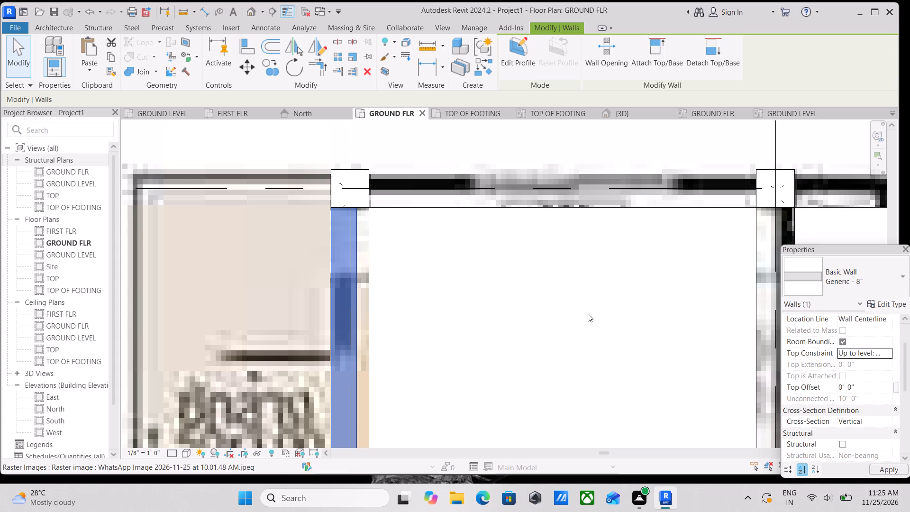
{"action": "scroll", "coordinate": [399, 264], "scroll_direction": "down", "scroll_amount": 3}
{"action": "middle_click_drag", "start_coordinate": [406, 261], "coordinate": [429, 146]}
{"action": "key", "text": "Escape"}
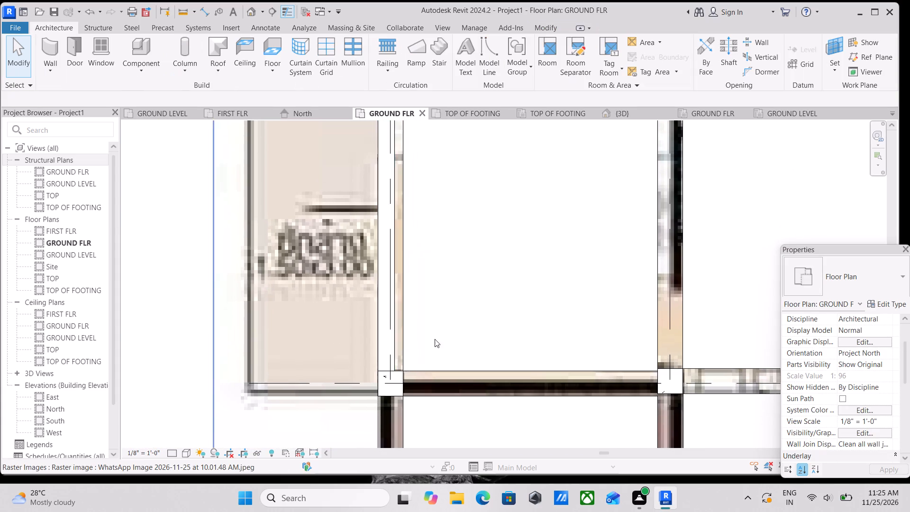
Draw a Generic - 8" wall about 10' 1 1/2" long along the rear grid line, between the centres of the grid 1 and grid 2 columns' facing sides.
{"action": "scroll", "coordinate": [430, 340], "scroll_direction": "up", "scroll_amount": 3}
{"action": "middle_click_drag", "start_coordinate": [374, 340], "coordinate": [389, 309]}
{"action": "scroll", "coordinate": [406, 363], "scroll_direction": "down", "scroll_amount": 4}
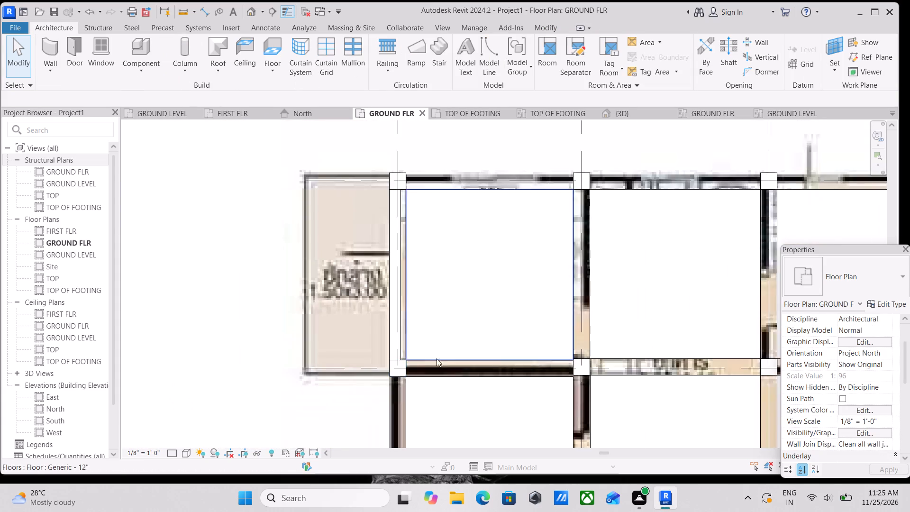
{"action": "scroll", "coordinate": [437, 358], "scroll_direction": "down", "scroll_amount": 3}
{"action": "middle_click_drag", "start_coordinate": [459, 337], "coordinate": [454, 411]}
{"action": "scroll", "coordinate": [392, 328], "scroll_direction": "up", "scroll_amount": 2}
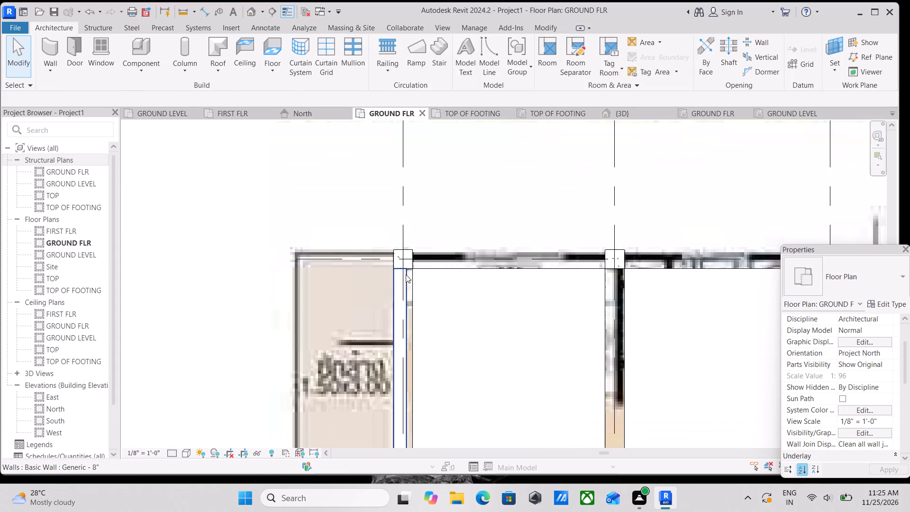
{"action": "middle_click_drag", "start_coordinate": [406, 274], "coordinate": [406, 315]}
{"action": "type", "text": "wa"}
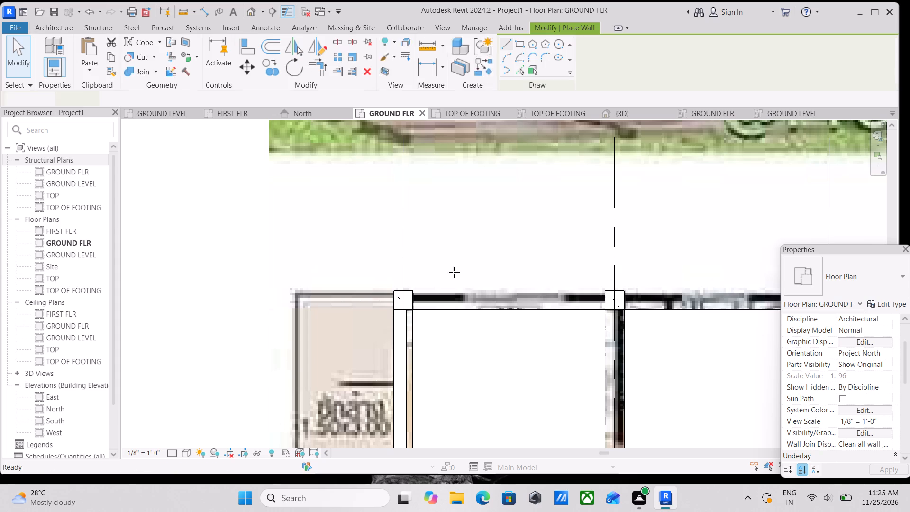
{"action": "scroll", "coordinate": [433, 297], "scroll_direction": "up", "scroll_amount": 6}
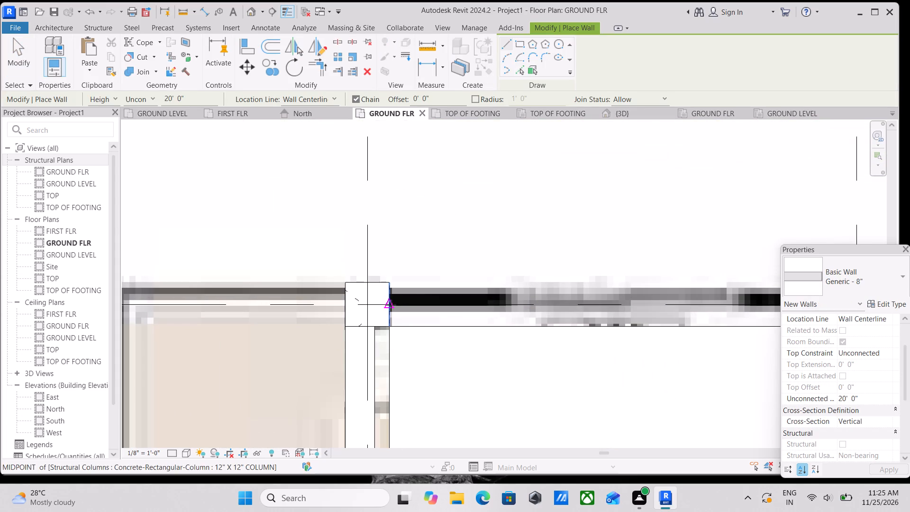
{"action": "left_click", "coordinate": [391, 305]}
{"action": "middle_click_drag", "start_coordinate": [566, 299], "coordinate": [437, 291]}
{"action": "middle_click_drag", "start_coordinate": [594, 269], "coordinate": [454, 265]}
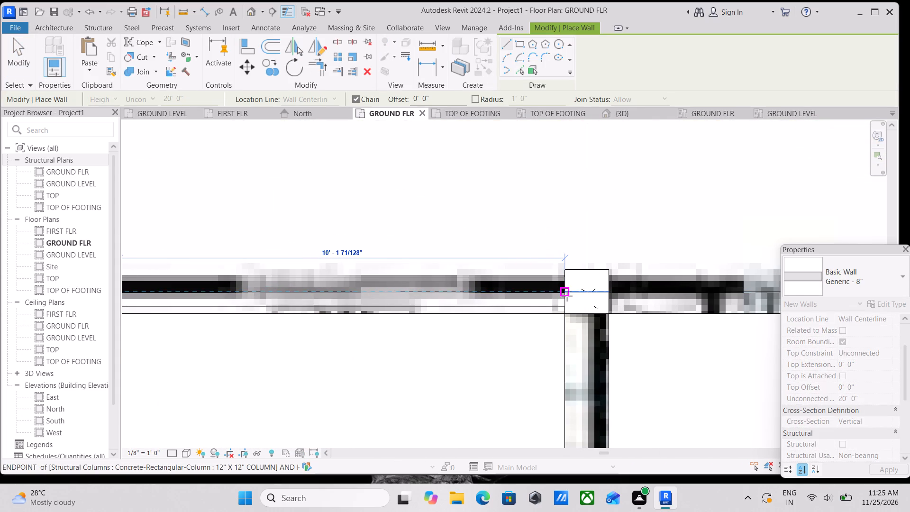
{"action": "left_click", "coordinate": [567, 296]}
{"action": "key", "text": "Escape"}
{"action": "key", "text": "Escape"}
{"action": "scroll", "coordinate": [561, 268], "scroll_direction": "up", "scroll_amount": 3}
{"action": "key", "text": "Escape"}
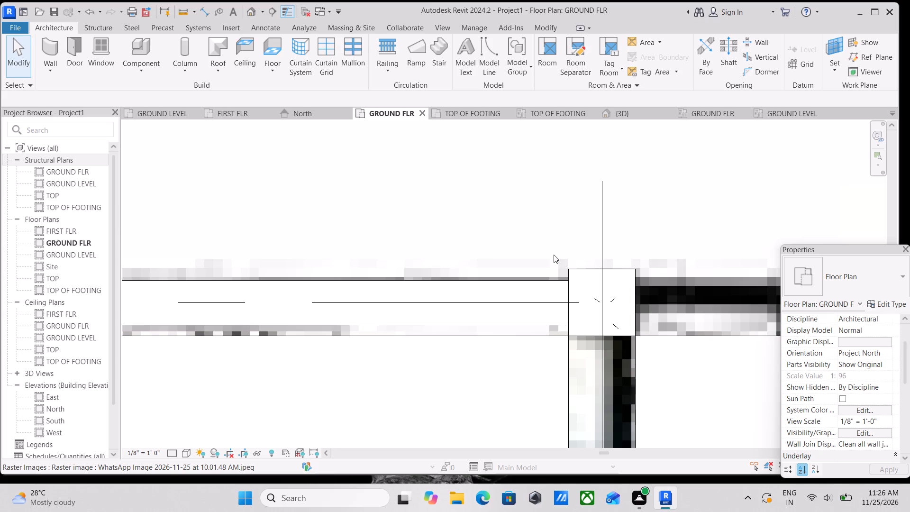
Nudge the rear wall between grids 1 and 2 outward until it is flush with the columns' outer faces.
{"action": "scroll", "coordinate": [556, 283], "scroll_direction": "up", "scroll_amount": 6}
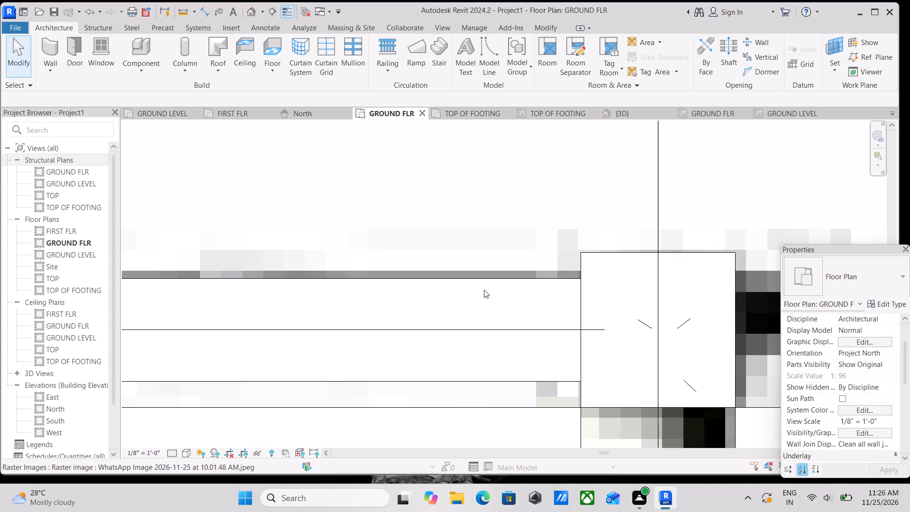
{"action": "middle_click_drag", "start_coordinate": [503, 285], "coordinate": [723, 332]}
{"action": "middle_click_drag", "start_coordinate": [690, 324], "coordinate": [538, 316]}
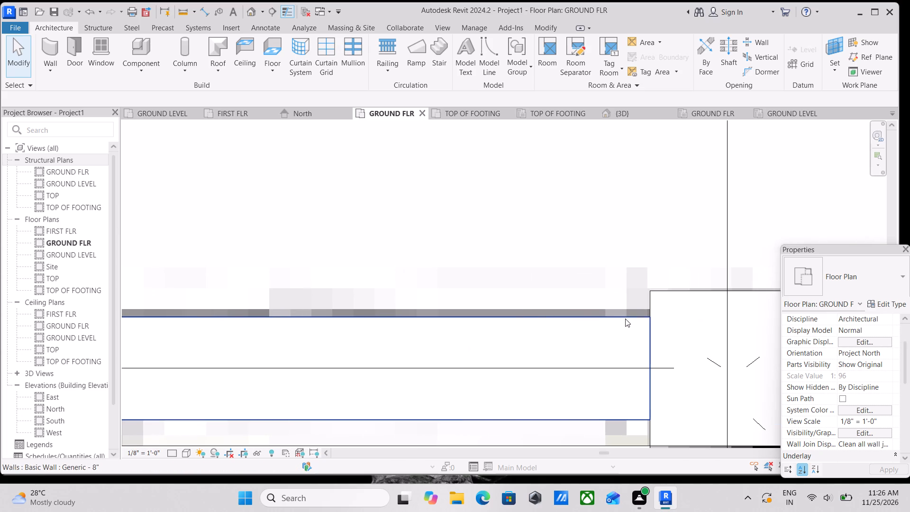
{"action": "left_click", "coordinate": [632, 319]}
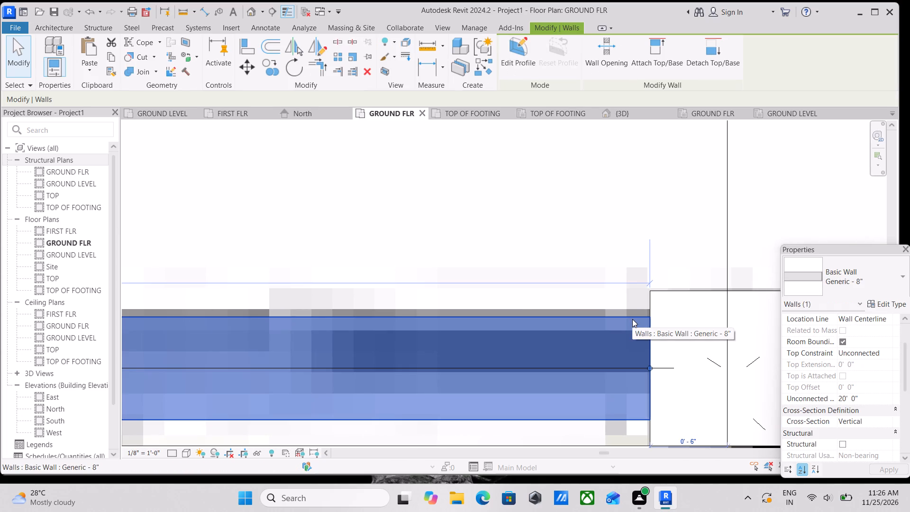
{"action": "key", "text": "Up"}
{"action": "key", "text": "Up"}
{"action": "key", "text": "Up"}
{"action": "key", "text": "Up"}
{"action": "key", "text": "Up"}
{"action": "key", "text": "Up"}
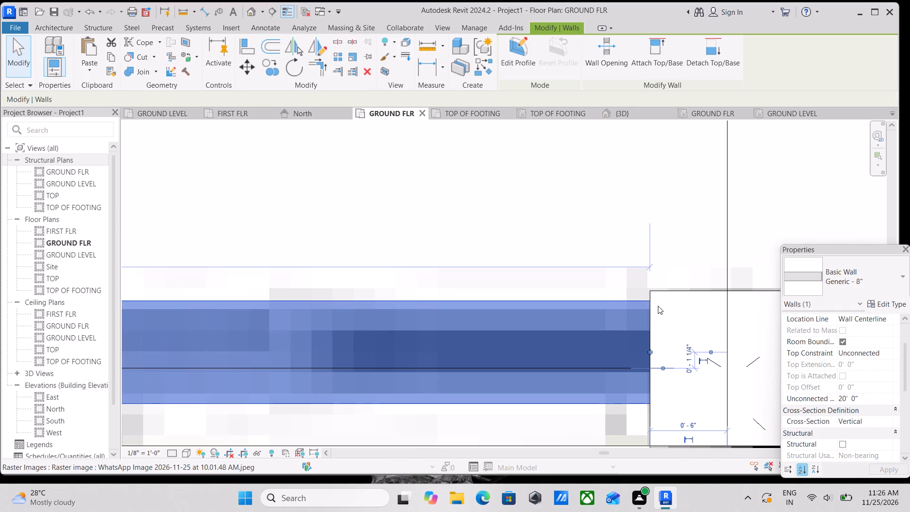
{"action": "key", "text": "Up"}
{"action": "key", "text": "Up"}
{"action": "scroll", "coordinate": [655, 306], "scroll_direction": "down", "scroll_amount": 8}
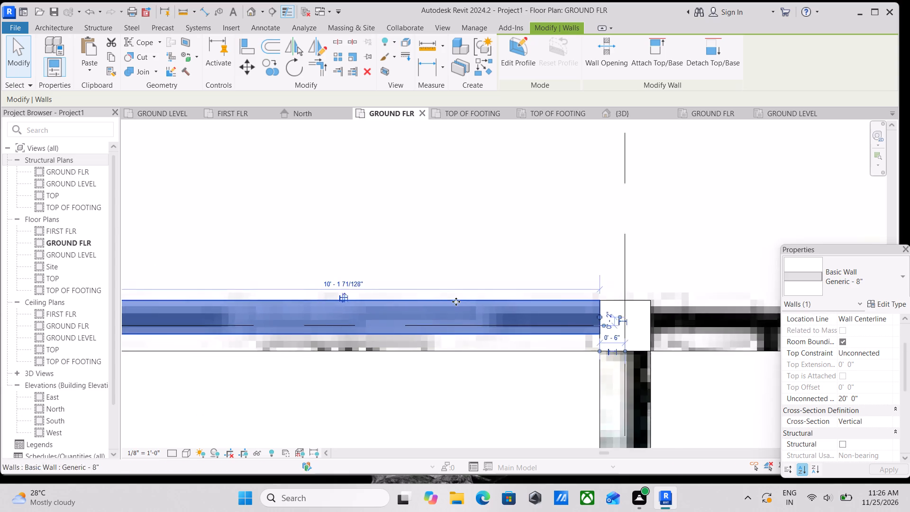
{"action": "middle_click_drag", "start_coordinate": [456, 302], "coordinate": [755, 291]}
{"action": "middle_click_drag", "start_coordinate": [342, 293], "coordinate": [363, 309]}
{"action": "scroll", "coordinate": [445, 317], "scroll_direction": "up", "scroll_amount": 4}
{"action": "scroll", "coordinate": [407, 303], "scroll_direction": "up", "scroll_amount": 1}
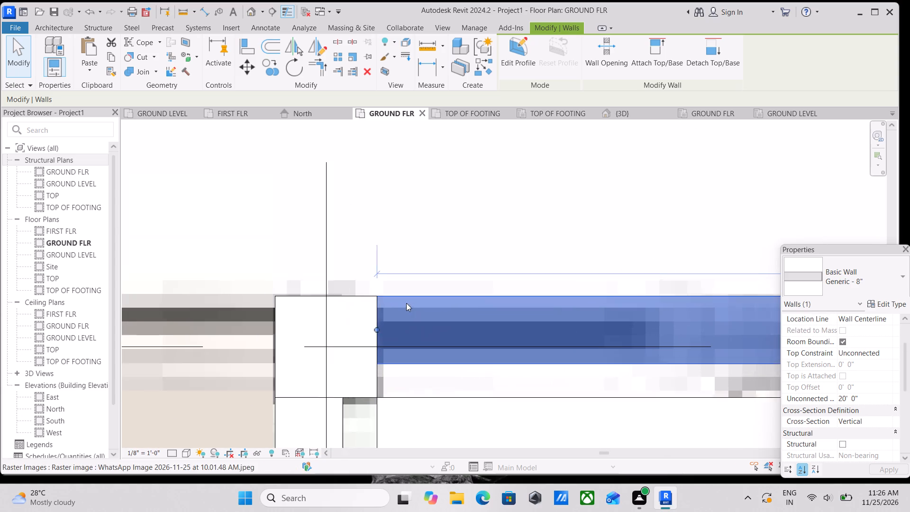
{"action": "scroll", "coordinate": [406, 303], "scroll_direction": "up", "scroll_amount": 5}
{"action": "scroll", "coordinate": [473, 277], "scroll_direction": "down", "scroll_amount": 3}
{"action": "middle_click_drag", "start_coordinate": [473, 277], "coordinate": [88, 264]}
{"action": "scroll", "coordinate": [338, 265], "scroll_direction": "down", "scroll_amount": 4}
{"action": "middle_click_drag", "start_coordinate": [338, 265], "coordinate": [0, 272]}
{"action": "scroll", "coordinate": [0, 272], "scroll_direction": "up", "scroll_amount": 1}
{"action": "scroll", "coordinate": [282, 274], "scroll_direction": "down", "scroll_amount": 2}
{"action": "middle_click_drag", "start_coordinate": [282, 274], "coordinate": [153, 284]}
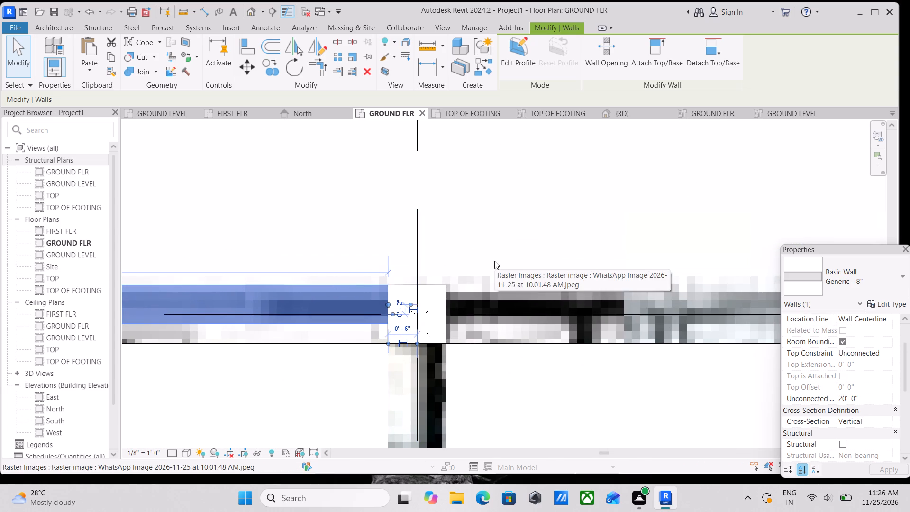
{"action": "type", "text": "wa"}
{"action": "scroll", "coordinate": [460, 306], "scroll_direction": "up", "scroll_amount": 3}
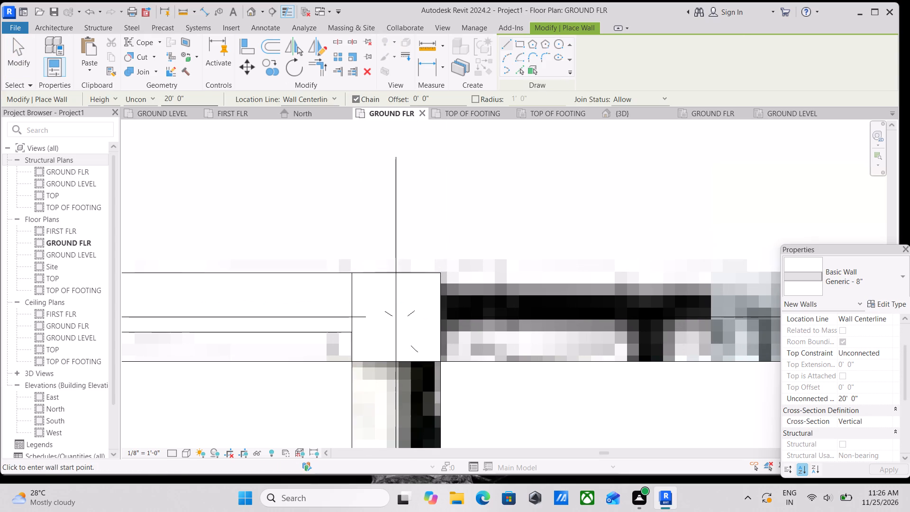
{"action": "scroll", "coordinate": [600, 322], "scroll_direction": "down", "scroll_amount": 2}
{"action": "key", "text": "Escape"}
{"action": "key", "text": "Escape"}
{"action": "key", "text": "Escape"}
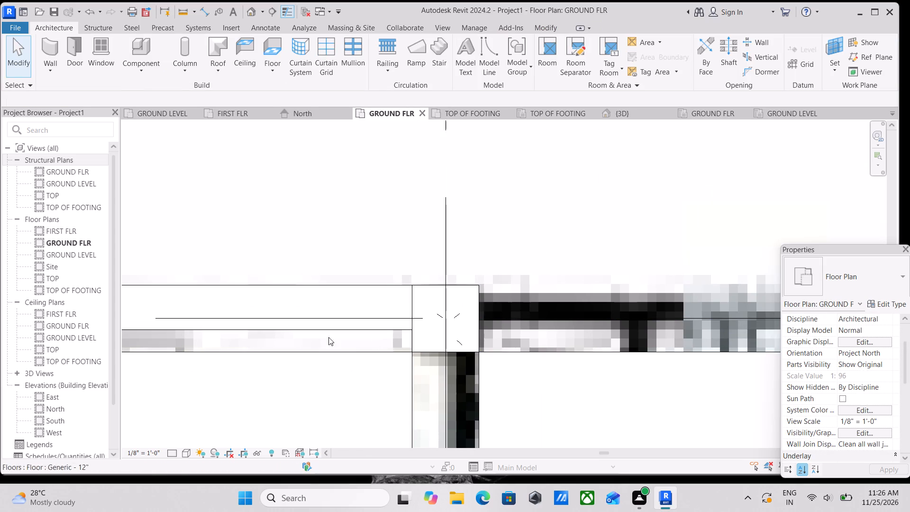
Set the top constraint of the rear wall between grids 1 and 2 to Up to level: FIRST FLR.
{"action": "left_click", "coordinate": [334, 283]}
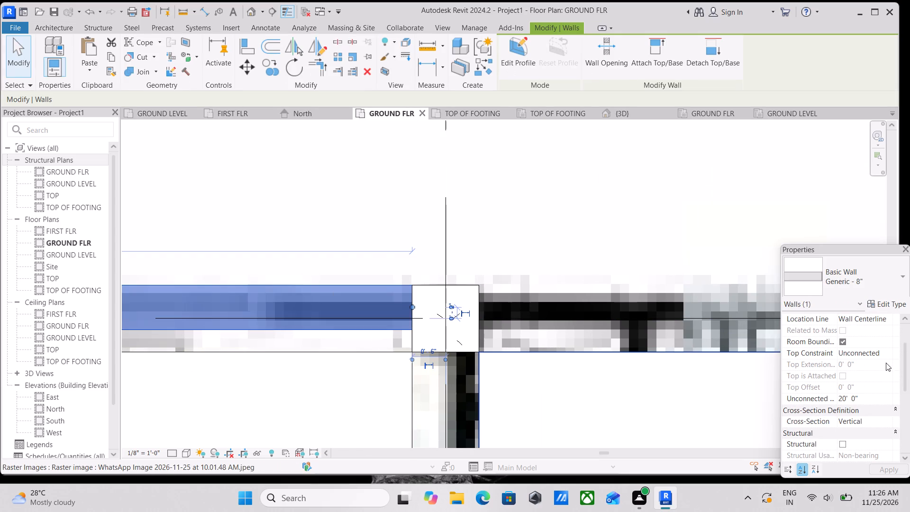
{"action": "left_click", "coordinate": [888, 354]}
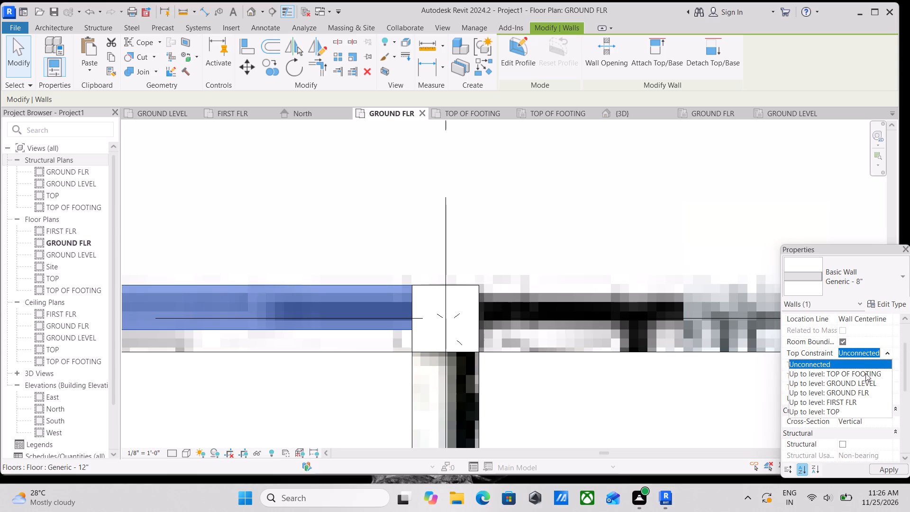
{"action": "left_click", "coordinate": [853, 401]}
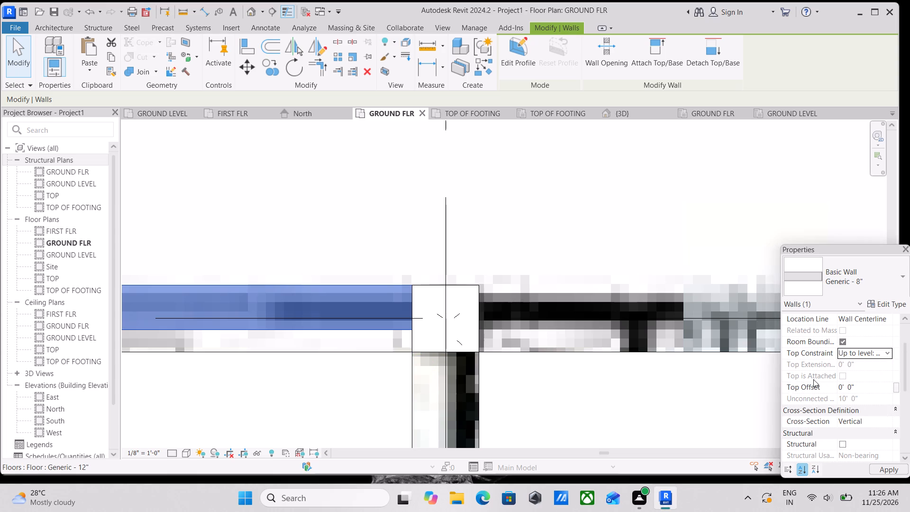
{"action": "scroll", "coordinate": [543, 329], "scroll_direction": "down", "scroll_amount": 4}
{"action": "key", "text": "Escape"}
Check the properties of the grid 1 and rear walls, and examine how the rear wall meets the grid 1 and grid 2 columns.
{"action": "middle_click_drag", "start_coordinate": [218, 316], "coordinate": [594, 255]}
{"action": "scroll", "coordinate": [284, 297], "scroll_direction": "down", "scroll_amount": 1}
{"action": "scroll", "coordinate": [445, 306], "scroll_direction": "down", "scroll_amount": 2}
{"action": "middle_click_drag", "start_coordinate": [445, 306], "coordinate": [447, 313]}
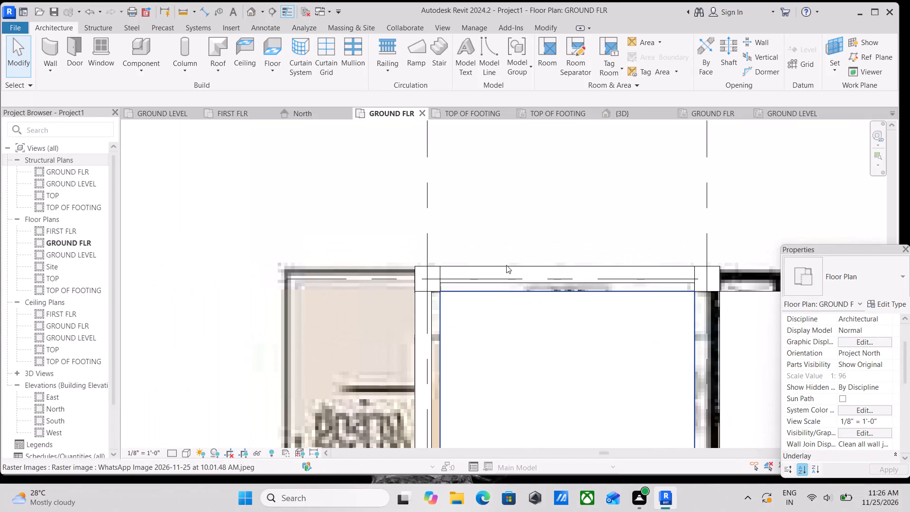
{"action": "left_click", "coordinate": [541, 270]}
{"action": "key", "text": "Escape"}
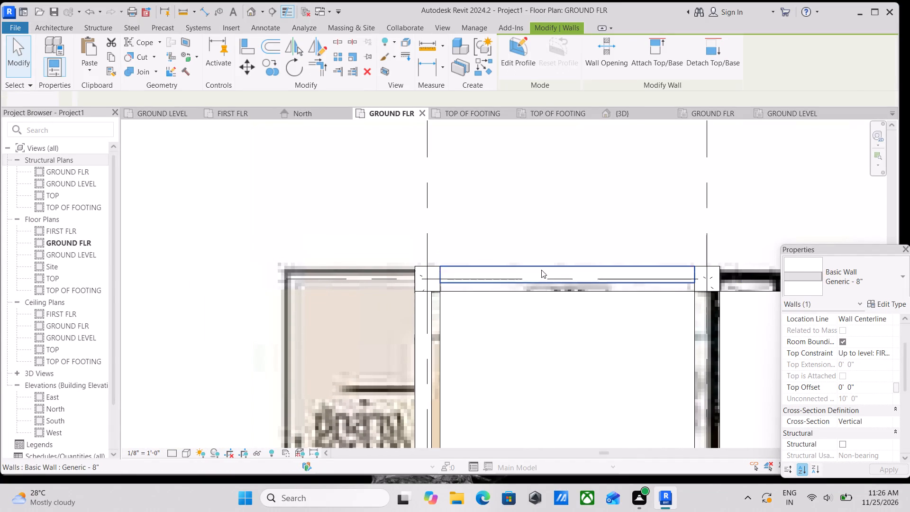
{"action": "scroll", "coordinate": [460, 338], "scroll_direction": "up", "scroll_amount": 3}
{"action": "left_click", "coordinate": [410, 338]}
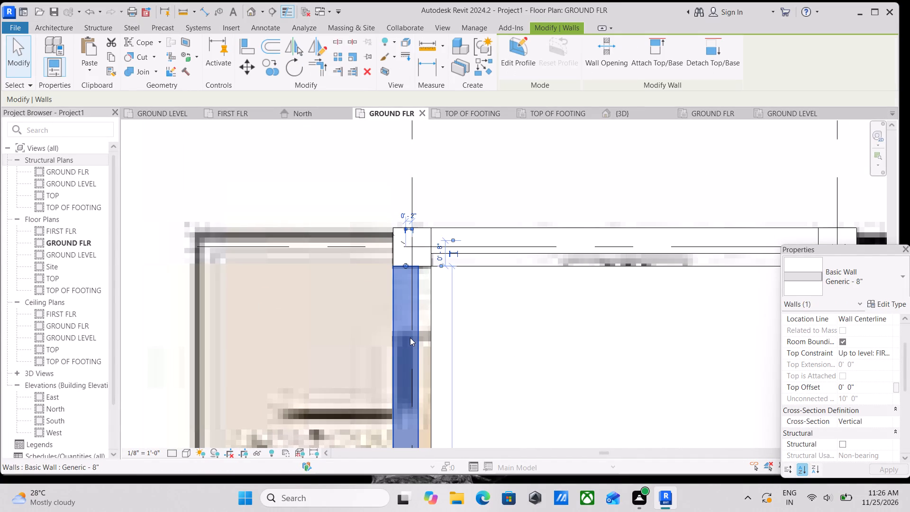
{"action": "middle_click_drag", "start_coordinate": [572, 296], "coordinate": [527, 349]}
{"action": "key", "text": "Escape"}
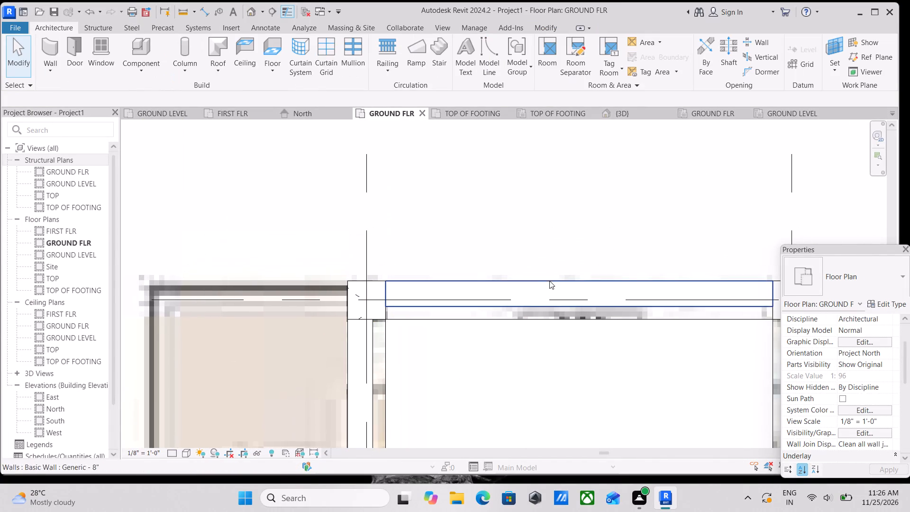
{"action": "left_click", "coordinate": [561, 307]}
{"action": "key", "text": "Escape"}
{"action": "middle_click_drag", "start_coordinate": [608, 335], "coordinate": [601, 335]}
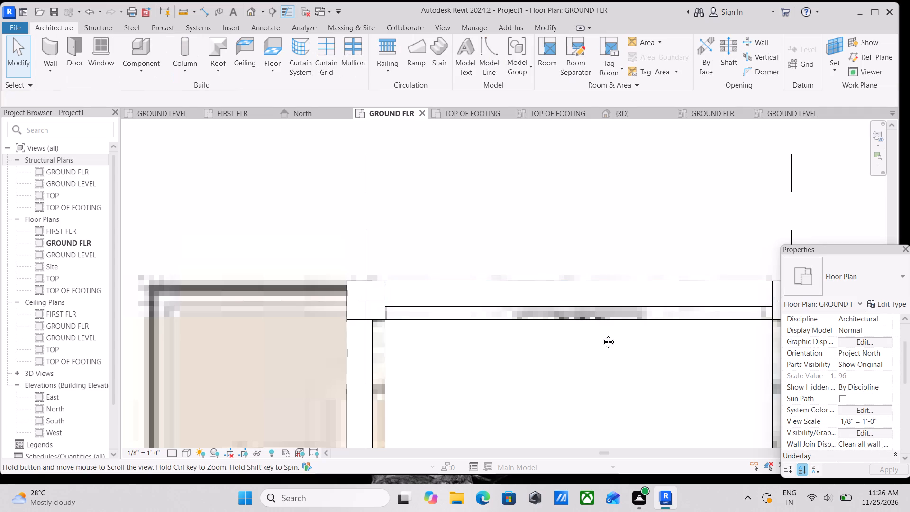
{"action": "middle_click_drag", "start_coordinate": [601, 335], "coordinate": [501, 346]}
{"action": "middle_click_drag", "start_coordinate": [581, 309], "coordinate": [508, 333]}
{"action": "scroll", "coordinate": [575, 310], "scroll_direction": "up", "scroll_amount": 2}
{"action": "middle_click_drag", "start_coordinate": [595, 313], "coordinate": [558, 314]}
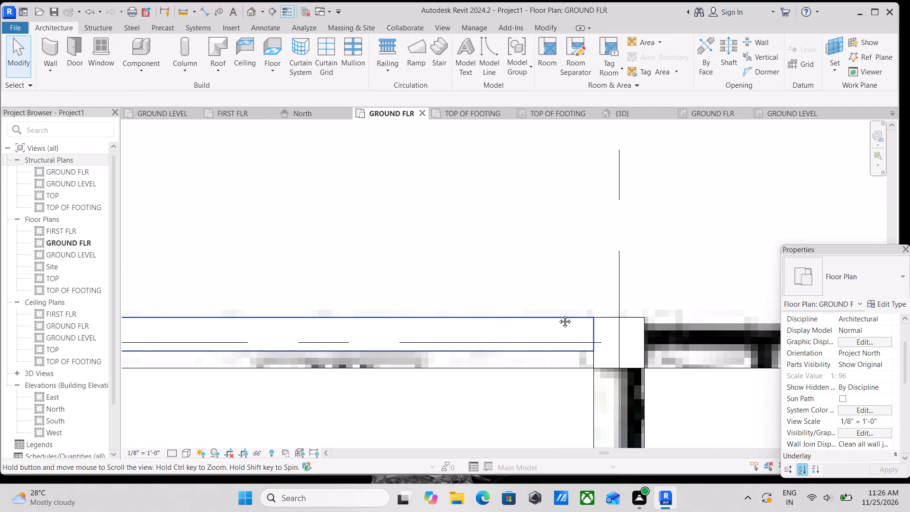
{"action": "middle_click_drag", "start_coordinate": [558, 314], "coordinate": [548, 314]}
{"action": "scroll", "coordinate": [555, 330], "scroll_direction": "up", "scroll_amount": 2}
{"action": "scroll", "coordinate": [543, 320], "scroll_direction": "down", "scroll_amount": 3}
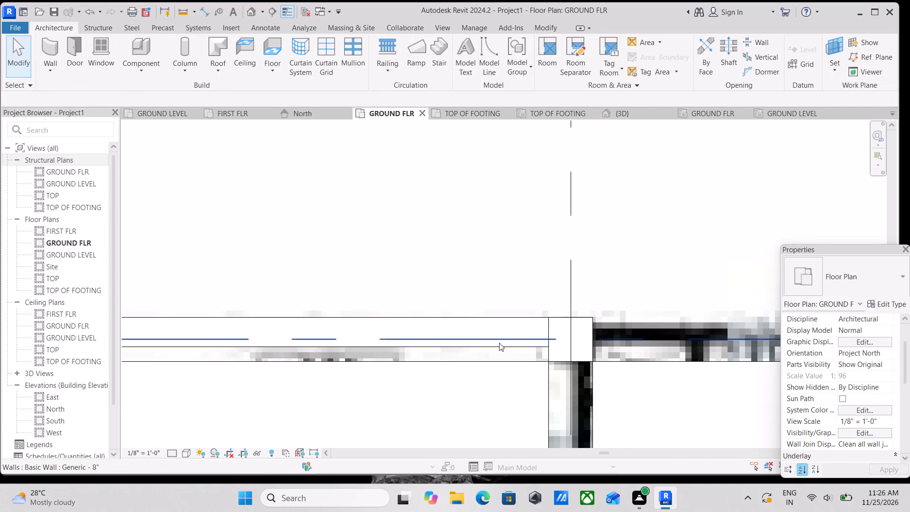
{"action": "middle_click_drag", "start_coordinate": [425, 343], "coordinate": [656, 303]}
{"action": "middle_click_drag", "start_coordinate": [352, 314], "coordinate": [507, 282]}
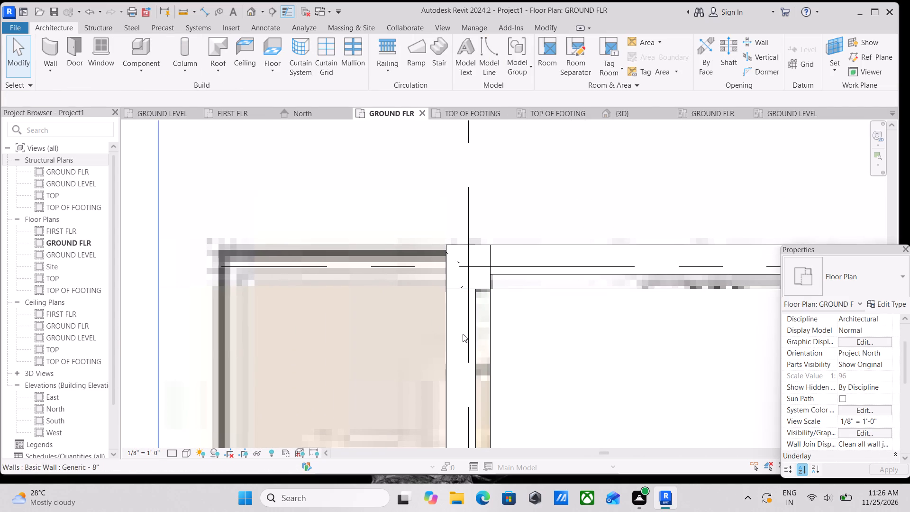
{"action": "middle_click_drag", "start_coordinate": [533, 291], "coordinate": [330, 308]}
{"action": "middle_click_drag", "start_coordinate": [706, 291], "coordinate": [555, 293]}
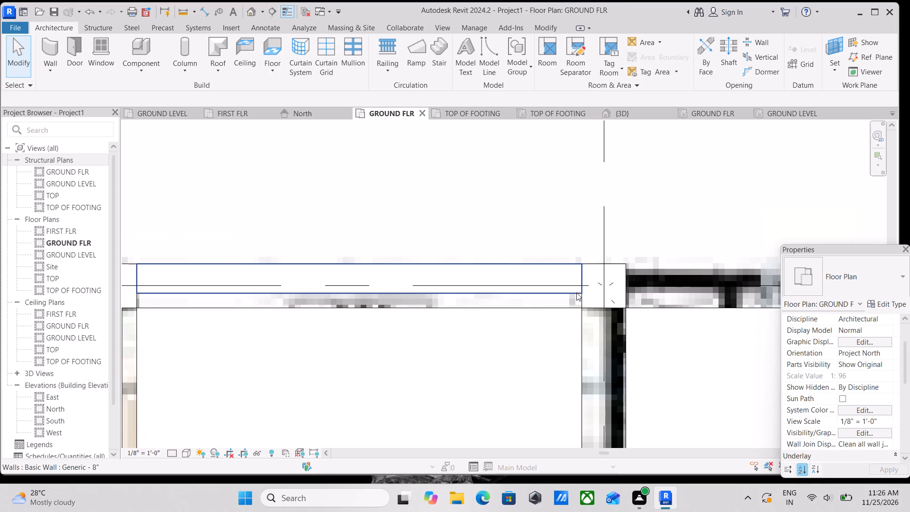
{"action": "middle_click_drag", "start_coordinate": [602, 302], "coordinate": [528, 319]}
{"action": "scroll", "coordinate": [510, 274], "scroll_direction": "up", "scroll_amount": 4}
{"action": "scroll", "coordinate": [678, 288], "scroll_direction": "down", "scroll_amount": 1}
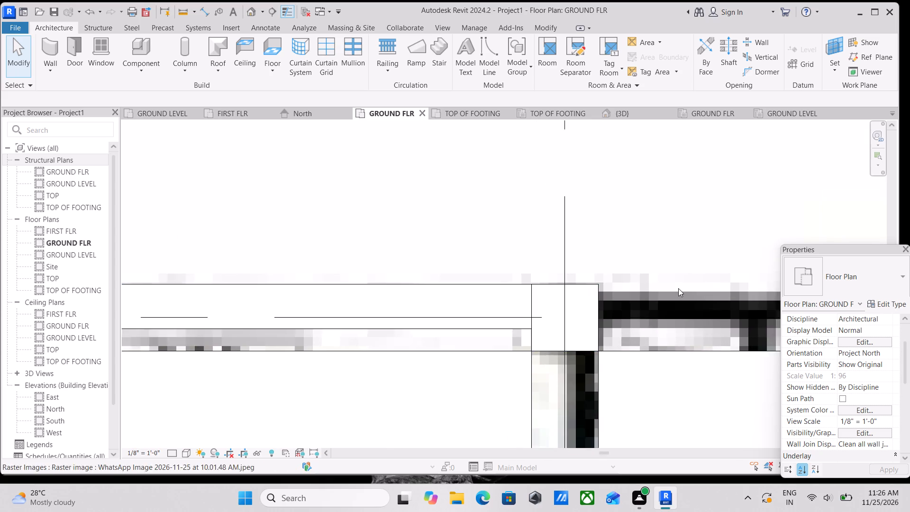
{"action": "middle_click_drag", "start_coordinate": [678, 288], "coordinate": [517, 289]}
{"action": "middle_click_drag", "start_coordinate": [431, 299], "coordinate": [578, 305]}
Draw a Generic - 8" wall about 10' 4" long, top constraint Up to level: FIRST FLR, between the rear columns' side centres at grids 2 and 3.
{"action": "type", "text": "wa"}
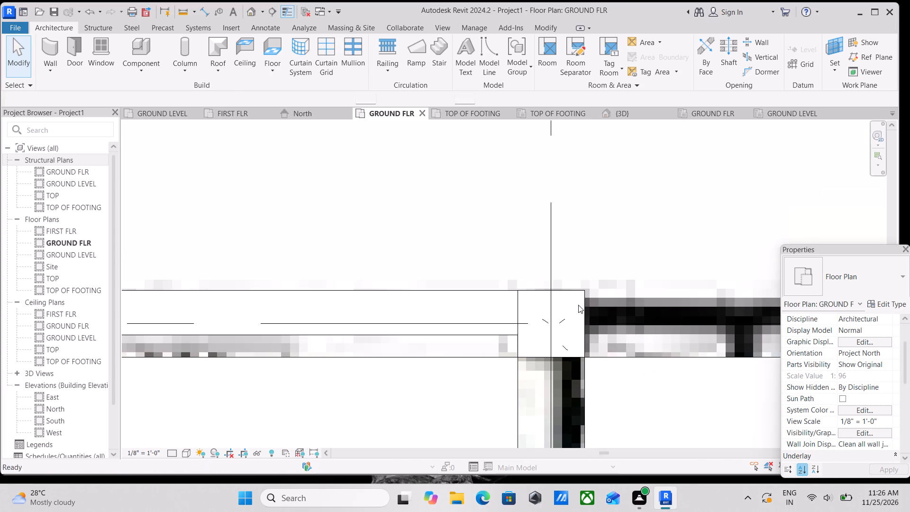
{"action": "middle_click_drag", "start_coordinate": [634, 296], "coordinate": [492, 317]}
{"action": "scroll", "coordinate": [696, 302], "scroll_direction": "down", "scroll_amount": 1}
{"action": "middle_click_drag", "start_coordinate": [689, 303], "coordinate": [621, 307]}
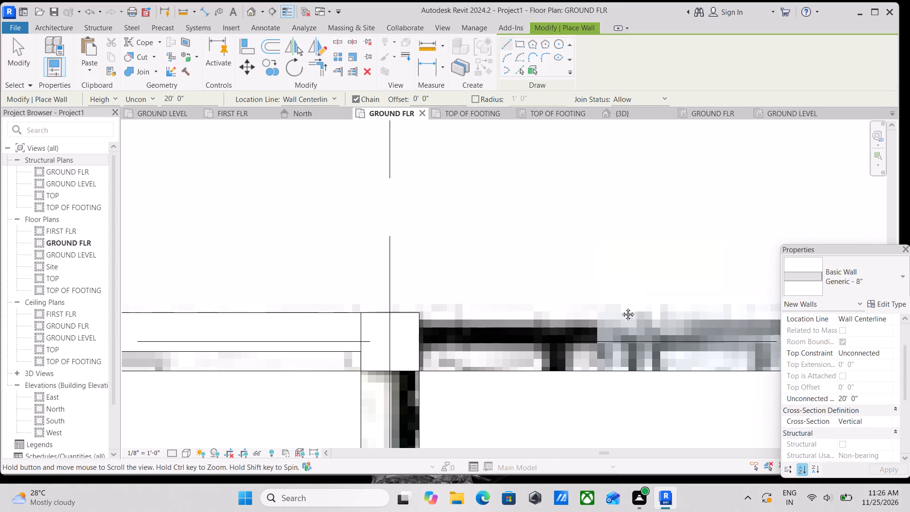
{"action": "middle_click_drag", "start_coordinate": [621, 307], "coordinate": [616, 307]}
{"action": "left_click", "coordinate": [889, 402]}
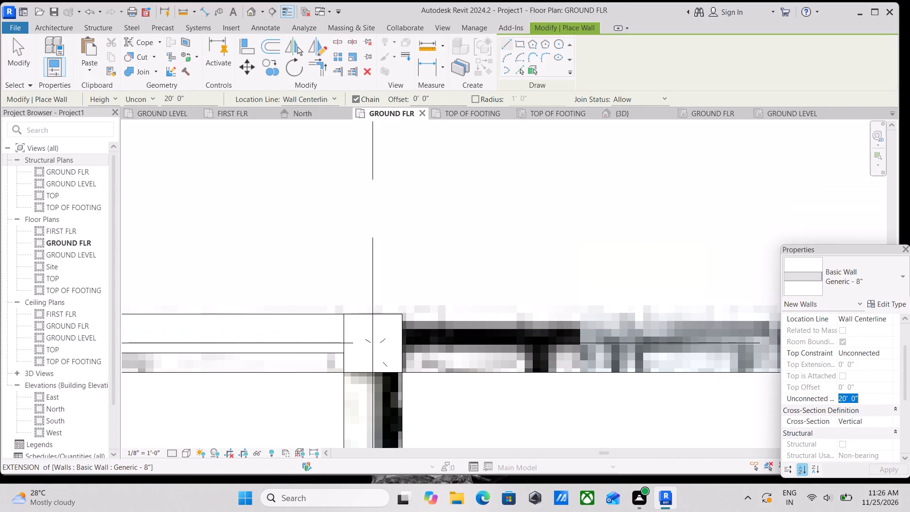
{"action": "left_click", "coordinate": [888, 398]}
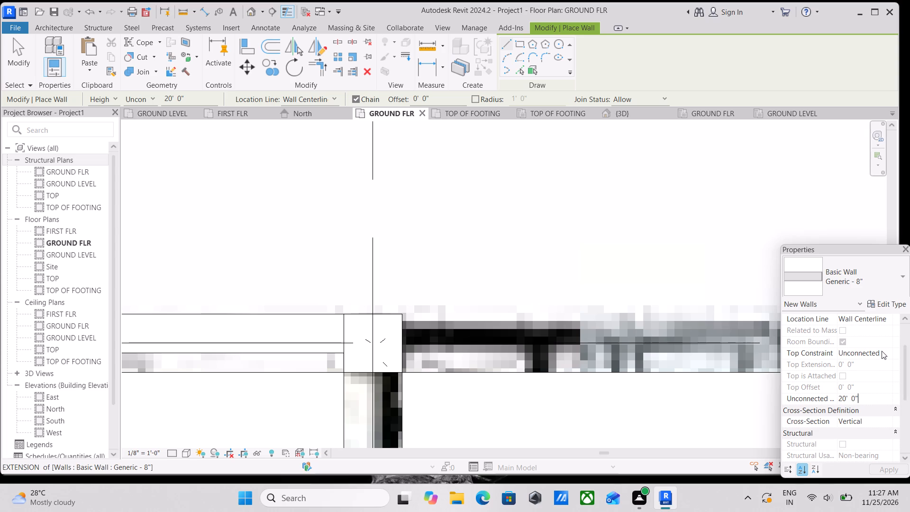
{"action": "left_click", "coordinate": [883, 351]}
{"action": "left_click", "coordinate": [889, 351]}
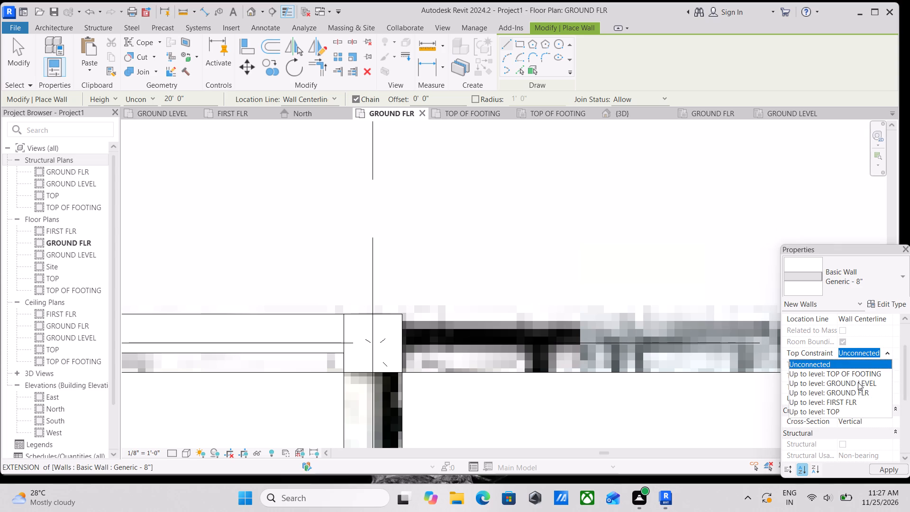
{"action": "left_click", "coordinate": [850, 402]}
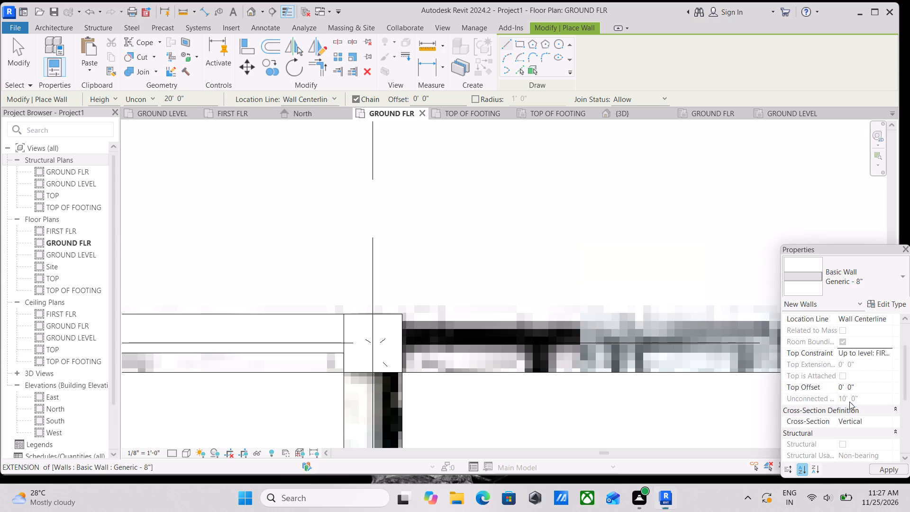
{"action": "scroll", "coordinate": [428, 318], "scroll_direction": "up", "scroll_amount": 2}
{"action": "left_click", "coordinate": [397, 350]}
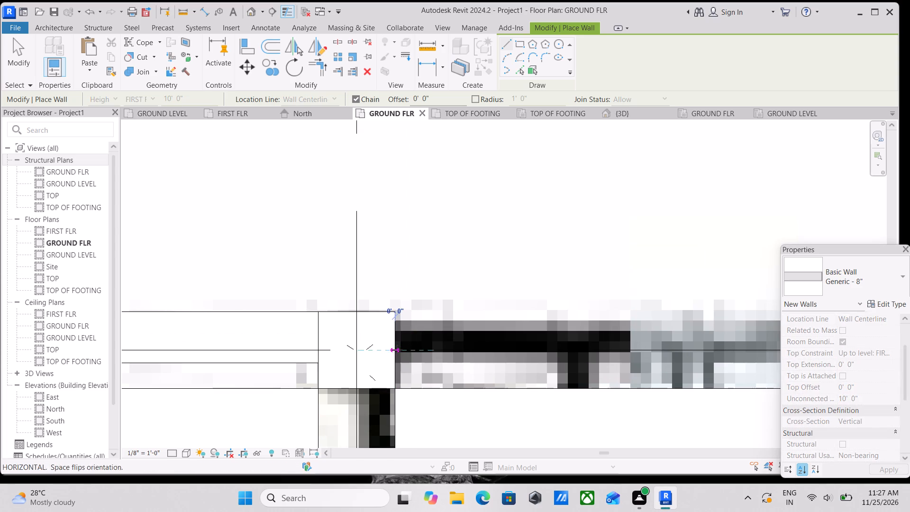
{"action": "middle_click_drag", "start_coordinate": [596, 351], "coordinate": [361, 332]}
{"action": "middle_click_drag", "start_coordinate": [582, 316], "coordinate": [326, 281]}
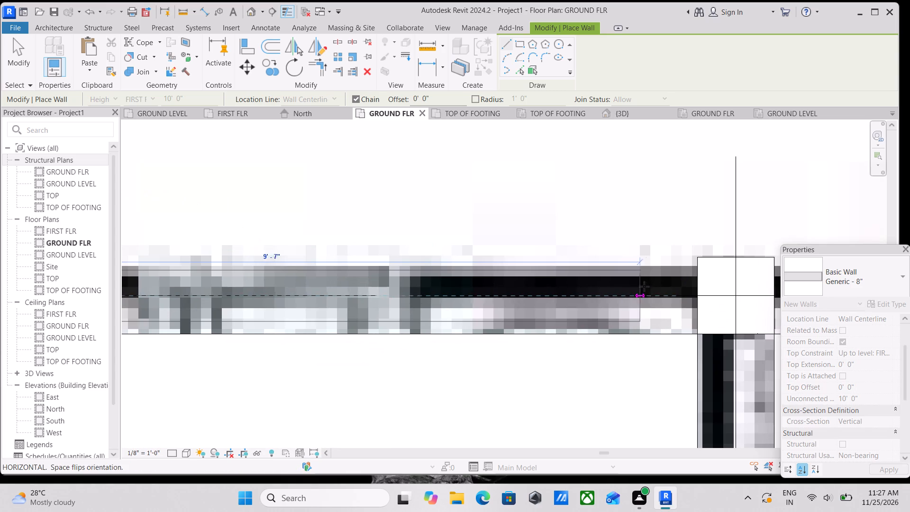
{"action": "left_click", "coordinate": [701, 293]}
{"action": "key", "text": "Escape"}
{"action": "key", "text": "Escape"}
{"action": "key", "text": "Escape"}
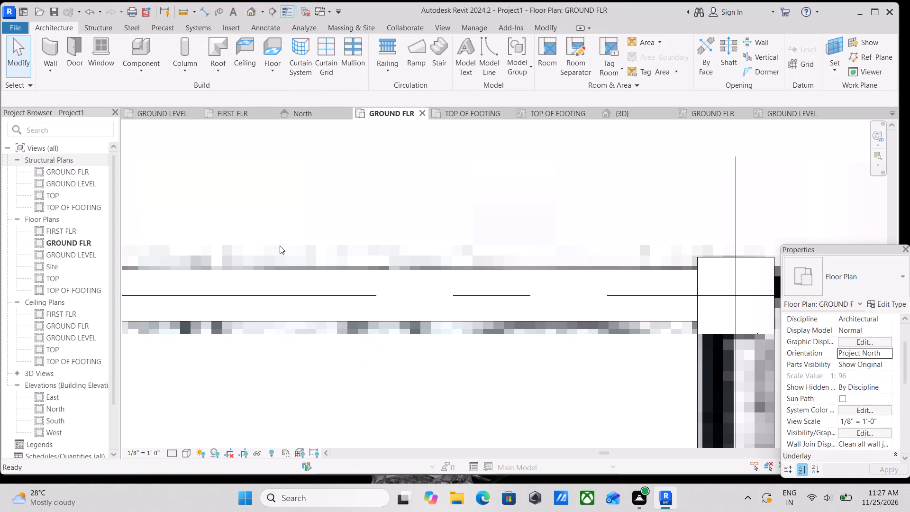
Move the rear wall between grids 2 and 3 outward until it is flush with the columns' outer faces.
{"action": "middle_click_drag", "start_coordinate": [281, 245], "coordinate": [519, 245]}
{"action": "middle_click_drag", "start_coordinate": [318, 250], "coordinate": [511, 260]}
{"action": "scroll", "coordinate": [511, 259], "scroll_direction": "up", "scroll_amount": 1}
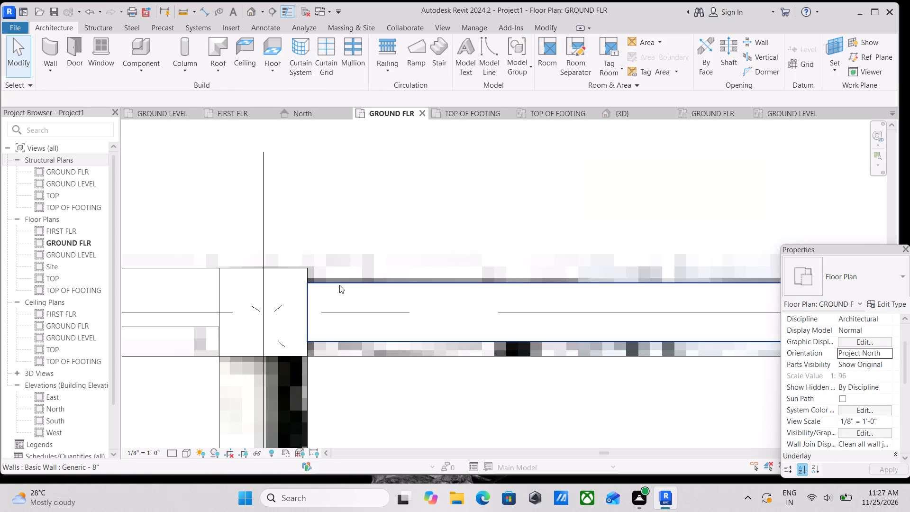
{"action": "scroll", "coordinate": [306, 279], "scroll_direction": "up", "scroll_amount": 3}
{"action": "left_click", "coordinate": [343, 287]}
{"action": "middle_click_drag", "start_coordinate": [327, 278], "coordinate": [354, 278]}
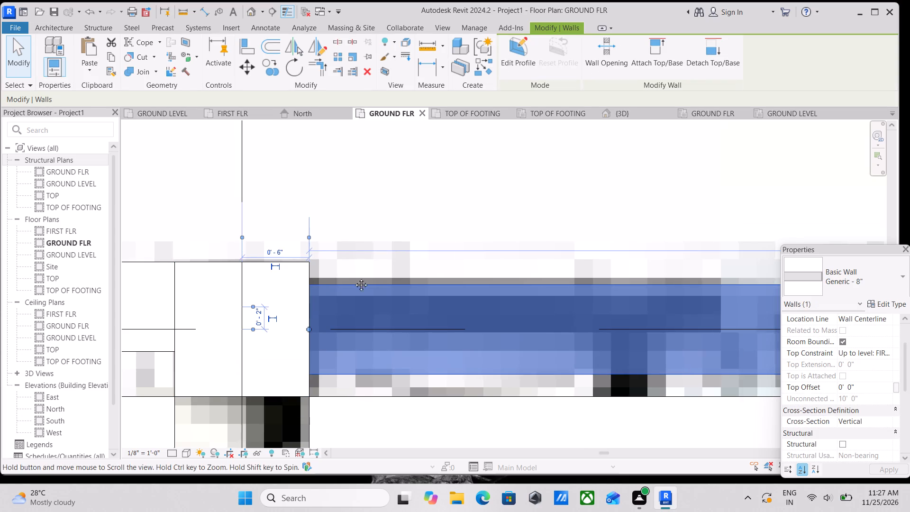
{"action": "middle_click_drag", "start_coordinate": [354, 278], "coordinate": [454, 278]}
{"action": "key", "text": "m"}
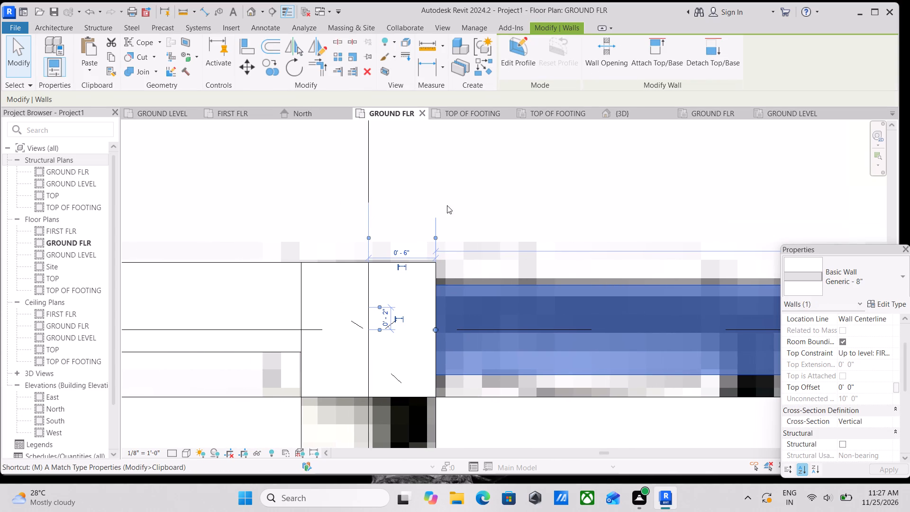
{"action": "left_click", "coordinate": [245, 62]}
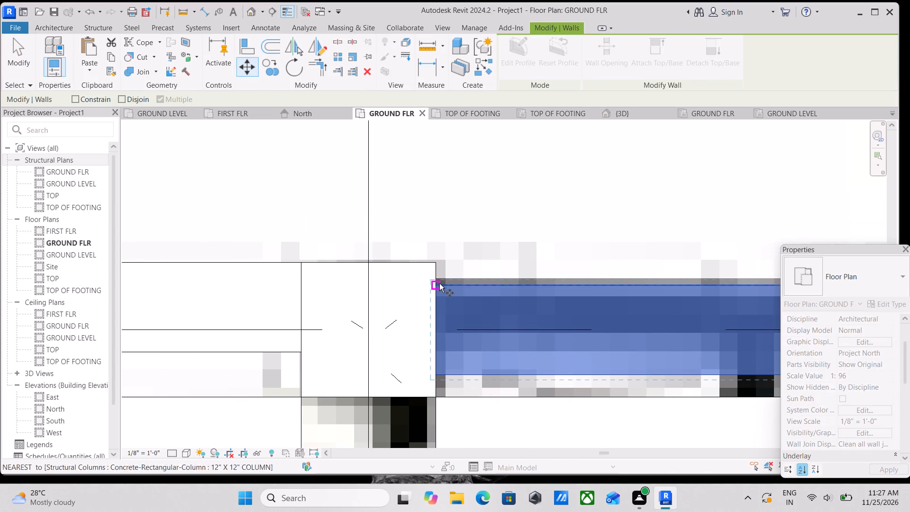
{"action": "scroll", "coordinate": [439, 283], "scroll_direction": "up", "scroll_amount": 1}
{"action": "left_click", "coordinate": [436, 283]}
{"action": "left_click", "coordinate": [437, 261]}
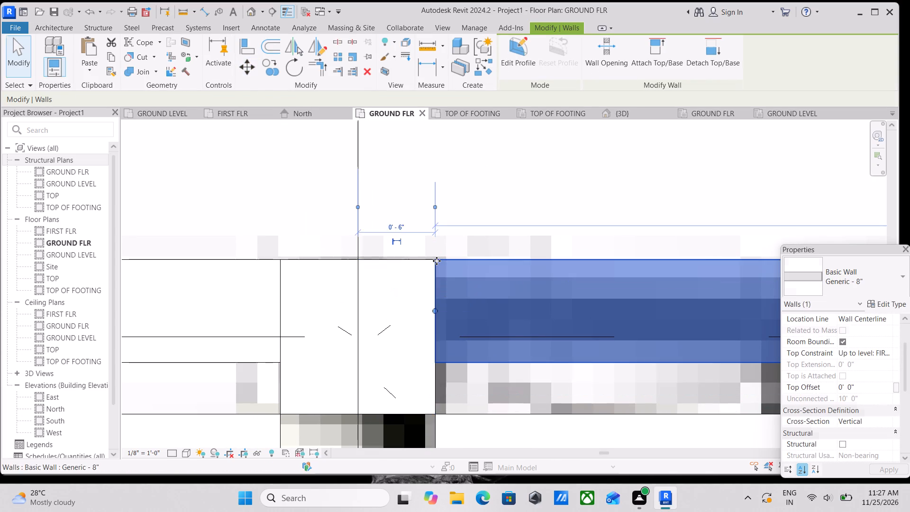
{"action": "scroll", "coordinate": [453, 268], "scroll_direction": "down", "scroll_amount": 3}
{"action": "middle_click_drag", "start_coordinate": [453, 268], "coordinate": [295, 264]}
{"action": "scroll", "coordinate": [596, 271], "scroll_direction": "down", "scroll_amount": 2}
{"action": "key", "text": "Escape"}
Draw a Generic - 8" wall about 10' 4" long, top constraint Up to level: FIRST FLR, between the rear columns' side centres at grids 3 and 4.
{"action": "middle_click_drag", "start_coordinate": [636, 268], "coordinate": [244, 259]}
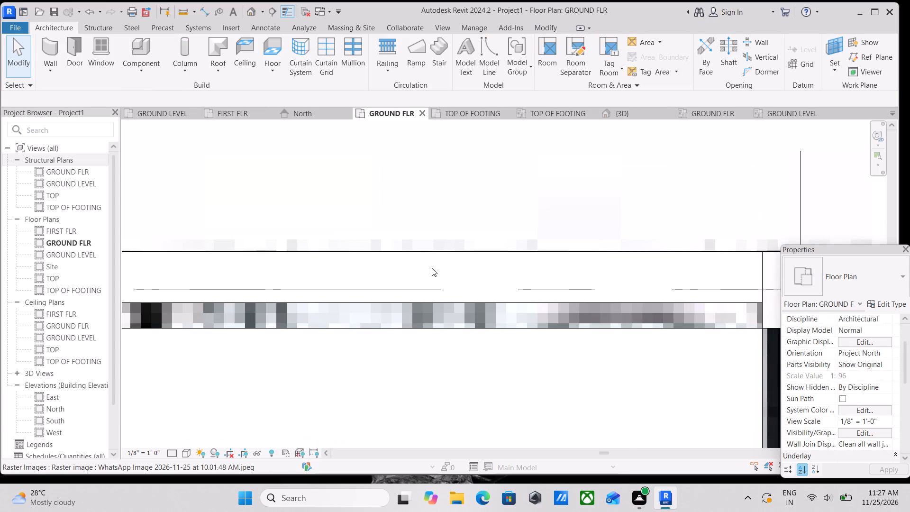
{"action": "middle_click_drag", "start_coordinate": [569, 269], "coordinate": [359, 292]}
{"action": "middle_click_drag", "start_coordinate": [581, 281], "coordinate": [508, 289]}
{"action": "type", "text": "wa"}
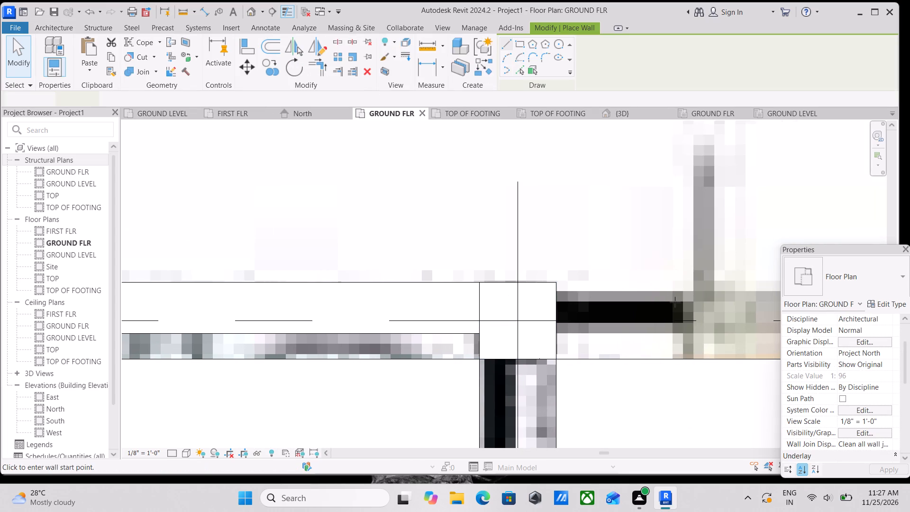
{"action": "middle_click_drag", "start_coordinate": [662, 301], "coordinate": [522, 326]}
{"action": "scroll", "coordinate": [723, 318], "scroll_direction": "down", "scroll_amount": 1}
{"action": "middle_click_drag", "start_coordinate": [706, 318], "coordinate": [501, 317]}
{"action": "scroll", "coordinate": [651, 316], "scroll_direction": "down", "scroll_amount": 2}
{"action": "middle_click_drag", "start_coordinate": [651, 316], "coordinate": [458, 316]}
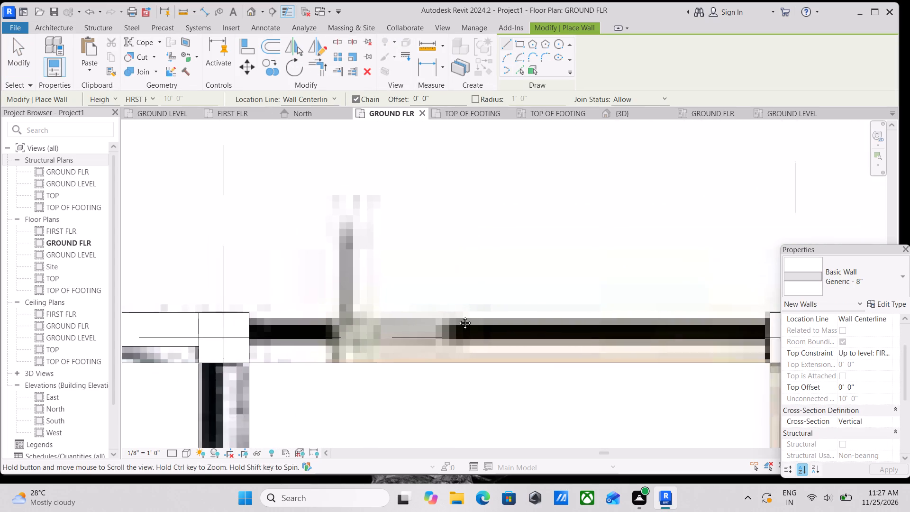
{"action": "middle_click_drag", "start_coordinate": [458, 316], "coordinate": [433, 313]}
{"action": "middle_click_drag", "start_coordinate": [530, 301], "coordinate": [455, 306]}
{"action": "middle_click_drag", "start_coordinate": [370, 318], "coordinate": [671, 301]}
{"action": "scroll", "coordinate": [337, 301], "scroll_direction": "up", "scroll_amount": 2}
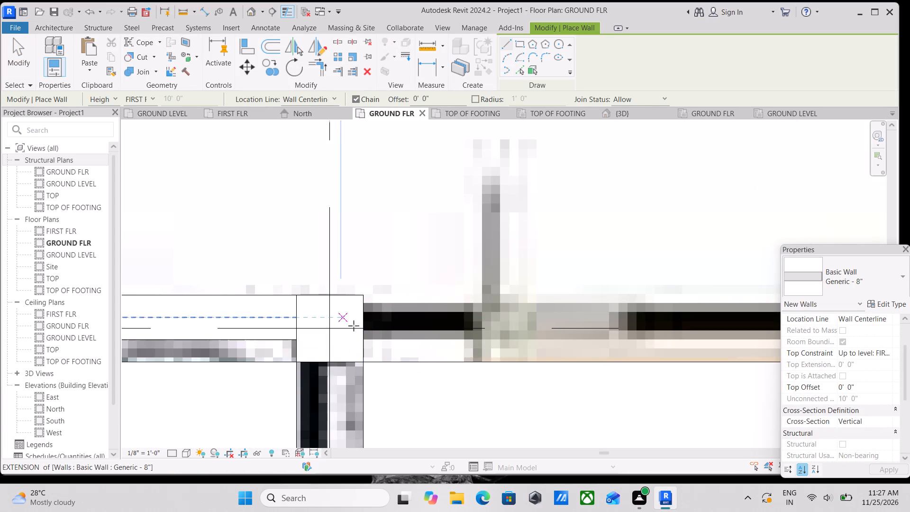
{"action": "left_click", "coordinate": [360, 328]}
{"action": "middle_click_drag", "start_coordinate": [502, 325], "coordinate": [295, 314]}
{"action": "middle_click_drag", "start_coordinate": [537, 309], "coordinate": [352, 308]}
{"action": "middle_click_drag", "start_coordinate": [558, 313], "coordinate": [463, 313]}
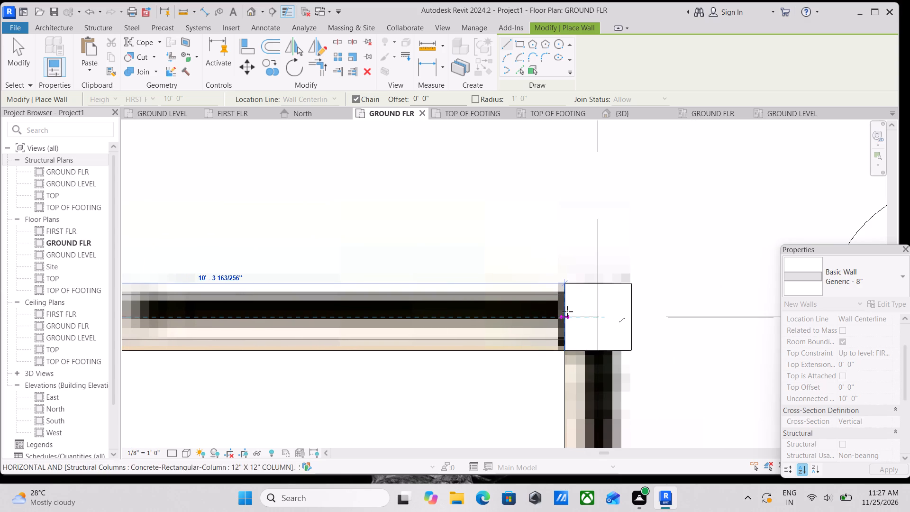
{"action": "left_click", "coordinate": [567, 314]}
{"action": "key", "text": "Escape"}
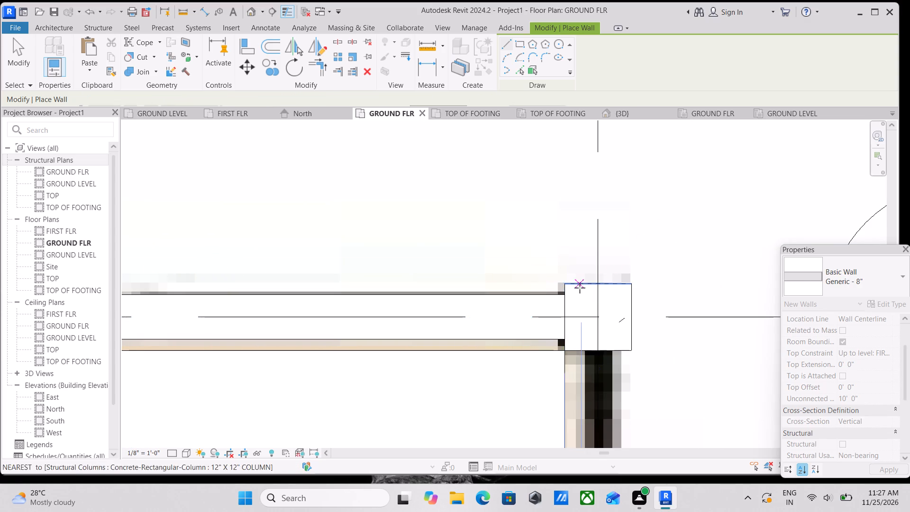
{"action": "key", "text": "Escape"}
{"action": "scroll", "coordinate": [580, 288], "scroll_direction": "up", "scroll_amount": 3}
{"action": "key", "text": "Escape"}
{"action": "key", "text": "Escape"}
{"action": "key", "text": "Escape"}
Move the rear wall between grids 3 and 4 outward until it is flush with the columns' outer faces.
{"action": "left_click", "coordinate": [543, 298]}
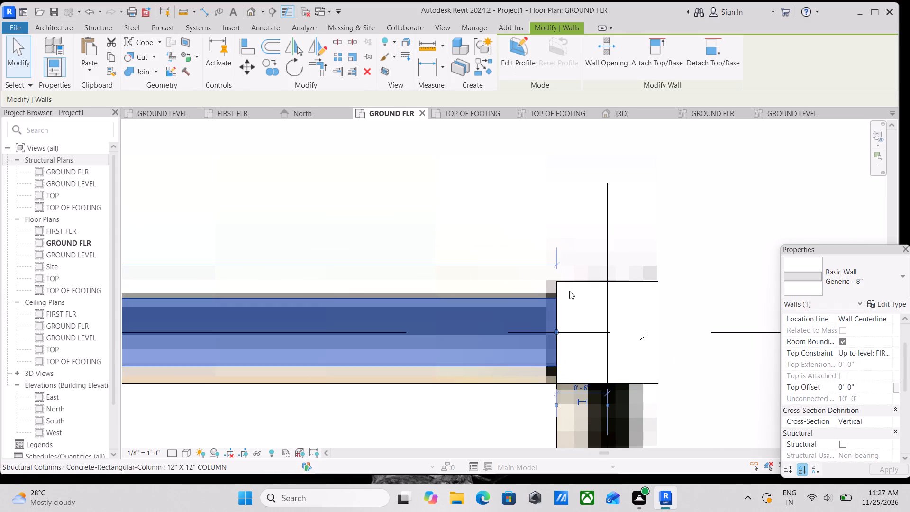
{"action": "scroll", "coordinate": [574, 291], "scroll_direction": "up", "scroll_amount": 3}
{"action": "key", "text": "m"}
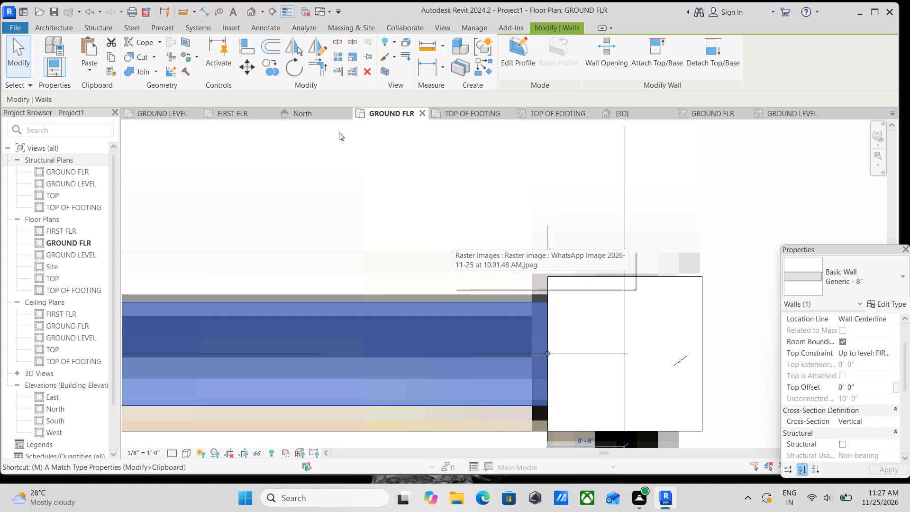
{"action": "left_click", "coordinate": [247, 64]}
{"action": "scroll", "coordinate": [521, 302], "scroll_direction": "up", "scroll_amount": 2}
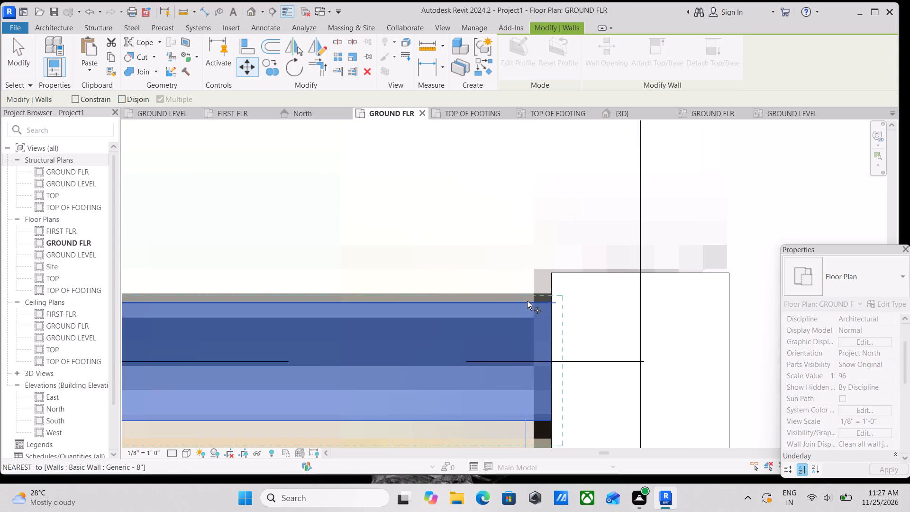
{"action": "left_click", "coordinate": [555, 302]}
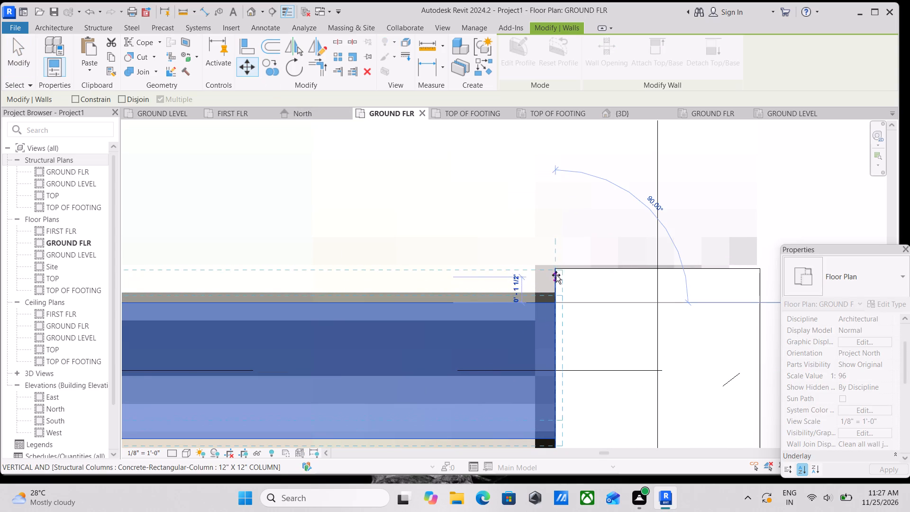
{"action": "left_click", "coordinate": [556, 272]}
{"action": "scroll", "coordinate": [556, 272], "scroll_direction": "down", "scroll_amount": 5}
{"action": "key", "text": "Escape"}
Draw a Generic - 8" wall, top constraint Up to level: FIRST FLR, along grid 4 between the columns at grids A and B.
{"action": "scroll", "coordinate": [556, 272], "scroll_direction": "down", "scroll_amount": 6}
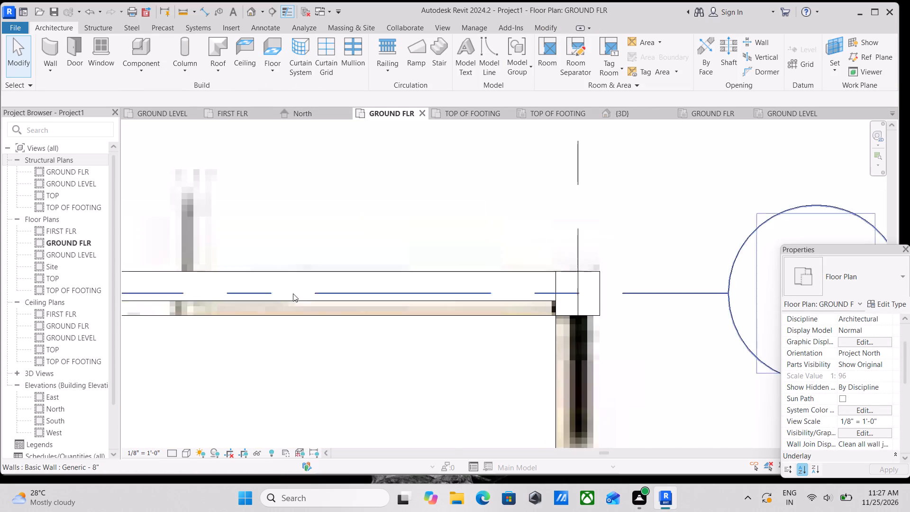
{"action": "scroll", "coordinate": [293, 293], "scroll_direction": "down", "scroll_amount": 2}
{"action": "middle_click_drag", "start_coordinate": [293, 293], "coordinate": [617, 269]}
{"action": "key", "text": "w"}
{"action": "key", "text": "a"}
{"action": "scroll", "coordinate": [563, 300], "scroll_direction": "down", "scroll_amount": 1}
{"action": "middle_click_drag", "start_coordinate": [561, 300], "coordinate": [412, 265]}
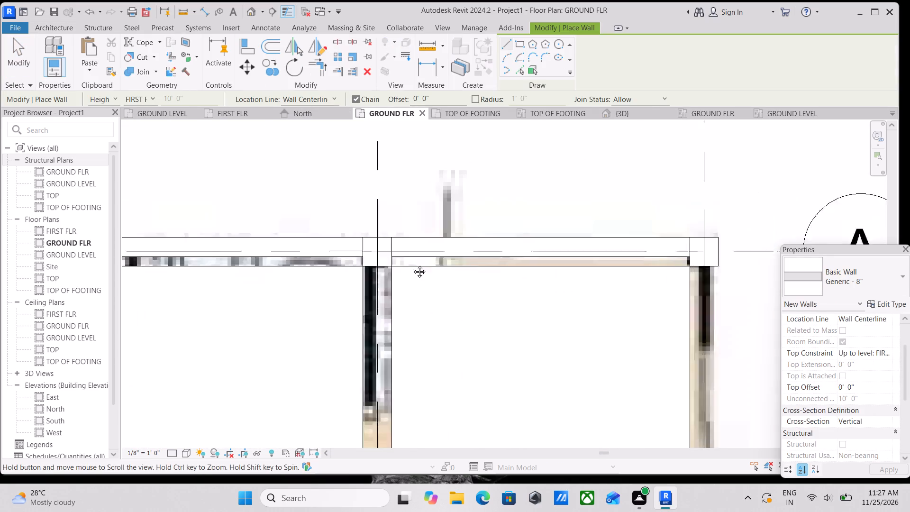
{"action": "middle_click_drag", "start_coordinate": [412, 265], "coordinate": [336, 246]}
{"action": "scroll", "coordinate": [515, 281], "scroll_direction": "down", "scroll_amount": 1}
{"action": "middle_click_drag", "start_coordinate": [514, 281], "coordinate": [453, 293]}
{"action": "scroll", "coordinate": [599, 246], "scroll_direction": "up", "scroll_amount": 3}
{"action": "scroll", "coordinate": [481, 253], "scroll_direction": "up", "scroll_amount": 1}
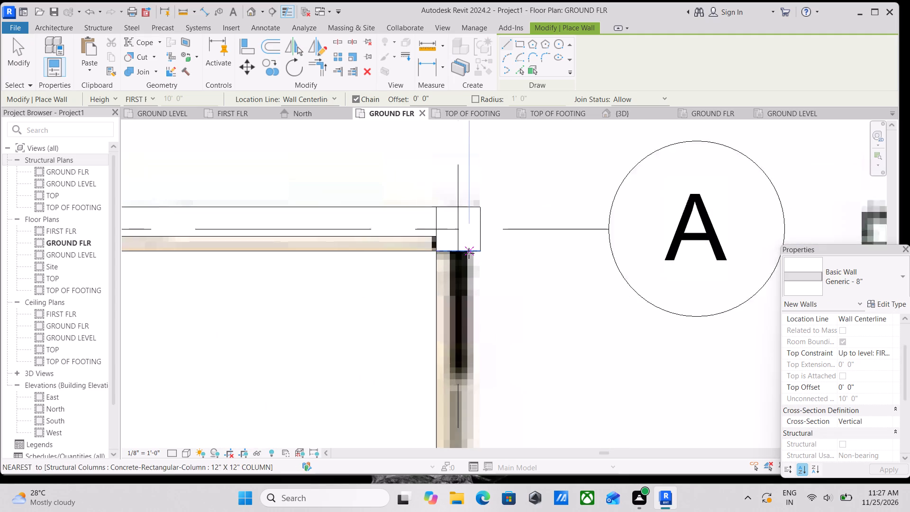
{"action": "scroll", "coordinate": [469, 253], "scroll_direction": "up", "scroll_amount": 1}
{"action": "left_click", "coordinate": [457, 251]}
{"action": "middle_click_drag", "start_coordinate": [450, 391], "coordinate": [451, 391]}
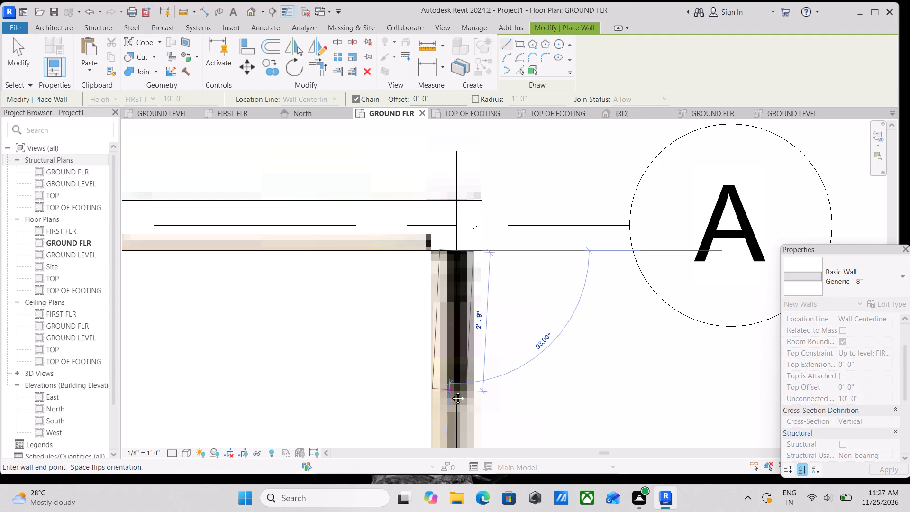
{"action": "middle_click_drag", "start_coordinate": [451, 391], "coordinate": [469, 256]}
{"action": "scroll", "coordinate": [471, 423], "scroll_direction": "down", "scroll_amount": 1}
{"action": "middle_click_drag", "start_coordinate": [471, 423], "coordinate": [481, 267]}
{"action": "scroll", "coordinate": [489, 379], "scroll_direction": "down", "scroll_amount": 2}
{"action": "middle_click_drag", "start_coordinate": [486, 374], "coordinate": [497, 264]}
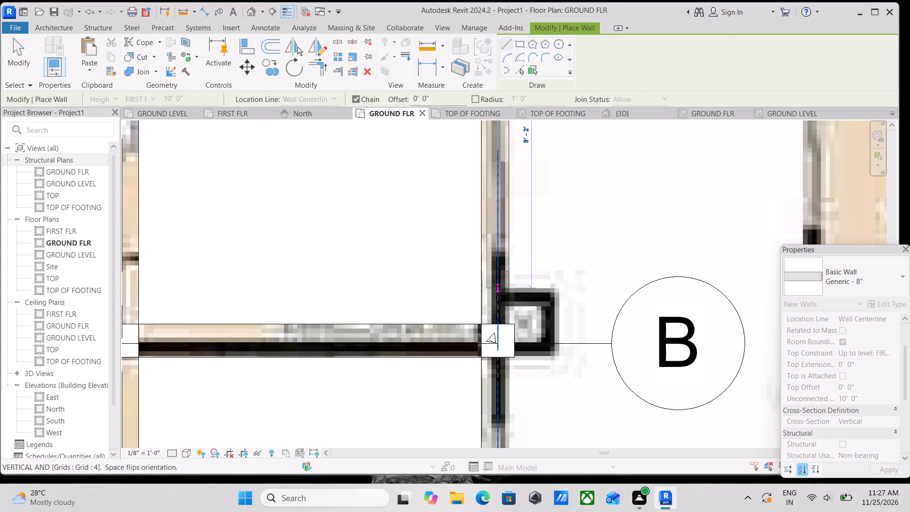
{"action": "left_click", "coordinate": [503, 326]}
{"action": "key", "text": "Escape"}
{"action": "middle_click_drag", "start_coordinate": [536, 236], "coordinate": [532, 430]}
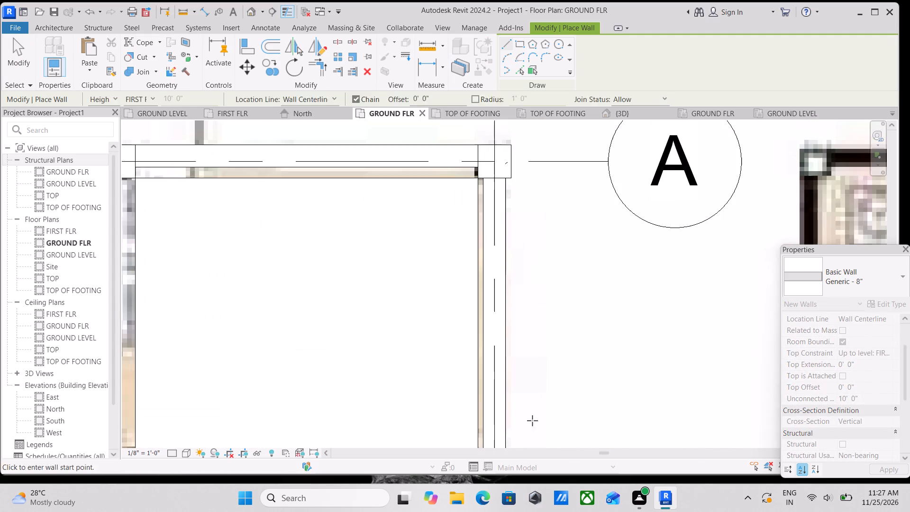
{"action": "key", "text": "Escape"}
{"action": "key", "text": "Escape"}
Move the grid 4 wall between grids A and B outward until it is flush with the columns' outer faces.
{"action": "scroll", "coordinate": [525, 211], "scroll_direction": "up", "scroll_amount": 1}
{"action": "middle_click_drag", "start_coordinate": [525, 211], "coordinate": [527, 320]}
{"action": "scroll", "coordinate": [513, 286], "scroll_direction": "up", "scroll_amount": 3}
{"action": "left_click", "coordinate": [502, 299]}
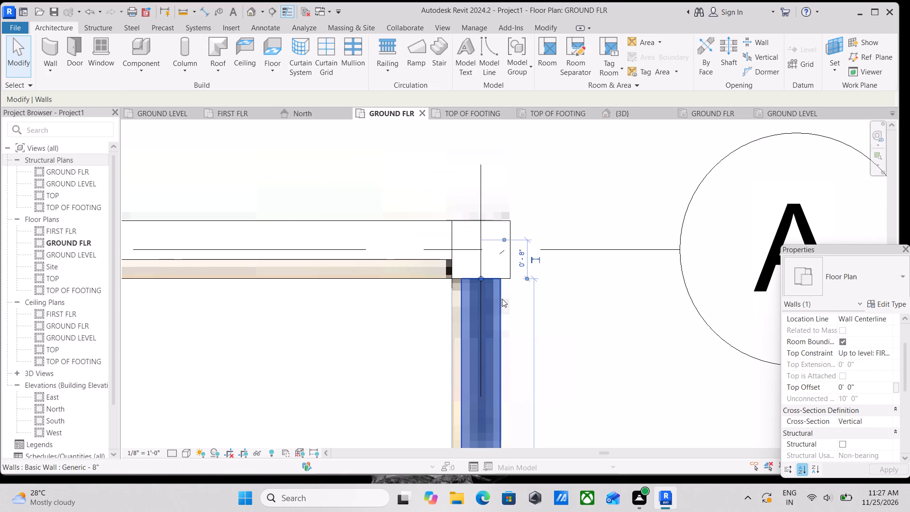
{"action": "scroll", "coordinate": [506, 291], "scroll_direction": "up", "scroll_amount": 2}
{"action": "key", "text": "m"}
{"action": "scroll", "coordinate": [497, 297], "scroll_direction": "up", "scroll_amount": 3}
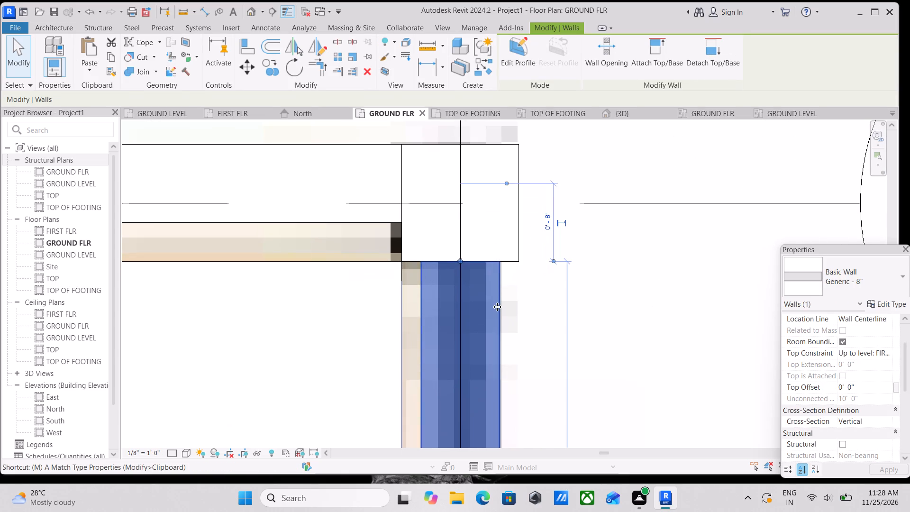
{"action": "key", "text": "Escape"}
{"action": "left_click", "coordinate": [502, 311]}
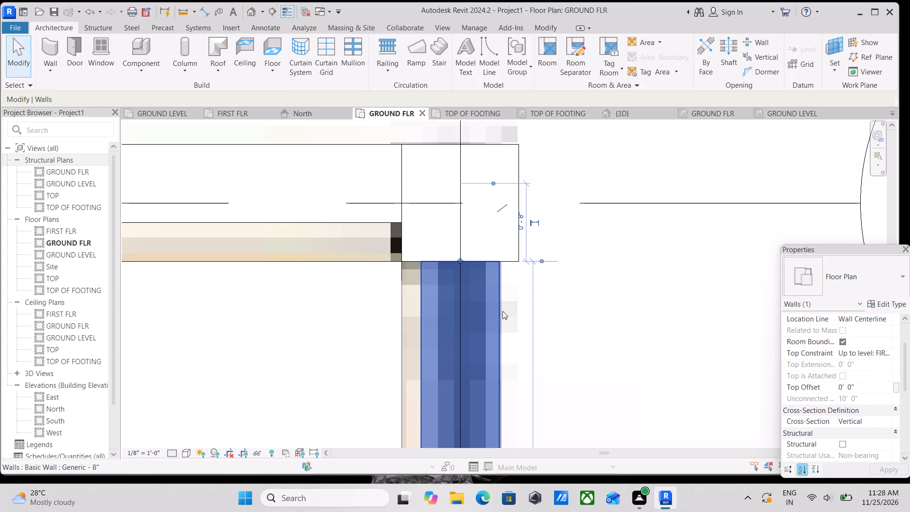
{"action": "key", "text": "m"}
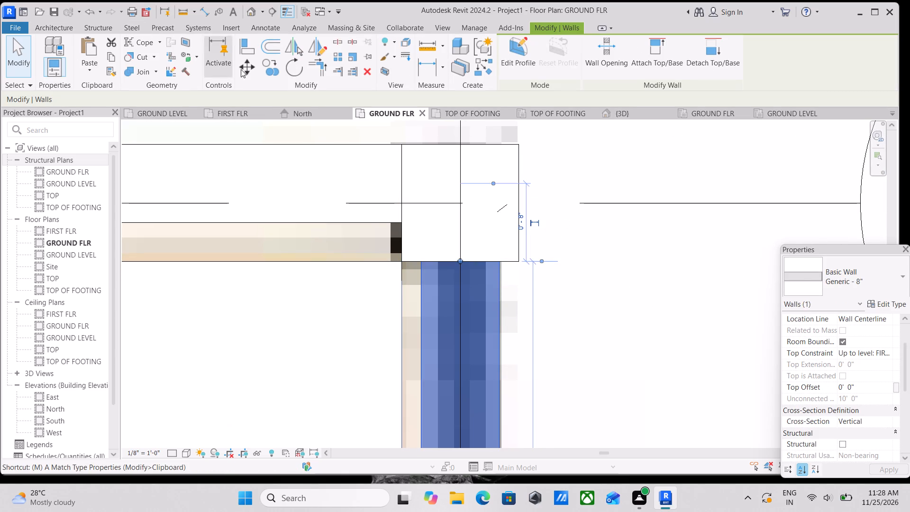
{"action": "left_click", "coordinate": [242, 67]}
{"action": "scroll", "coordinate": [488, 282], "scroll_direction": "up", "scroll_amount": 6}
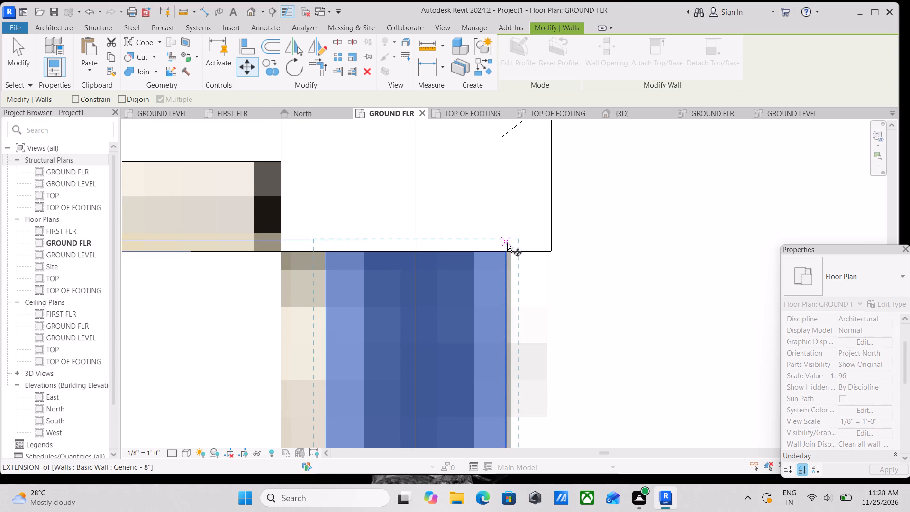
{"action": "left_click", "coordinate": [506, 250]}
{"action": "left_click", "coordinate": [548, 250]}
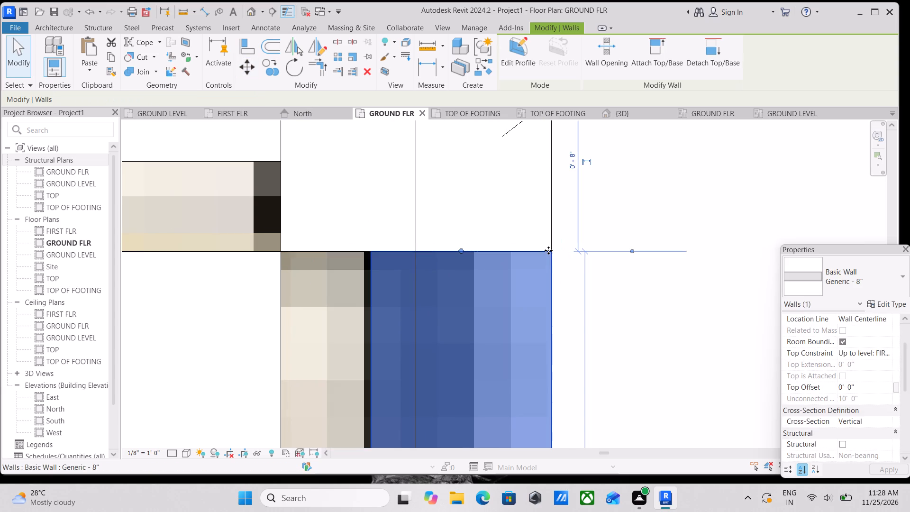
{"action": "scroll", "coordinate": [548, 250], "scroll_direction": "down", "scroll_amount": 9}
{"action": "key", "text": "Escape"}
Draw a Generic - 8" wall about 12' 1" long, aligned with the wall above it, between the grid 4 columns at grids B and D.
{"action": "scroll", "coordinate": [520, 313], "scroll_direction": "down", "scroll_amount": 4}
{"action": "middle_click_drag", "start_coordinate": [510, 323], "coordinate": [482, 197]}
{"action": "scroll", "coordinate": [473, 315], "scroll_direction": "down", "scroll_amount": 3}
{"action": "middle_click_drag", "start_coordinate": [470, 318], "coordinate": [474, 219]}
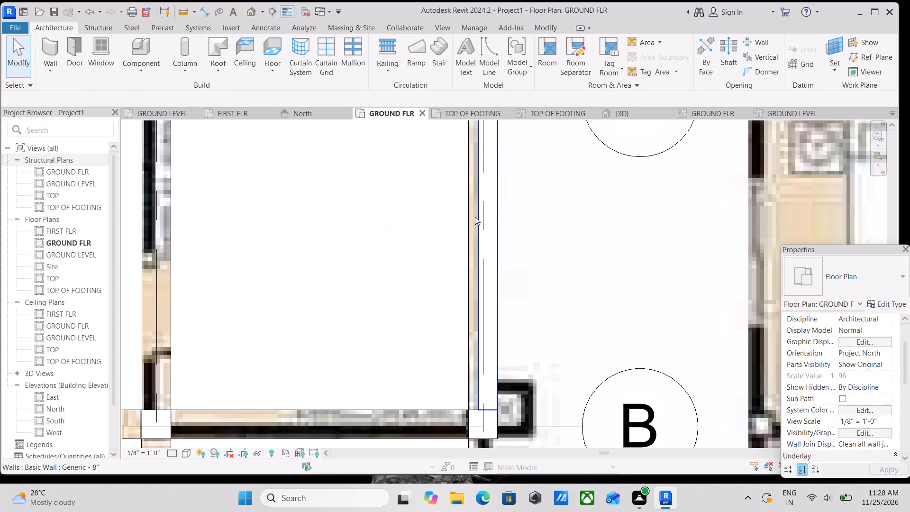
{"action": "scroll", "coordinate": [472, 349], "scroll_direction": "down", "scroll_amount": 2}
{"action": "middle_click_drag", "start_coordinate": [471, 350], "coordinate": [457, 253]}
{"action": "scroll", "coordinate": [454, 339], "scroll_direction": "up", "scroll_amount": 3}
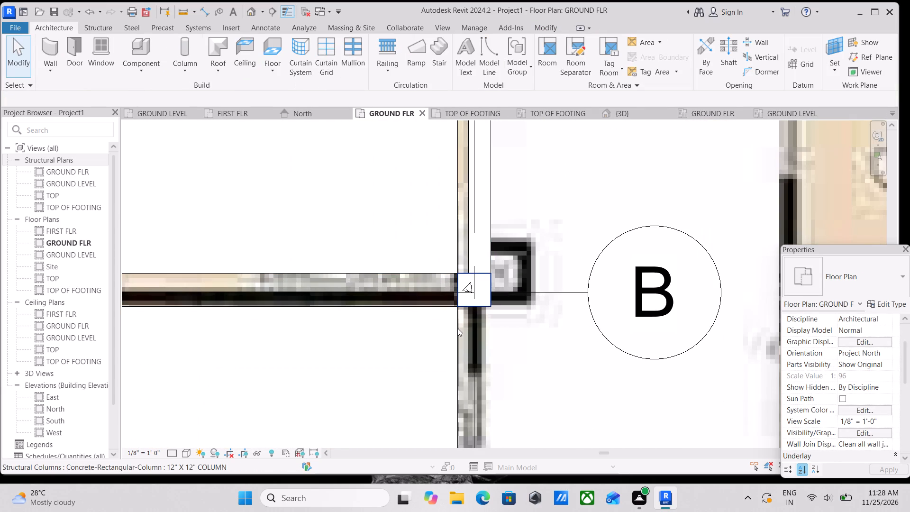
{"action": "type", "text": "wa"}
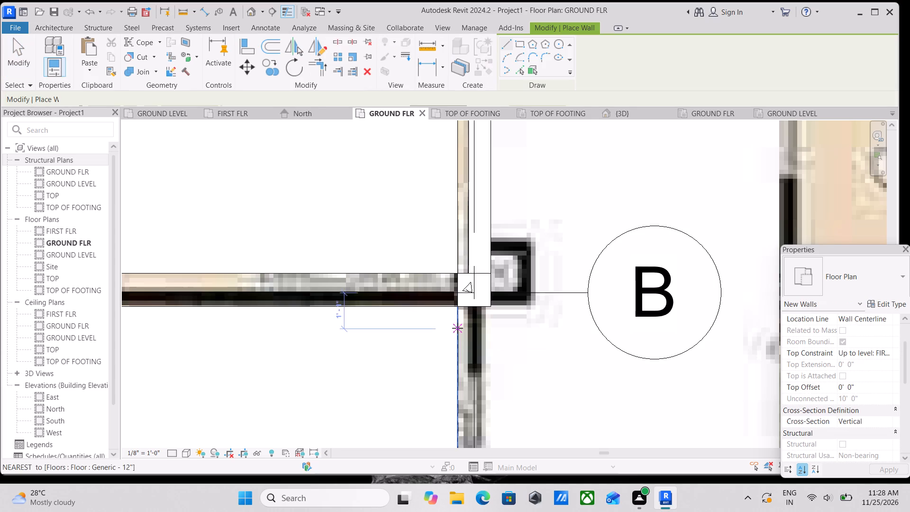
{"action": "scroll", "coordinate": [493, 310], "scroll_direction": "up", "scroll_amount": 6}
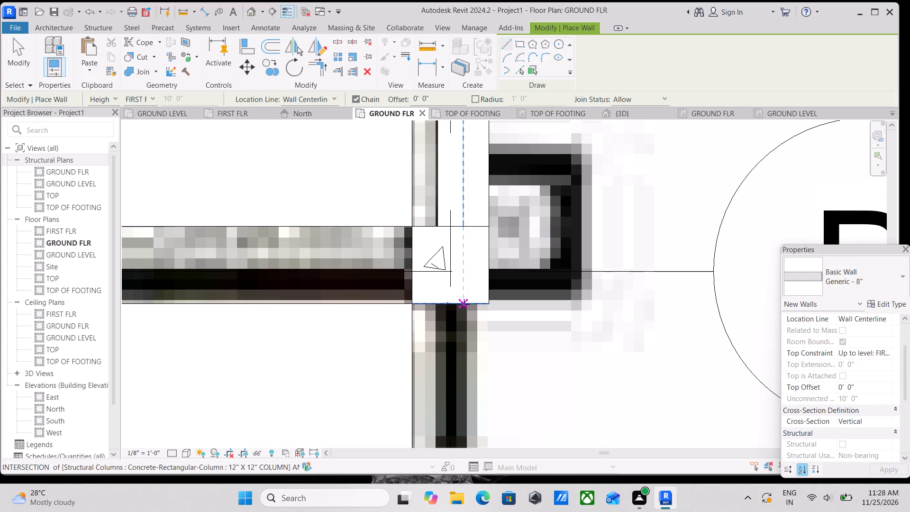
{"action": "left_click", "coordinate": [461, 304]}
{"action": "middle_click_drag", "start_coordinate": [465, 415], "coordinate": [462, 274]}
{"action": "scroll", "coordinate": [464, 428], "scroll_direction": "down", "scroll_amount": 4}
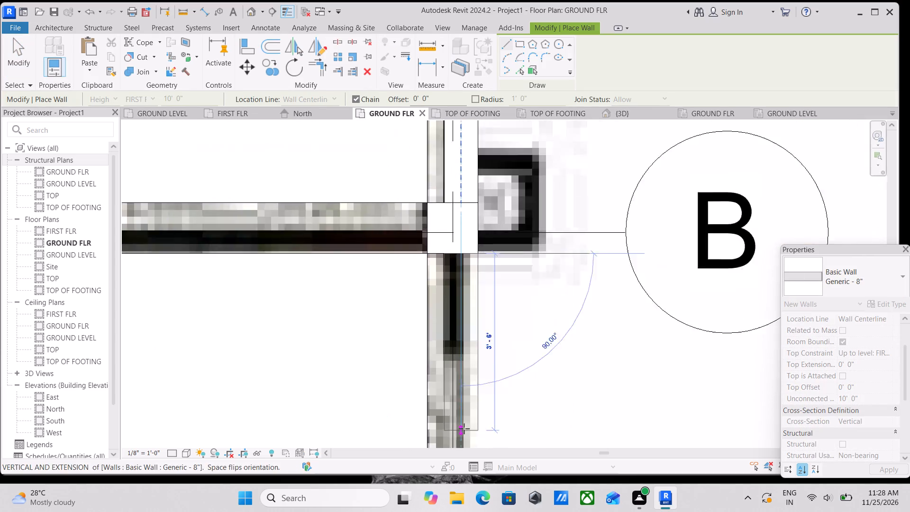
{"action": "middle_click_drag", "start_coordinate": [462, 423], "coordinate": [464, 260]}
{"action": "scroll", "coordinate": [463, 372], "scroll_direction": "down", "scroll_amount": 2}
{"action": "middle_click_drag", "start_coordinate": [463, 372], "coordinate": [472, 221]}
{"action": "middle_click_drag", "start_coordinate": [470, 363], "coordinate": [471, 305]}
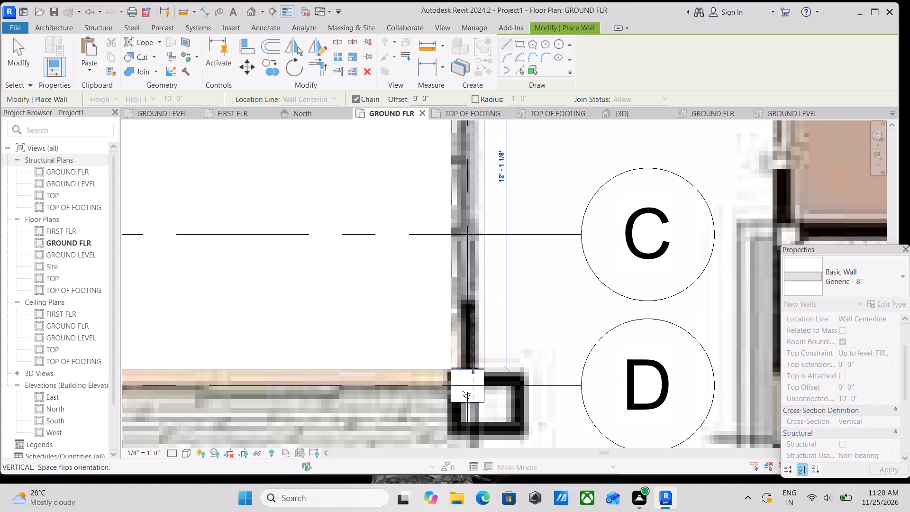
{"action": "left_click", "coordinate": [473, 368]}
{"action": "key", "text": "Escape"}
Examine how the new grid 4 wall meets the grid B column, and review the bays between grids B and D.
{"action": "middle_click_drag", "start_coordinate": [515, 293], "coordinate": [500, 458]}
{"action": "scroll", "coordinate": [502, 250], "scroll_direction": "up", "scroll_amount": 2}
{"action": "middle_click_drag", "start_coordinate": [502, 250], "coordinate": [491, 418]}
{"action": "scroll", "coordinate": [427, 229], "scroll_direction": "up", "scroll_amount": 4}
{"action": "scroll", "coordinate": [478, 313], "scroll_direction": "up", "scroll_amount": 3}
{"action": "key", "text": "Escape"}
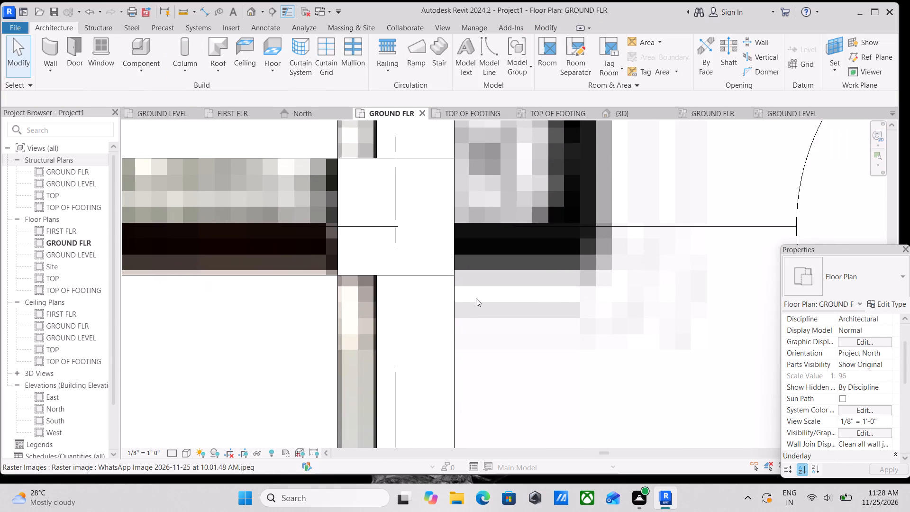
{"action": "scroll", "coordinate": [476, 298], "scroll_direction": "down", "scroll_amount": 4}
{"action": "key", "text": "Escape"}
{"action": "scroll", "coordinate": [396, 344], "scroll_direction": "down", "scroll_amount": 4}
{"action": "middle_click_drag", "start_coordinate": [396, 344], "coordinate": [490, 238]}
{"action": "scroll", "coordinate": [464, 291], "scroll_direction": "down", "scroll_amount": 5}
{"action": "middle_click_drag", "start_coordinate": [397, 357], "coordinate": [446, 250]}
{"action": "scroll", "coordinate": [410, 352], "scroll_direction": "down", "scroll_amount": 1}
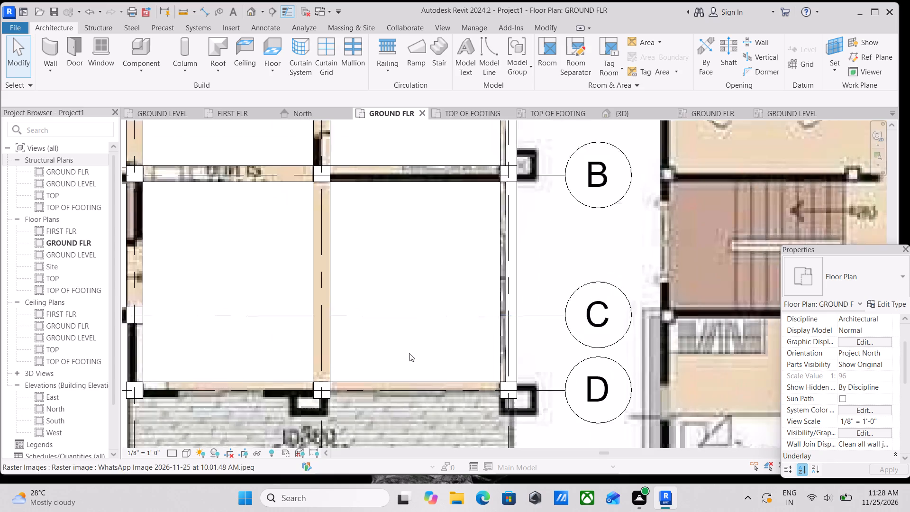
Draw a Generic - 8" wall about 10' 4" long, up to FIRST FLR, along grid D between the columns at grids 4 and 3.
{"action": "scroll", "coordinate": [409, 353], "scroll_direction": "down", "scroll_amount": 1}
{"action": "middle_click_drag", "start_coordinate": [409, 353], "coordinate": [438, 274]}
{"action": "type", "text": "wa"}
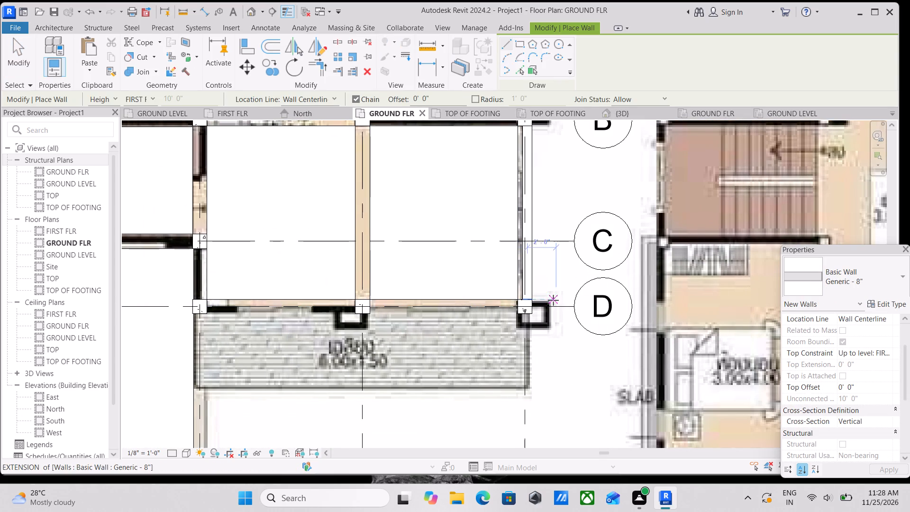
{"action": "scroll", "coordinate": [553, 298], "scroll_direction": "up", "scroll_amount": 7}
{"action": "middle_click_drag", "start_coordinate": [255, 310], "coordinate": [580, 311]}
{"action": "scroll", "coordinate": [411, 323], "scroll_direction": "down", "scroll_amount": 3}
{"action": "middle_click_drag", "start_coordinate": [527, 324], "coordinate": [344, 323]}
{"action": "scroll", "coordinate": [555, 320], "scroll_direction": "up", "scroll_amount": 5}
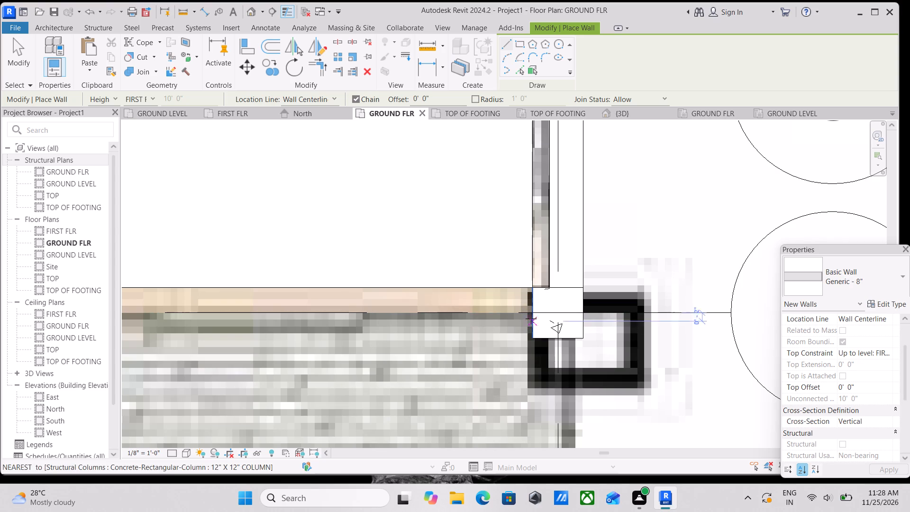
{"action": "left_click", "coordinate": [531, 315]}
{"action": "middle_click_drag", "start_coordinate": [363, 311], "coordinate": [618, 307]}
{"action": "middle_click_drag", "start_coordinate": [330, 293], "coordinate": [507, 313]}
{"action": "left_click", "coordinate": [444, 328]}
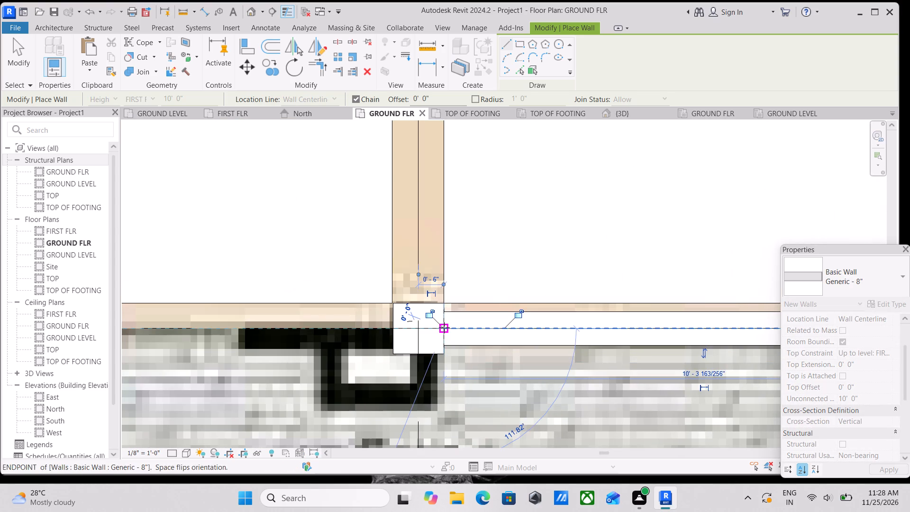
{"action": "key", "text": "Escape"}
{"action": "scroll", "coordinate": [561, 323], "scroll_direction": "down", "scroll_amount": 1}
{"action": "key", "text": "Escape"}
{"action": "middle_click_drag", "start_coordinate": [561, 323], "coordinate": [389, 316]}
{"action": "key", "text": "Escape"}
{"action": "scroll", "coordinate": [515, 311], "scroll_direction": "down", "scroll_amount": 1}
{"action": "middle_click_drag", "start_coordinate": [514, 311], "coordinate": [295, 309]}
{"action": "key", "text": "Escape"}
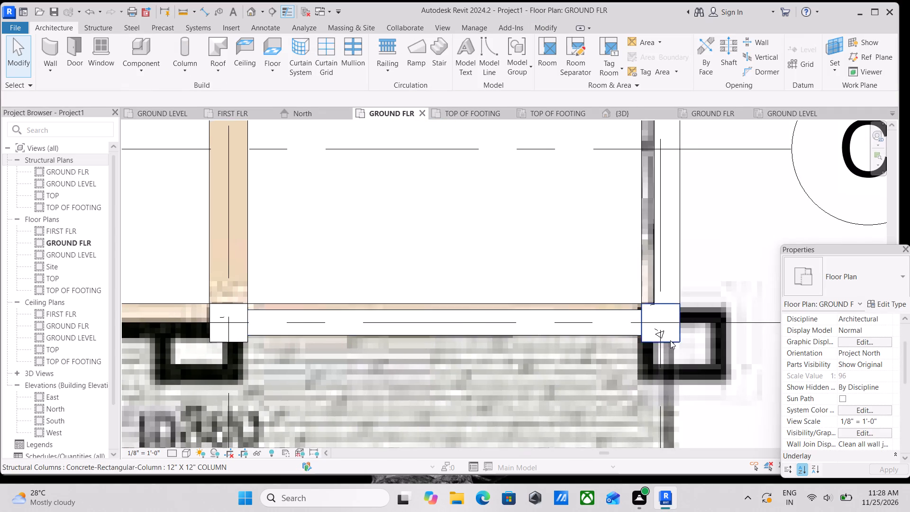
Move the grid D wall between grids 3 and 4 outward until it is flush with the columns' outer faces.
{"action": "scroll", "coordinate": [671, 340], "scroll_direction": "up", "scroll_amount": 14}
{"action": "key", "text": "Escape"}
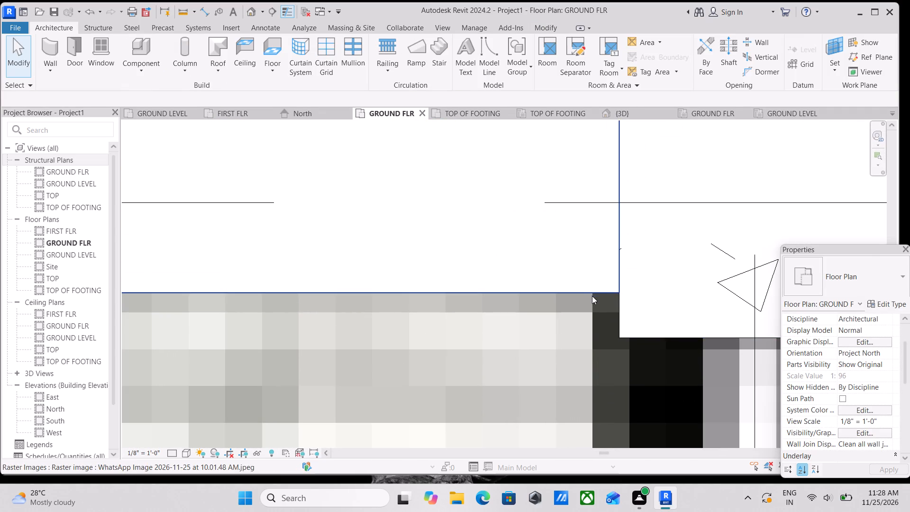
{"action": "left_click", "coordinate": [594, 295]}
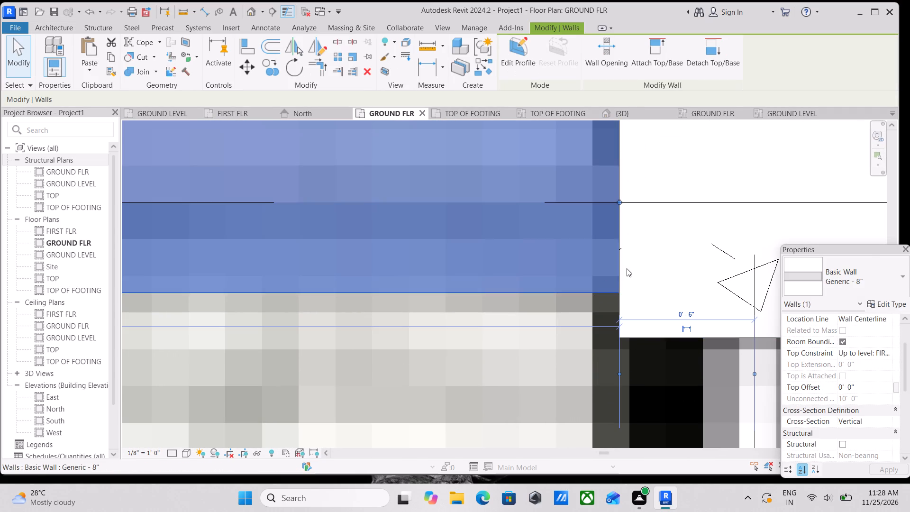
{"action": "left_click", "coordinate": [249, 72]}
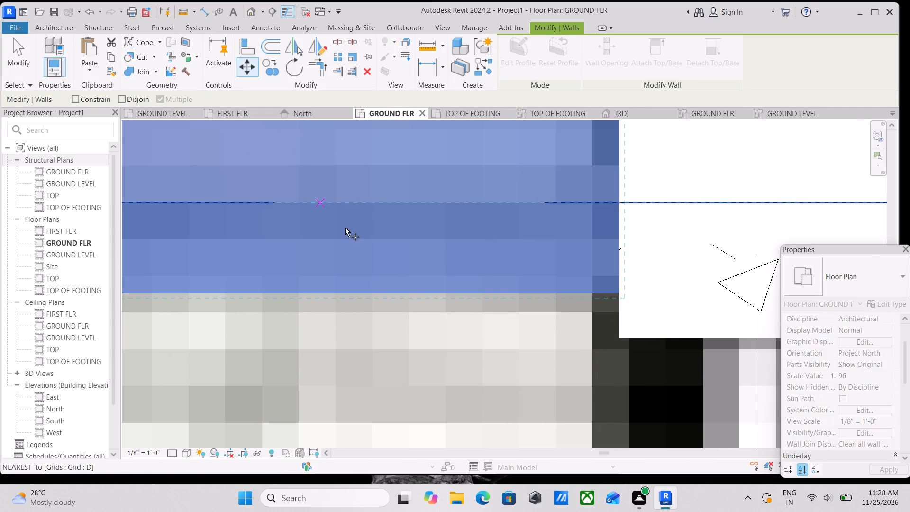
{"action": "left_click", "coordinate": [618, 294]}
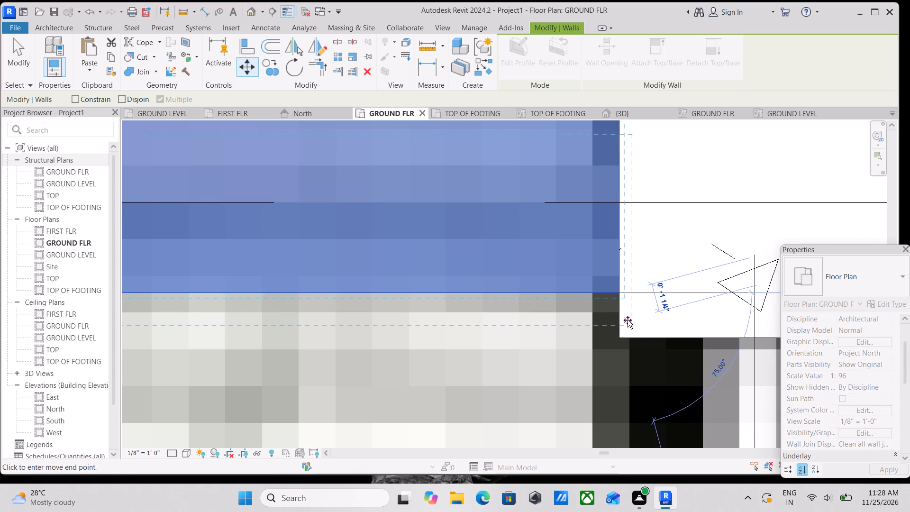
{"action": "left_click", "coordinate": [619, 338]}
{"action": "scroll", "coordinate": [619, 338], "scroll_direction": "down", "scroll_amount": 4}
{"action": "key", "text": "Escape"}
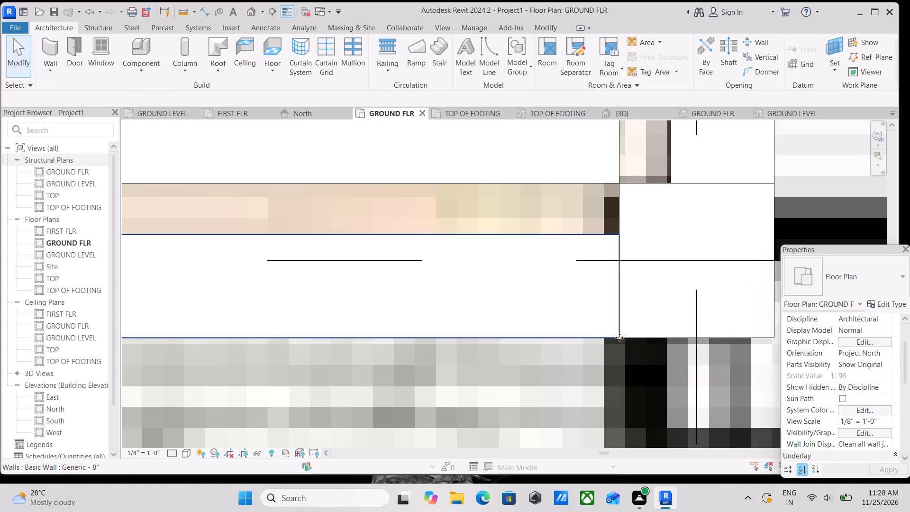
Draw a Generic - 8" wall about 10' 4" long, up to FIRST FLR, along grid D between the columns at grids 3 and 2.
{"action": "scroll", "coordinate": [619, 338], "scroll_direction": "down", "scroll_amount": 5}
{"action": "middle_click_drag", "start_coordinate": [391, 307], "coordinate": [766, 262]}
{"action": "middle_click_drag", "start_coordinate": [313, 288], "coordinate": [645, 276]}
{"action": "middle_click_drag", "start_coordinate": [177, 279], "coordinate": [282, 320]}
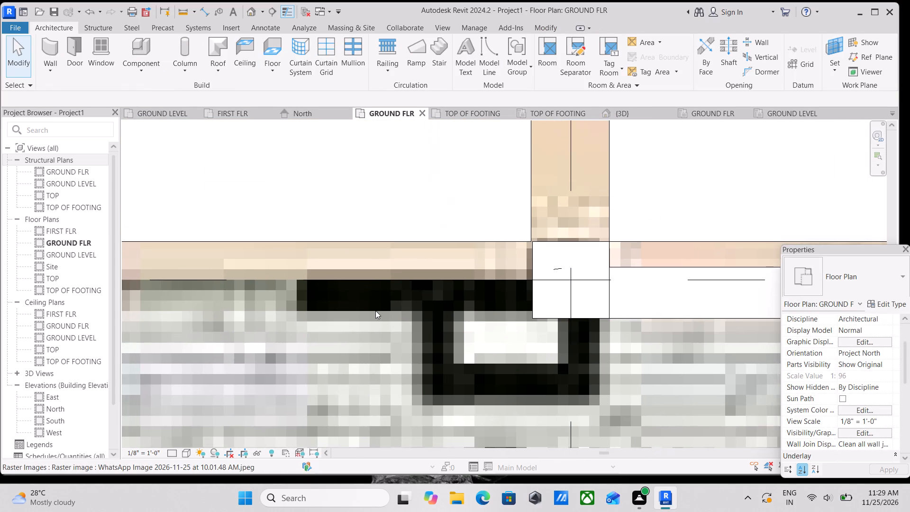
{"action": "scroll", "coordinate": [375, 310], "scroll_direction": "down", "scroll_amount": 2}
{"action": "middle_click_drag", "start_coordinate": [375, 310], "coordinate": [387, 316]}
{"action": "type", "text": "wa"}
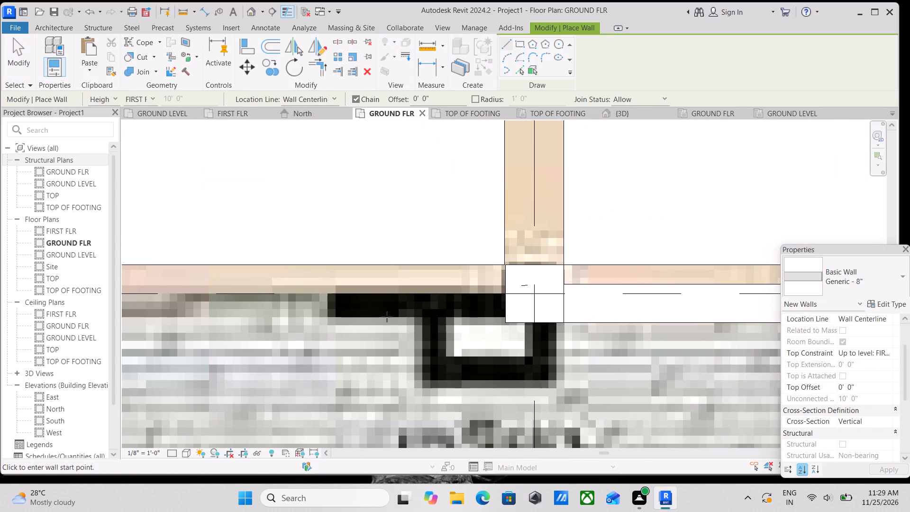
{"action": "scroll", "coordinate": [503, 319], "scroll_direction": "up", "scroll_amount": 3}
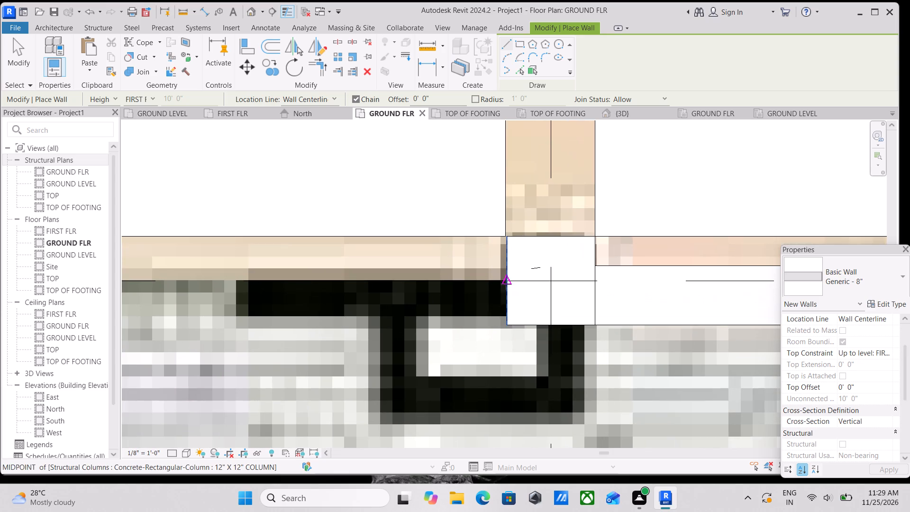
{"action": "left_click", "coordinate": [506, 284]}
{"action": "middle_click_drag", "start_coordinate": [359, 282], "coordinate": [570, 271]}
{"action": "middle_click_drag", "start_coordinate": [131, 263], "coordinate": [474, 274]}
{"action": "middle_click_drag", "start_coordinate": [273, 295], "coordinate": [416, 294]}
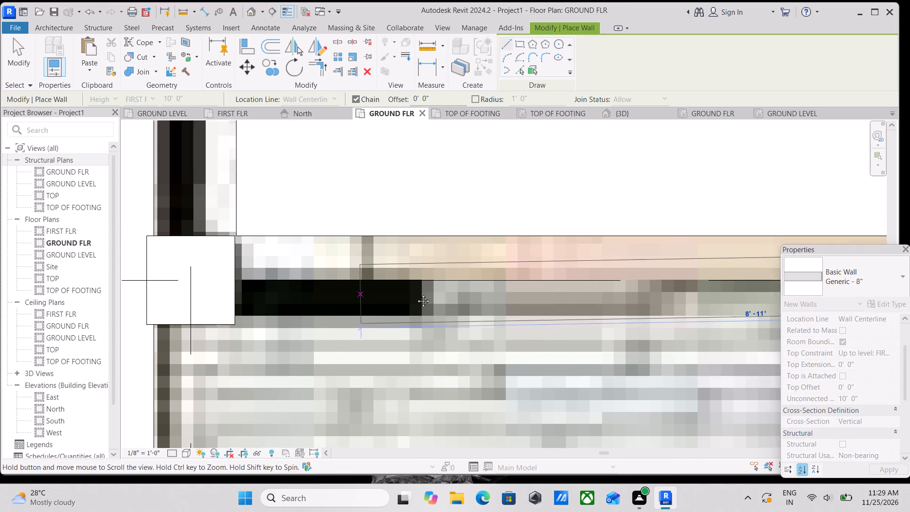
{"action": "middle_click_drag", "start_coordinate": [416, 294], "coordinate": [453, 294]}
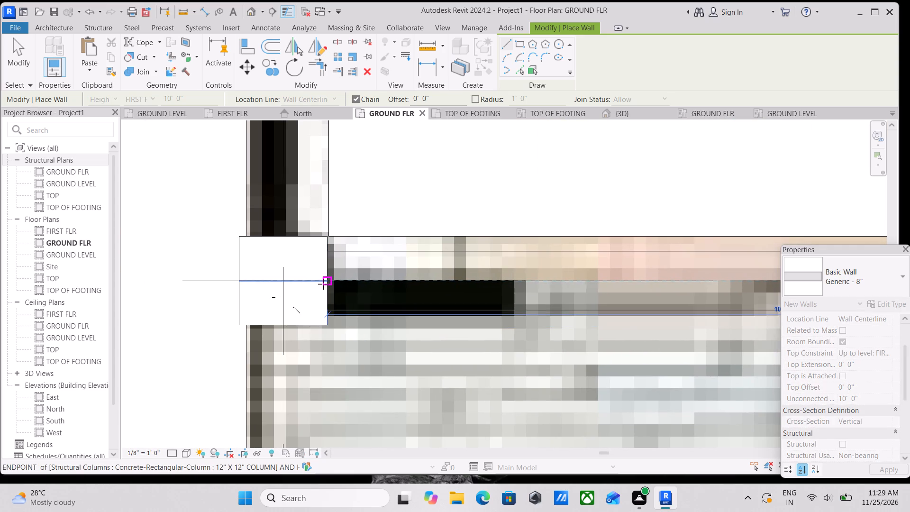
{"action": "left_click", "coordinate": [328, 282]}
{"action": "key", "text": "Escape"}
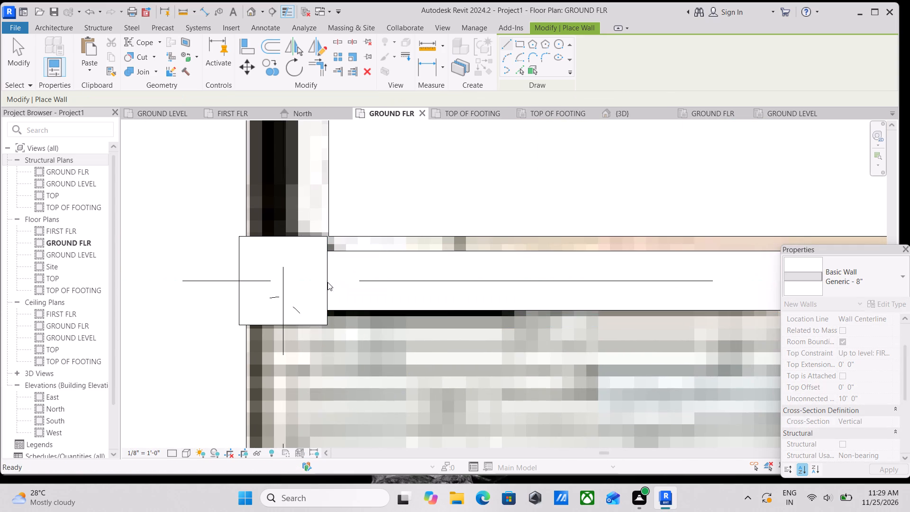
{"action": "key", "text": "Escape"}
{"action": "key", "text": "Escape"}
{"action": "key", "text": "Escape"}
Move the grid D wall between grids 2 and 3 outward until it is flush with the columns' outer faces.
{"action": "scroll", "coordinate": [428, 288], "scroll_direction": "down", "scroll_amount": 2}
{"action": "middle_click_drag", "start_coordinate": [429, 288], "coordinate": [267, 290]}
{"action": "middle_click_drag", "start_coordinate": [635, 296], "coordinate": [451, 296]}
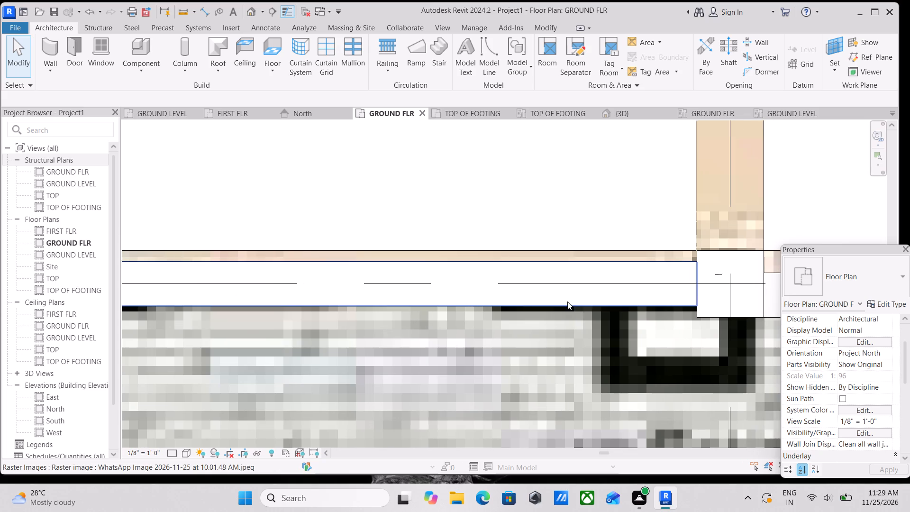
{"action": "left_click", "coordinate": [571, 305]}
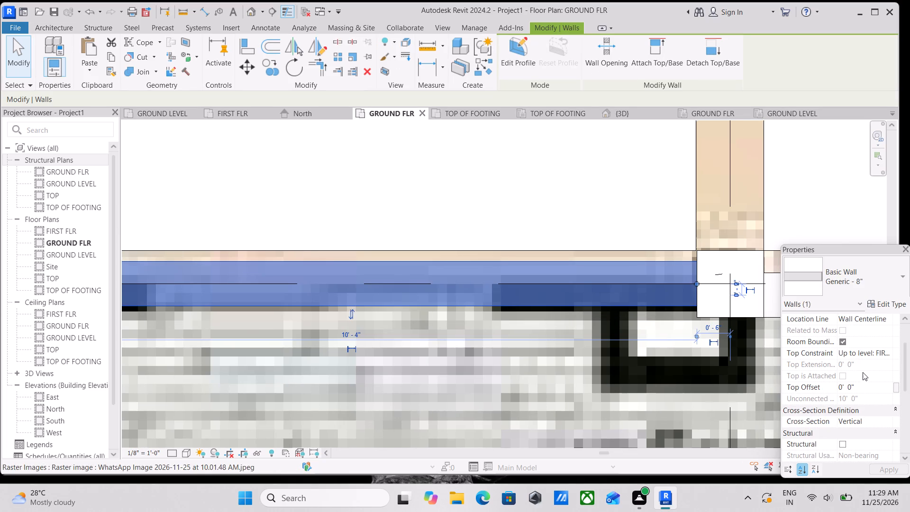
{"action": "scroll", "coordinate": [708, 293], "scroll_direction": "up", "scroll_amount": 3}
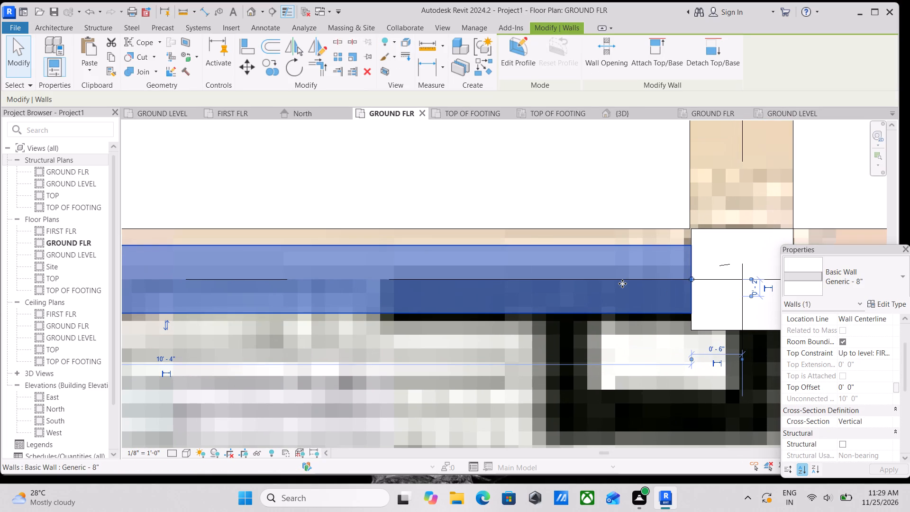
{"action": "key", "text": "m"}
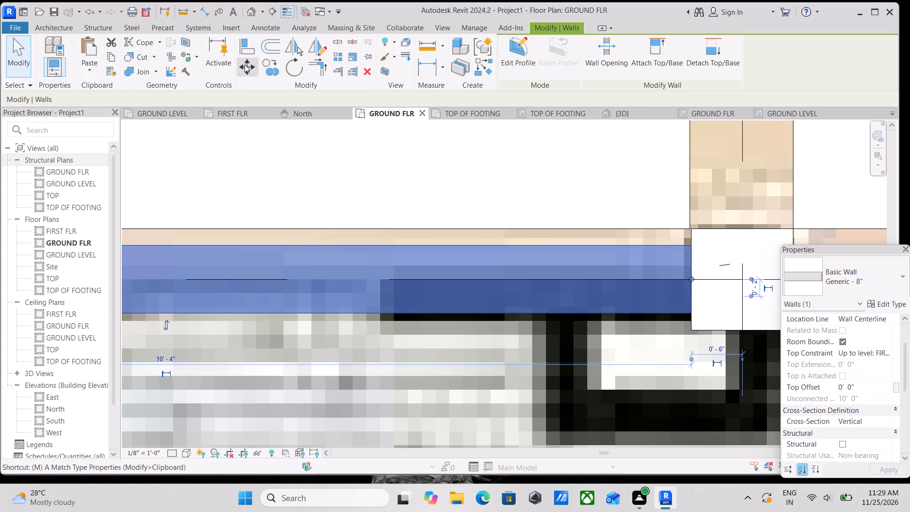
{"action": "left_click", "coordinate": [245, 64]}
{"action": "scroll", "coordinate": [709, 325], "scroll_direction": "up", "scroll_amount": 3}
{"action": "scroll", "coordinate": [670, 330], "scroll_direction": "up", "scroll_amount": 3}
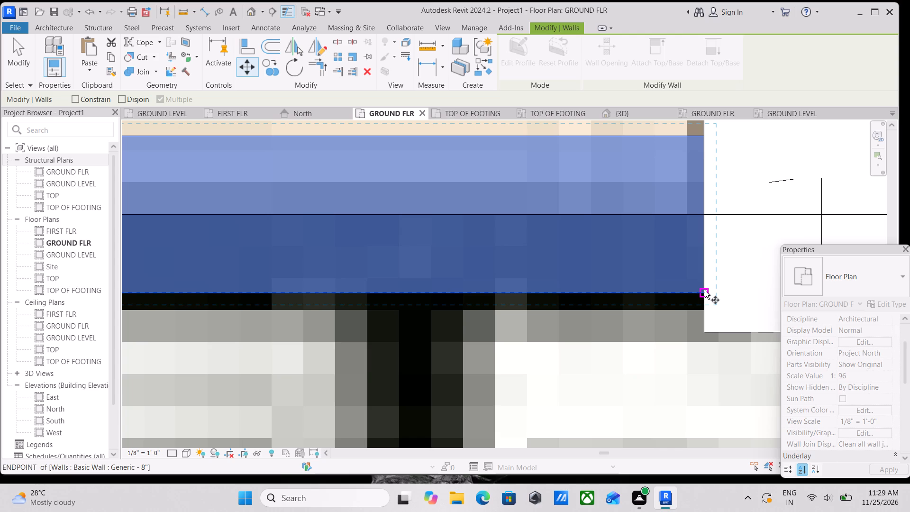
{"action": "left_click", "coordinate": [704, 290]}
{"action": "left_click", "coordinate": [707, 329]}
{"action": "scroll", "coordinate": [707, 329], "scroll_direction": "down", "scroll_amount": 5}
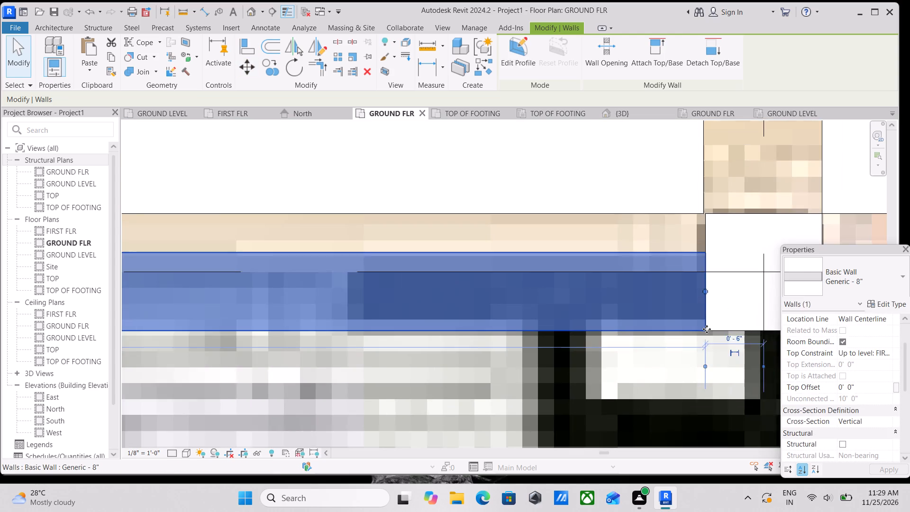
{"action": "key", "text": "Escape"}
Draw a Generic - 8" wall about 7' 5" long, up to FIRST FLR, along grid 1 between the columns at grids B and C.
{"action": "scroll", "coordinate": [707, 329], "scroll_direction": "down", "scroll_amount": 10}
{"action": "middle_click_drag", "start_coordinate": [305, 264], "coordinate": [507, 256]}
{"action": "scroll", "coordinate": [384, 249], "scroll_direction": "down", "scroll_amount": 7}
{"action": "middle_click_drag", "start_coordinate": [388, 250], "coordinate": [408, 303]}
{"action": "scroll", "coordinate": [418, 277], "scroll_direction": "down", "scroll_amount": 3}
{"action": "middle_click_drag", "start_coordinate": [418, 277], "coordinate": [448, 357]}
{"action": "scroll", "coordinate": [328, 332], "scroll_direction": "up", "scroll_amount": 3}
{"action": "scroll", "coordinate": [378, 314], "scroll_direction": "up", "scroll_amount": 3}
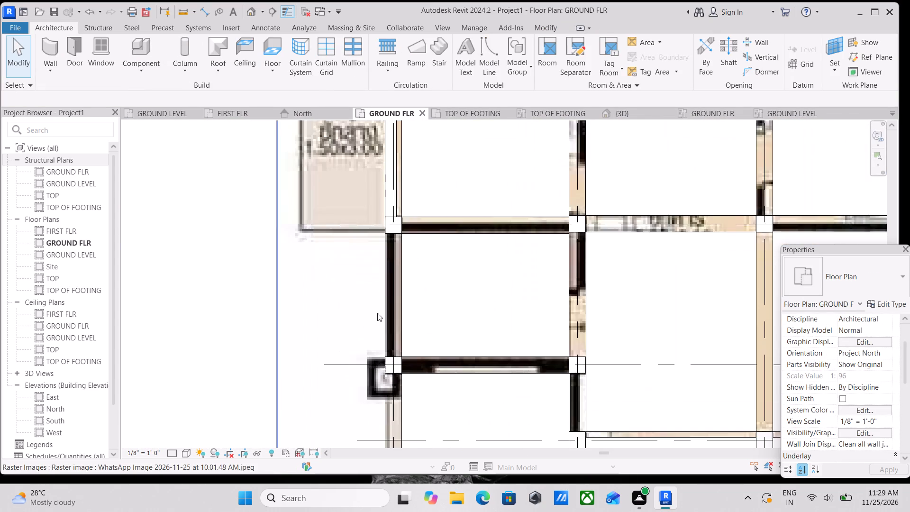
{"action": "middle_click_drag", "start_coordinate": [391, 254], "coordinate": [400, 334]}
{"action": "scroll", "coordinate": [400, 334], "scroll_direction": "up", "scroll_amount": 1}
{"action": "type", "text": "wa"}
{"action": "scroll", "coordinate": [398, 325], "scroll_direction": "up", "scroll_amount": 3}
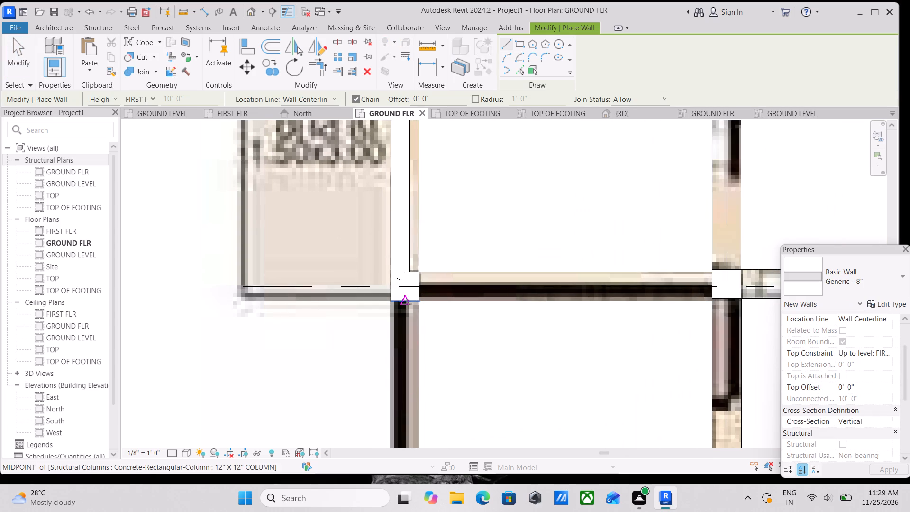
{"action": "left_click", "coordinate": [403, 302]}
{"action": "middle_click_drag", "start_coordinate": [404, 367], "coordinate": [401, 174]}
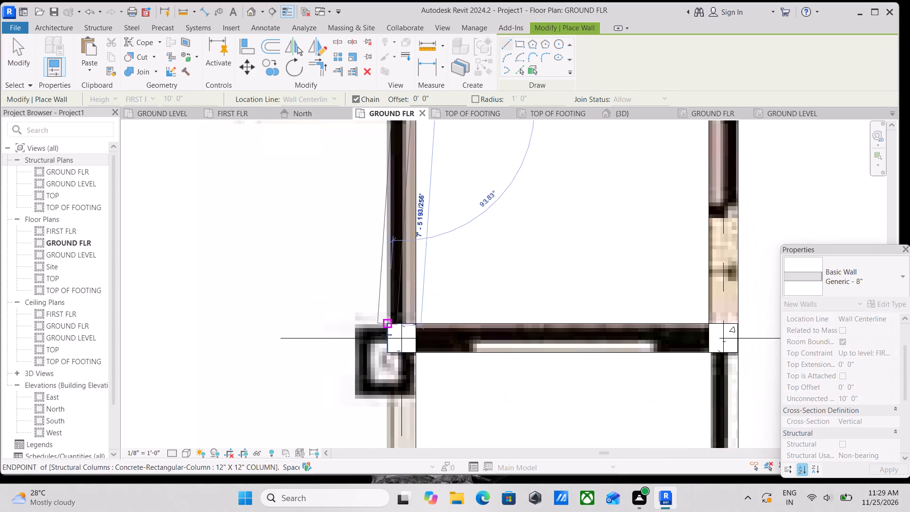
{"action": "left_click", "coordinate": [400, 322]}
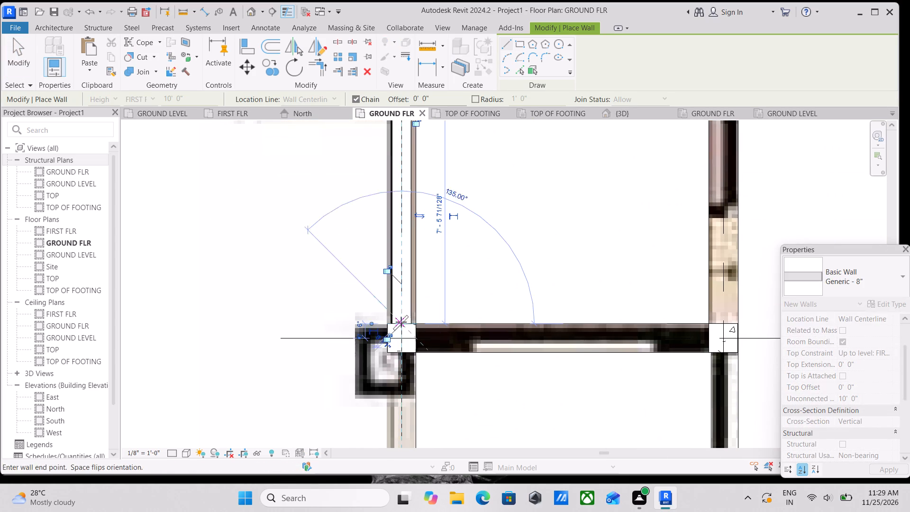
{"action": "middle_click_drag", "start_coordinate": [416, 250], "coordinate": [427, 373]}
{"action": "key", "text": "Escape"}
{"action": "key", "text": "Escape"}
{"action": "scroll", "coordinate": [415, 211], "scroll_direction": "up", "scroll_amount": 4}
{"action": "key", "text": "Escape"}
{"action": "key", "text": "Escape"}
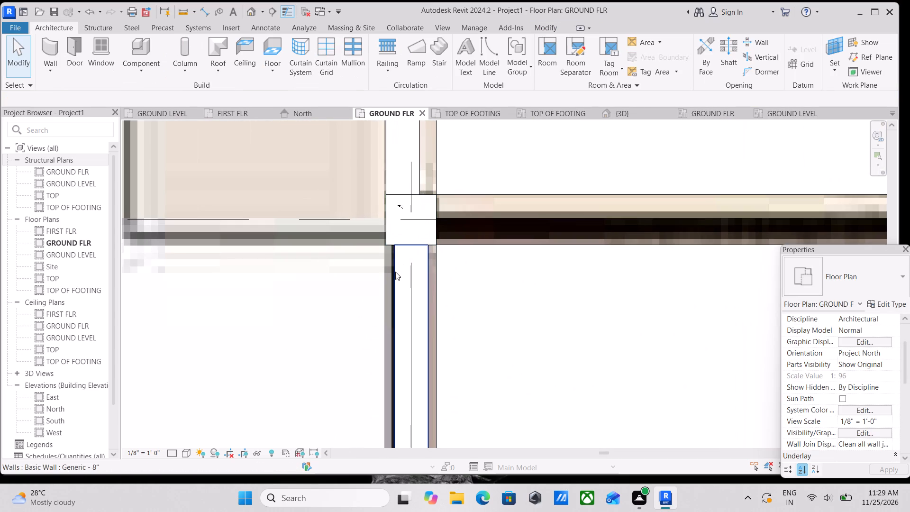
Move the grid 1 wall between grids B and C outward until it is flush with the columns' outer faces.
{"action": "left_click", "coordinate": [395, 272]}
{"action": "scroll", "coordinate": [391, 253], "scroll_direction": "up", "scroll_amount": 5}
{"action": "key", "text": "m"}
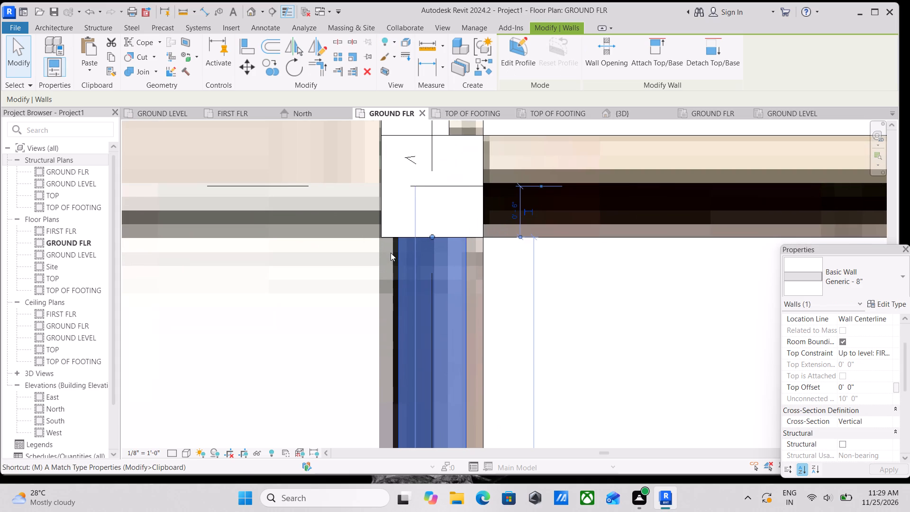
{"action": "scroll", "coordinate": [392, 230], "scroll_direction": "up", "scroll_amount": 2}
{"action": "left_click", "coordinate": [238, 67]}
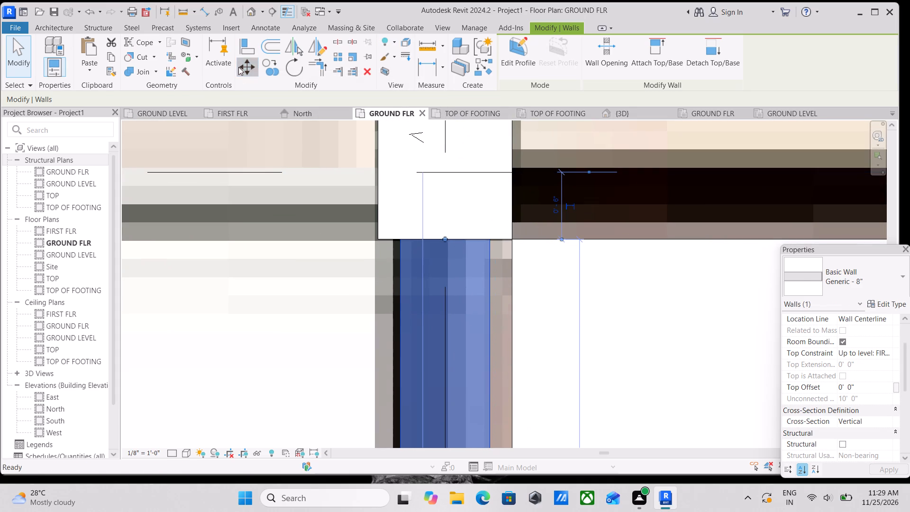
{"action": "scroll", "coordinate": [367, 232], "scroll_direction": "up", "scroll_amount": 3}
{"action": "left_click", "coordinate": [412, 241]}
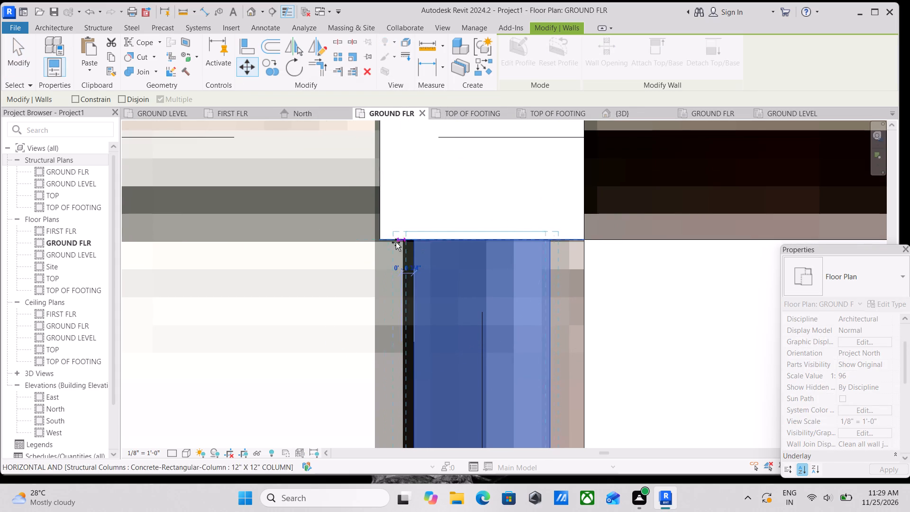
{"action": "left_click", "coordinate": [383, 238]}
{"action": "scroll", "coordinate": [383, 238], "scroll_direction": "down", "scroll_amount": 5}
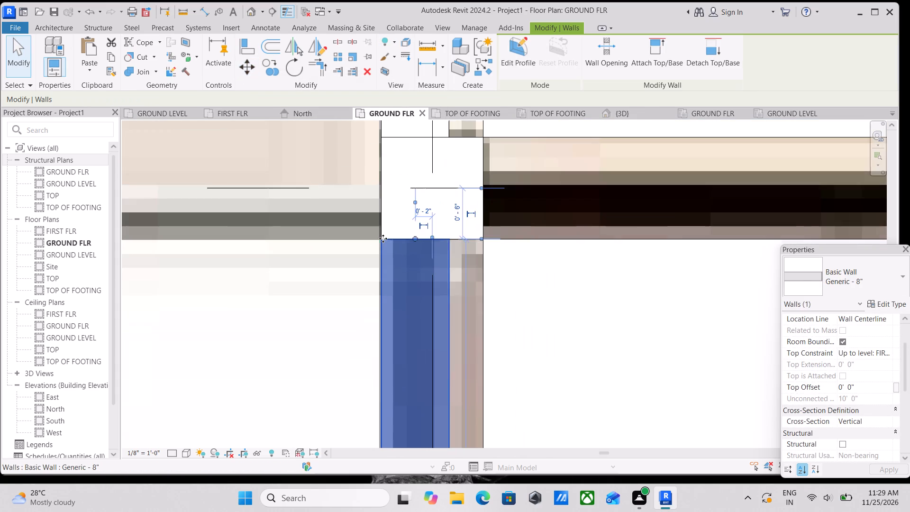
{"action": "scroll", "coordinate": [386, 241], "scroll_direction": "down", "scroll_amount": 5}
{"action": "key", "text": "Escape"}
Draw a Generic - 8" wall, up to FIRST FLR, along grid C between the columns at grids 1 and 2.
{"action": "middle_click_drag", "start_coordinate": [422, 295], "coordinate": [441, 130]}
{"action": "scroll", "coordinate": [455, 364], "scroll_direction": "down", "scroll_amount": 3}
{"action": "middle_click_drag", "start_coordinate": [454, 365], "coordinate": [443, 215]}
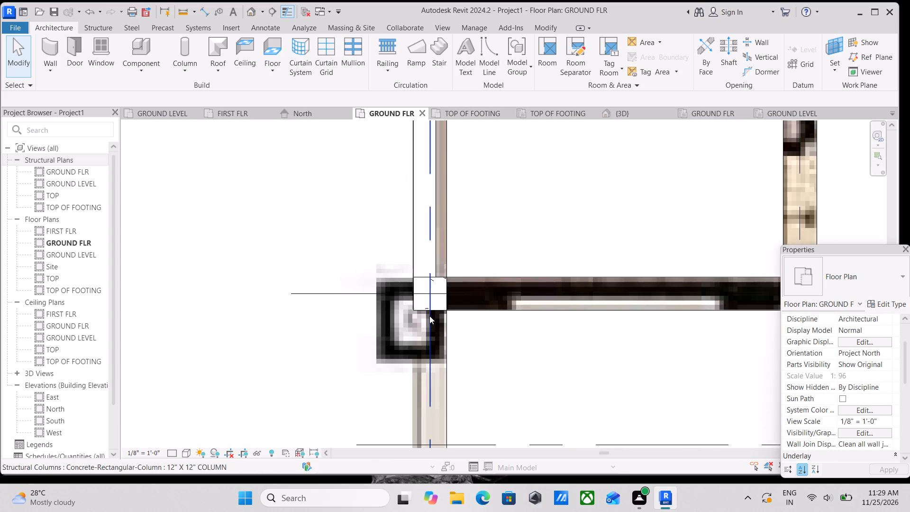
{"action": "type", "text": "wa"}
{"action": "scroll", "coordinate": [486, 334], "scroll_direction": "up", "scroll_amount": 3}
{"action": "scroll", "coordinate": [417, 244], "scroll_direction": "up", "scroll_amount": 3}
{"action": "left_click", "coordinate": [433, 287]}
{"action": "middle_click_drag", "start_coordinate": [596, 271], "coordinate": [355, 283]}
{"action": "middle_click_drag", "start_coordinate": [546, 288], "coordinate": [374, 294]}
{"action": "scroll", "coordinate": [636, 307], "scroll_direction": "down", "scroll_amount": 2}
{"action": "middle_click_drag", "start_coordinate": [633, 307], "coordinate": [414, 304]}
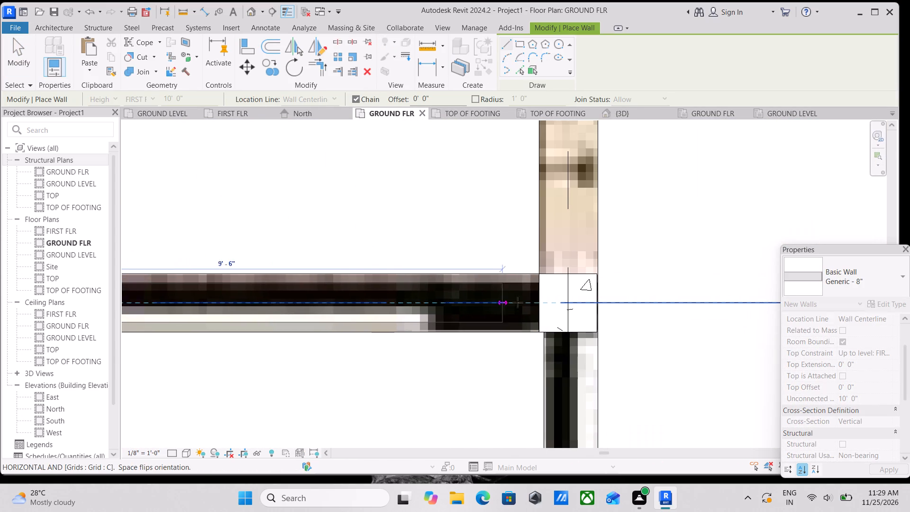
{"action": "left_click", "coordinate": [540, 306]}
{"action": "middle_click_drag", "start_coordinate": [406, 312], "coordinate": [610, 276]}
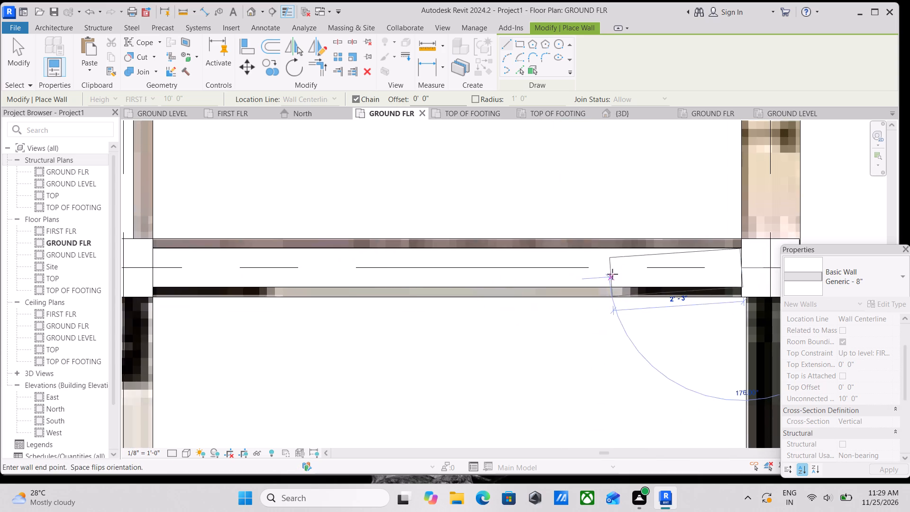
{"action": "key", "text": "Escape"}
{"action": "scroll", "coordinate": [218, 301], "scroll_direction": "up", "scroll_amount": 3}
{"action": "key", "text": "Escape"}
{"action": "key", "text": "Escape"}
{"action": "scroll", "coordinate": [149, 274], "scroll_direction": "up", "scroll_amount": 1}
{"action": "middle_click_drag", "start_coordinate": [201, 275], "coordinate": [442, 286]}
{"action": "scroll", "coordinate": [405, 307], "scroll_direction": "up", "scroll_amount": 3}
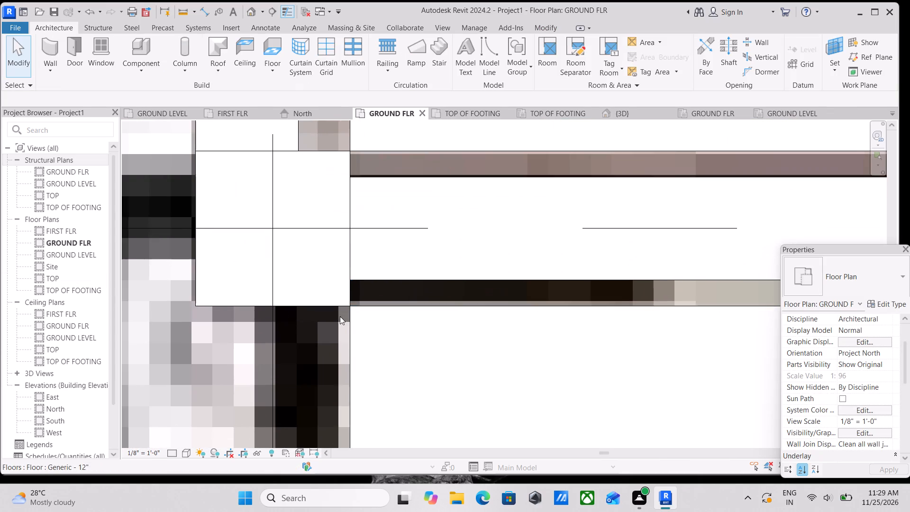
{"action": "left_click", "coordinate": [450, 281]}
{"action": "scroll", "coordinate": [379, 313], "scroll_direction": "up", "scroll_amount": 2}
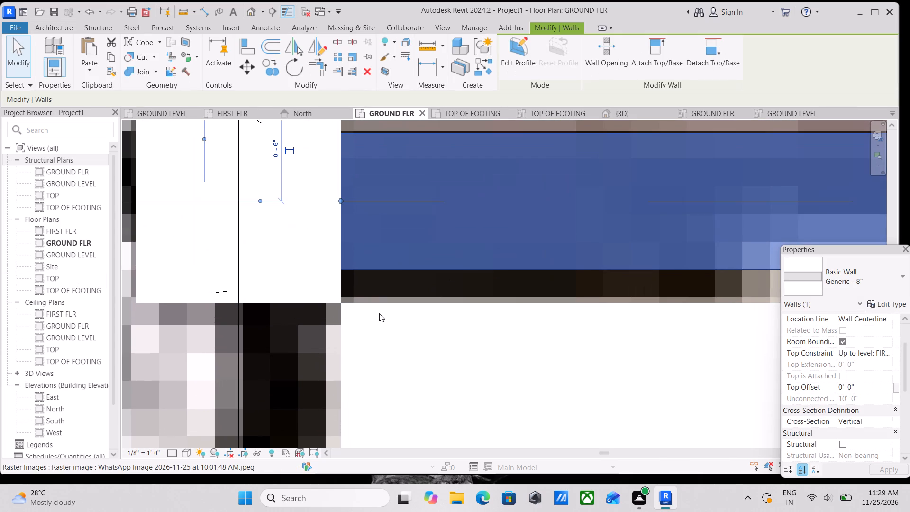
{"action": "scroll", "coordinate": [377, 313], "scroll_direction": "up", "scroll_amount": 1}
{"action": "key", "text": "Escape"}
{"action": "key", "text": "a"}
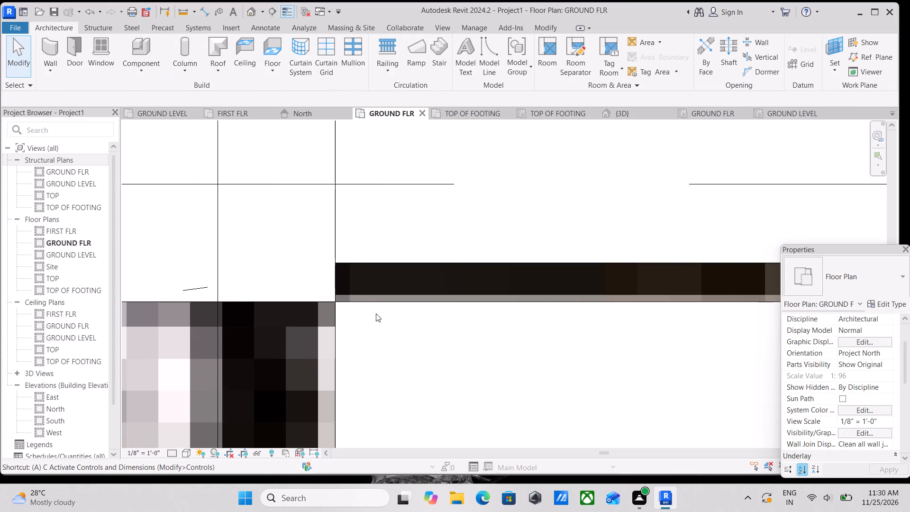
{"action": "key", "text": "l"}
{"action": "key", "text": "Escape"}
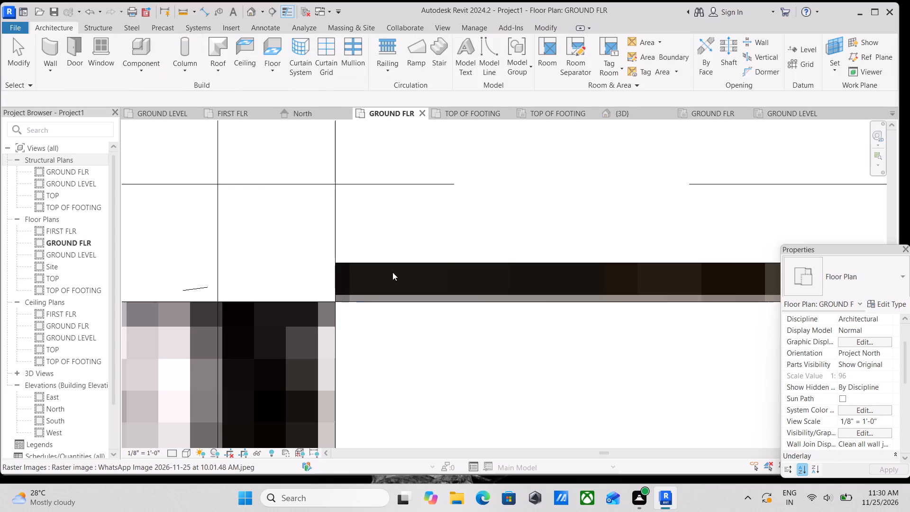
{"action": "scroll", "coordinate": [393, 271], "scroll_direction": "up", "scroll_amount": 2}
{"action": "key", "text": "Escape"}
Nudge the grid C wall between grids 1 and 2 toward grid D until it is flush with the columns' faces.
{"action": "left_click", "coordinate": [369, 259]}
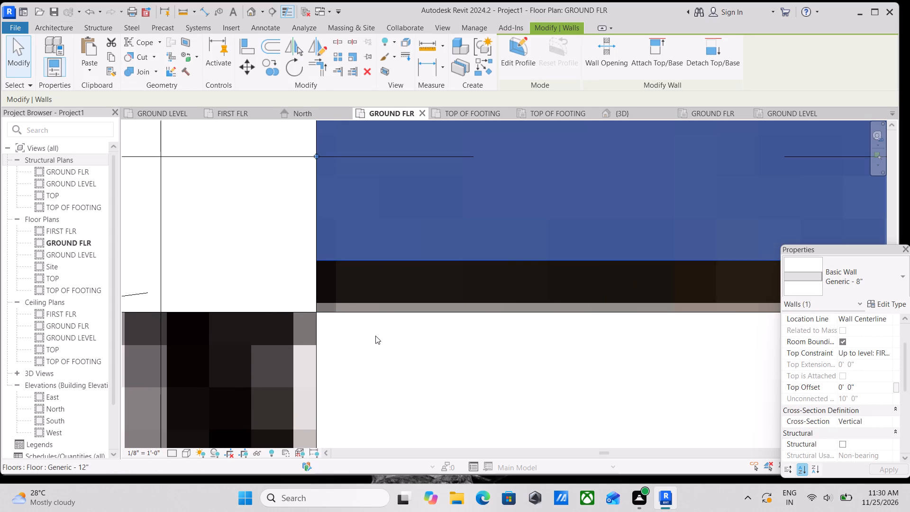
{"action": "middle_click_drag", "start_coordinate": [435, 296], "coordinate": [328, 297]}
{"action": "key", "text": "Down"}
{"action": "key", "text": "Down"}
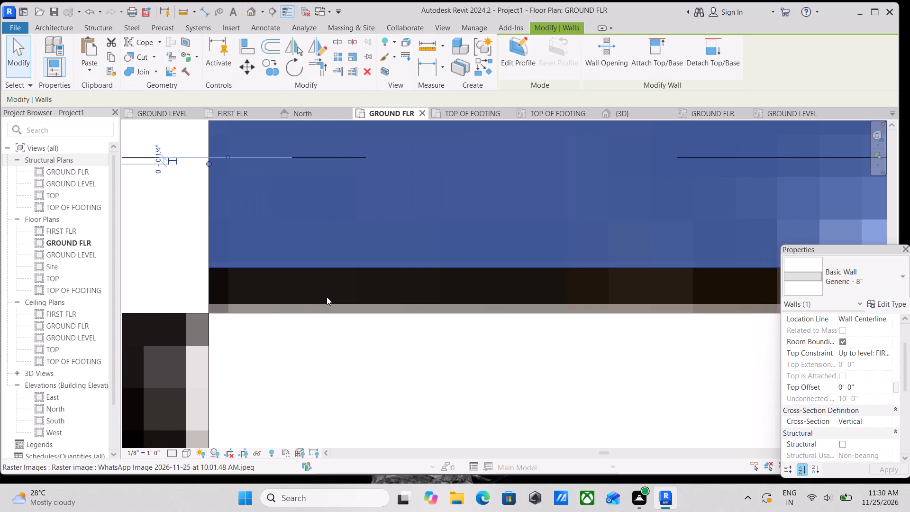
{"action": "key", "text": "Down"}
{"action": "key", "text": "Down"}
{"action": "key", "text": "Down"}
{"action": "key", "text": "Down"}
{"action": "key", "text": "Down"}
{"action": "key", "text": "Down"}
{"action": "key", "text": "Down"}
{"action": "key", "text": "Down"}
{"action": "key", "text": "Down"}
{"action": "key", "text": "Down"}
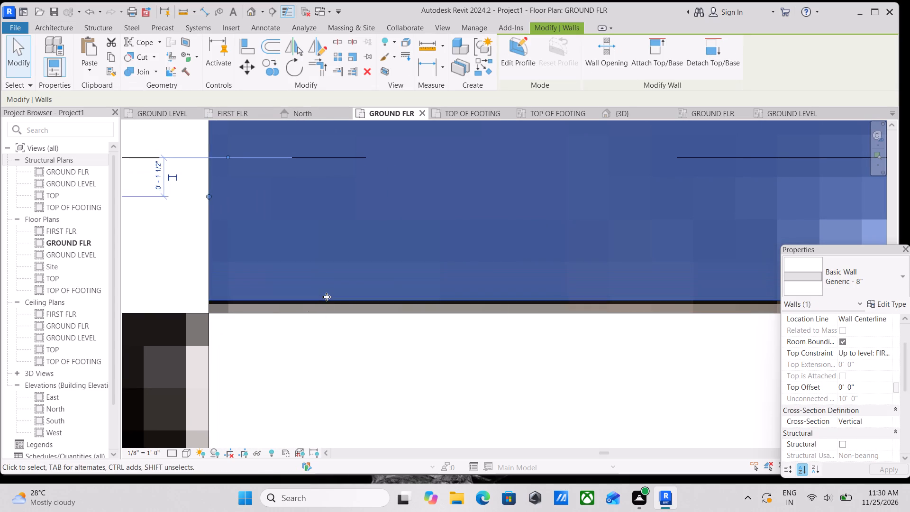
{"action": "key", "text": "Down"}
{"action": "key", "text": "Down"}
{"action": "key", "text": "Down"}
{"action": "key", "text": "Down"}
{"action": "scroll", "coordinate": [327, 297], "scroll_direction": "down", "scroll_amount": 2}
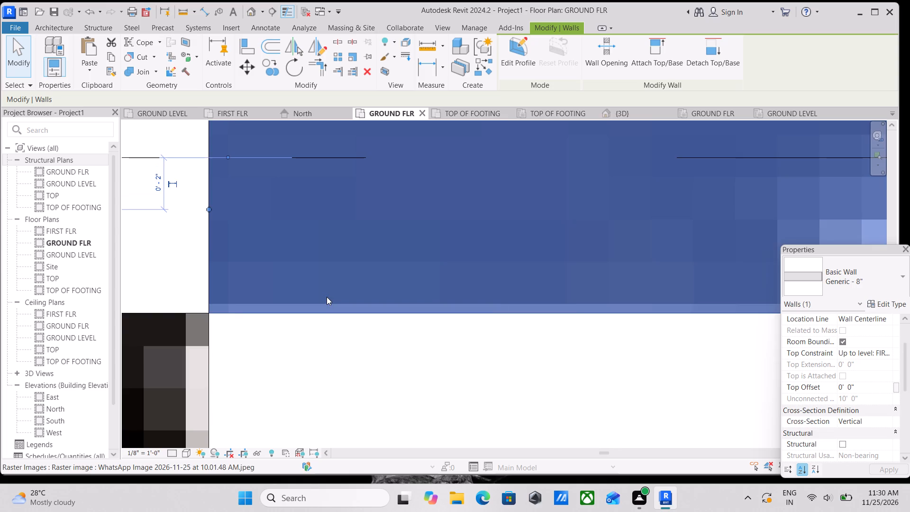
{"action": "scroll", "coordinate": [327, 297], "scroll_direction": "down", "scroll_amount": 2}
{"action": "key", "text": "Escape"}
Draw a Generic - 8" wall about 3' 6 1/2" long, up to FIRST FLR, along grid 2 between the columns at grids C and D.
{"action": "scroll", "coordinate": [326, 297], "scroll_direction": "down", "scroll_amount": 9}
{"action": "middle_click_drag", "start_coordinate": [457, 307], "coordinate": [117, 323]}
{"action": "middle_click_drag", "start_coordinate": [626, 316], "coordinate": [519, 322]}
{"action": "scroll", "coordinate": [516, 321], "scroll_direction": "down", "scroll_amount": 4}
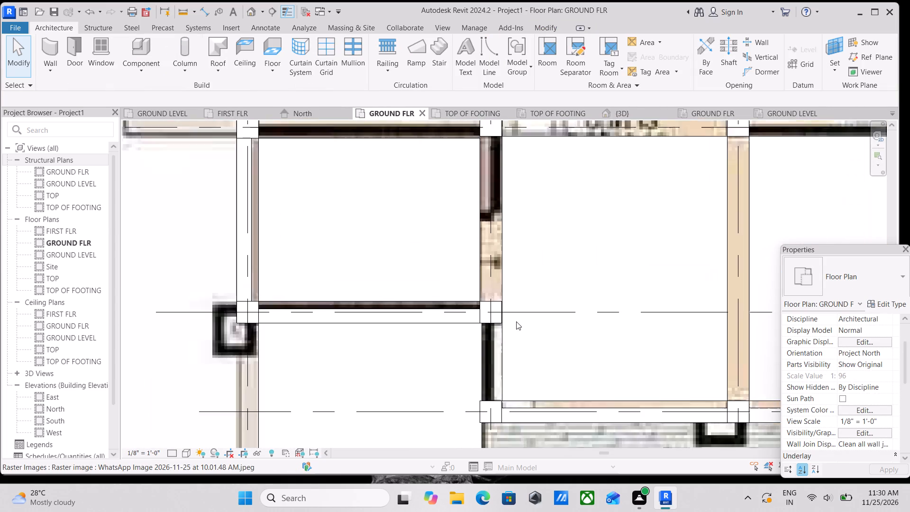
{"action": "scroll", "coordinate": [516, 321], "scroll_direction": "down", "scroll_amount": 5}
{"action": "middle_click_drag", "start_coordinate": [517, 341], "coordinate": [519, 302]}
{"action": "scroll", "coordinate": [510, 312], "scroll_direction": "up", "scroll_amount": 2}
{"action": "middle_click_drag", "start_coordinate": [503, 306], "coordinate": [535, 325]}
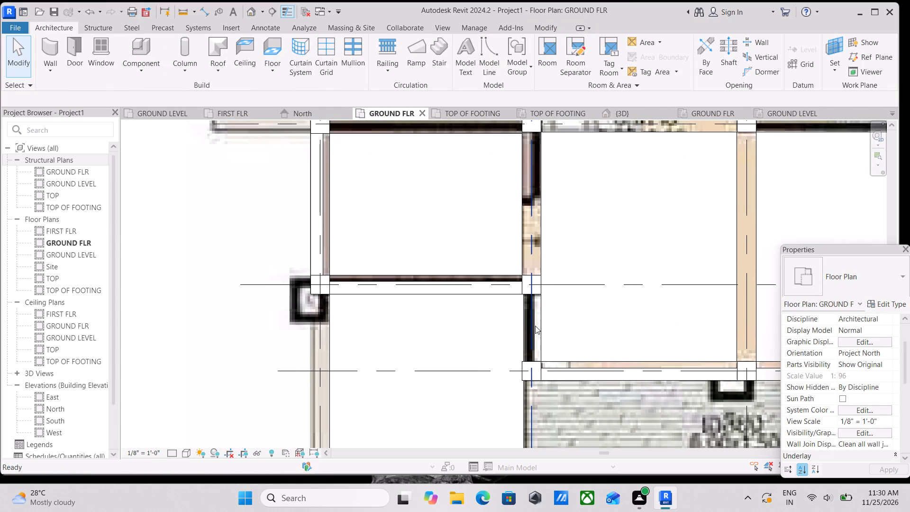
{"action": "type", "text": "wa"}
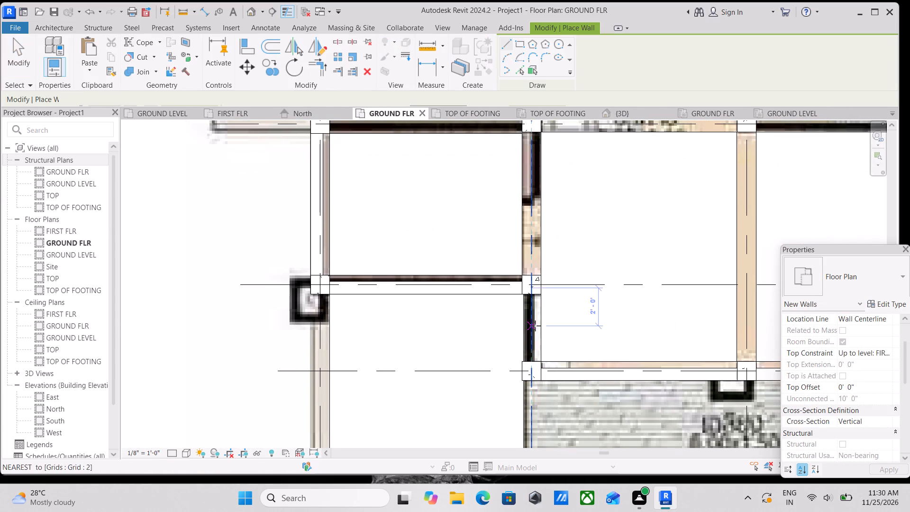
{"action": "scroll", "coordinate": [526, 311], "scroll_direction": "up", "scroll_amount": 7}
{"action": "scroll", "coordinate": [562, 280], "scroll_direction": "up", "scroll_amount": 3}
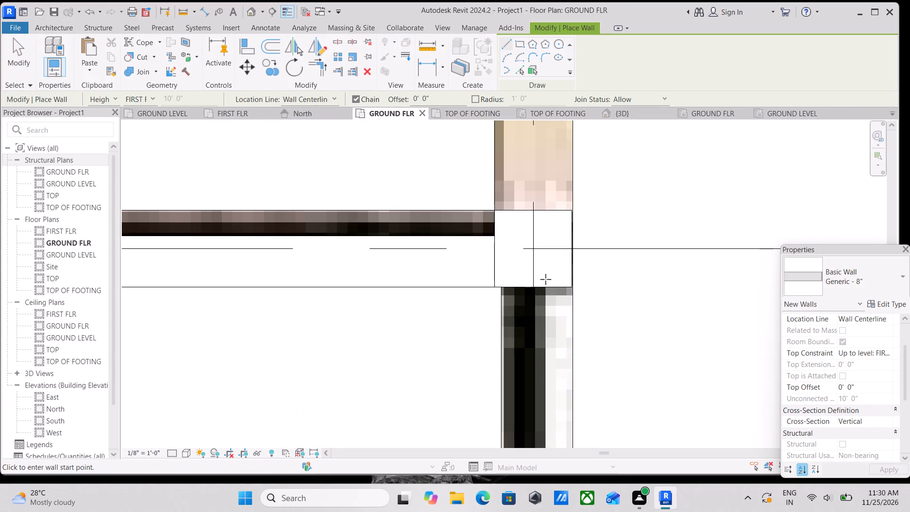
{"action": "left_click", "coordinate": [495, 291]}
{"action": "middle_click_drag", "start_coordinate": [520, 366], "coordinate": [505, 287]}
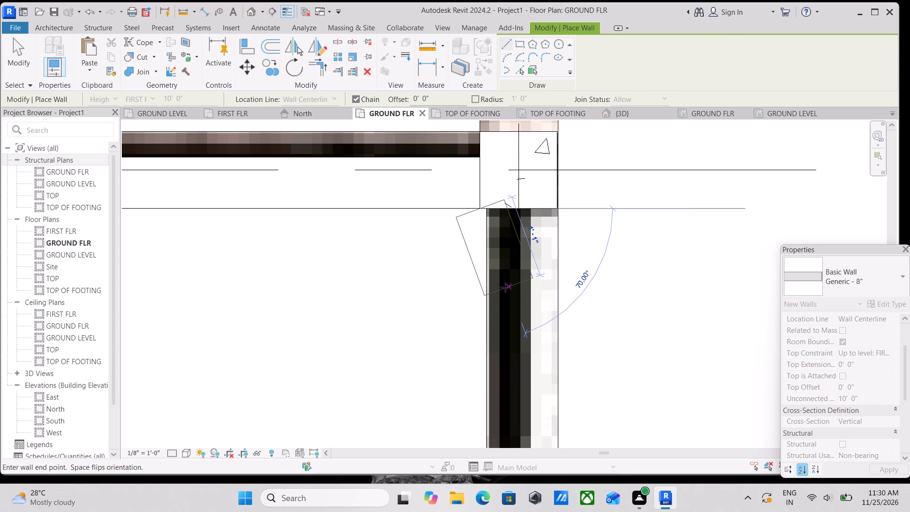
{"action": "key", "text": "Escape"}
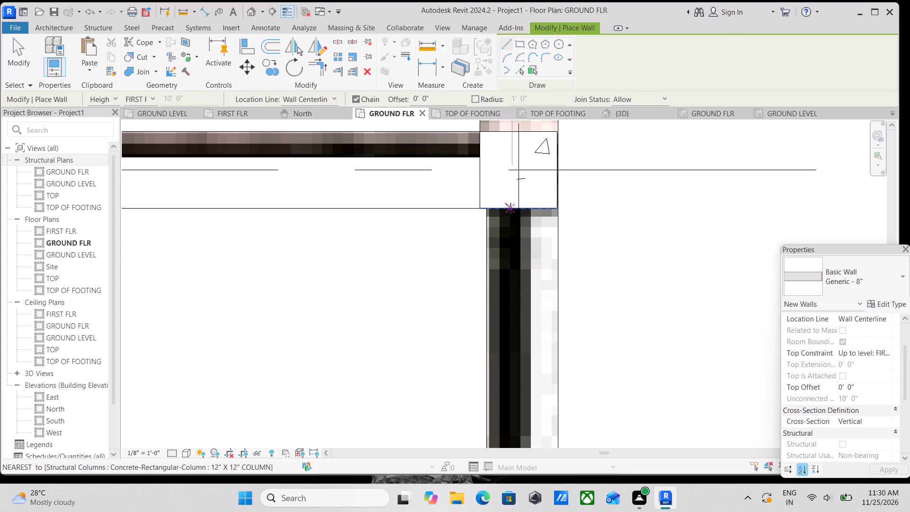
{"action": "left_click", "coordinate": [510, 208]}
{"action": "middle_click_drag", "start_coordinate": [520, 345], "coordinate": [491, 232]}
{"action": "middle_click_drag", "start_coordinate": [486, 338], "coordinate": [466, 306]}
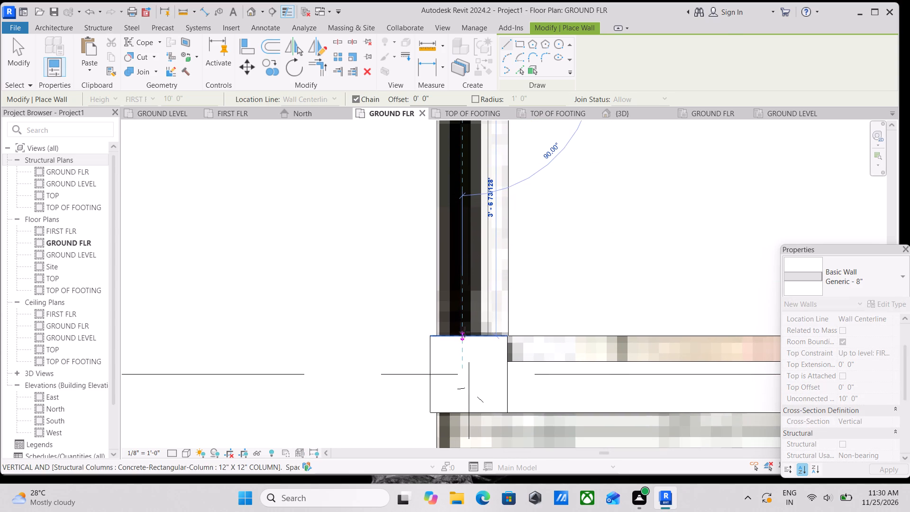
{"action": "left_click", "coordinate": [464, 334]}
{"action": "middle_click_drag", "start_coordinate": [465, 331], "coordinate": [495, 430]}
{"action": "key", "text": "Escape"}
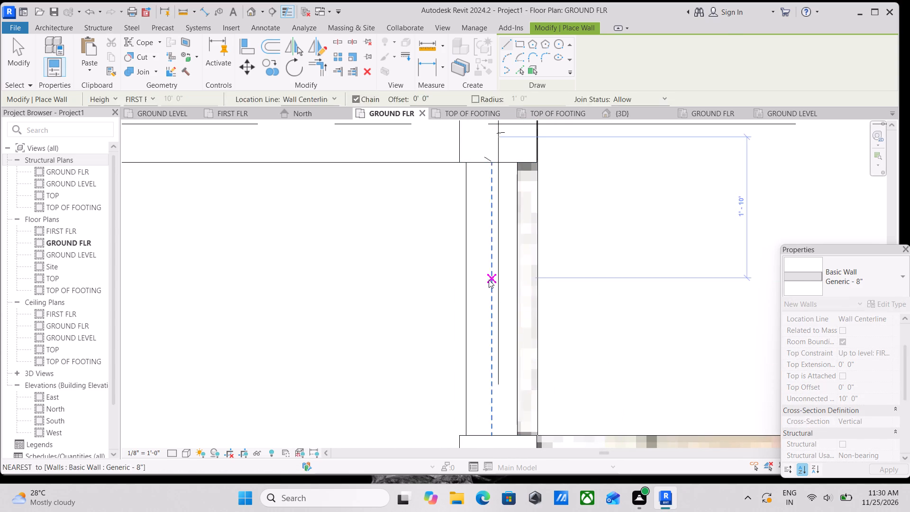
{"action": "key", "text": "Escape"}
{"action": "scroll", "coordinate": [466, 279], "scroll_direction": "up", "scroll_amount": 2}
{"action": "key", "text": "Escape"}
Move the grid 2 wall between grids C and D toward grid 1 until it is flush with the columns' outer faces.
{"action": "middle_click_drag", "start_coordinate": [469, 268], "coordinate": [467, 397]}
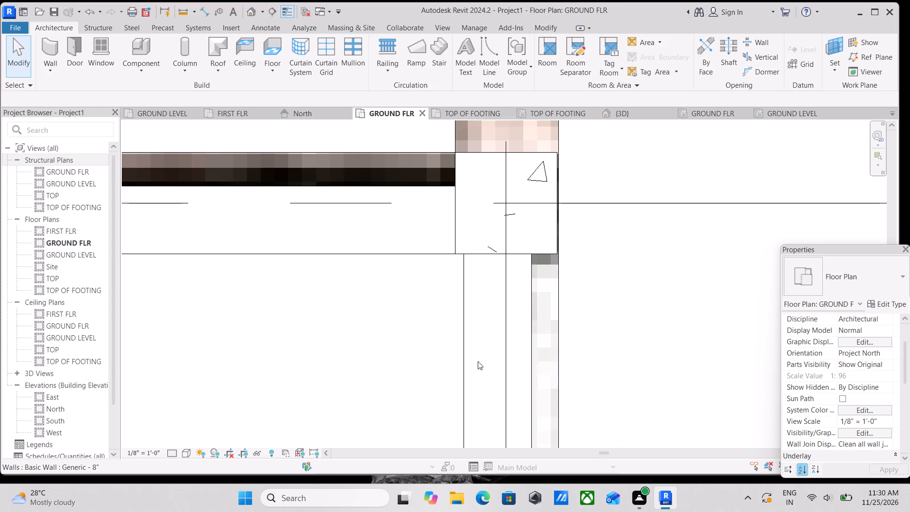
{"action": "middle_click_drag", "start_coordinate": [474, 351], "coordinate": [479, 214]}
{"action": "scroll", "coordinate": [496, 387], "scroll_direction": "down", "scroll_amount": 3}
{"action": "middle_click_drag", "start_coordinate": [479, 353], "coordinate": [527, 188]}
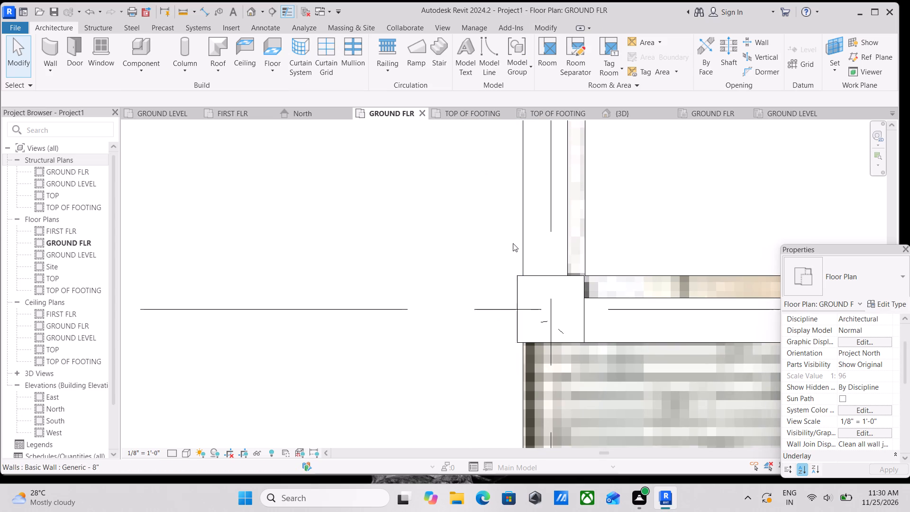
{"action": "left_click", "coordinate": [521, 246]}
{"action": "key", "text": "m"}
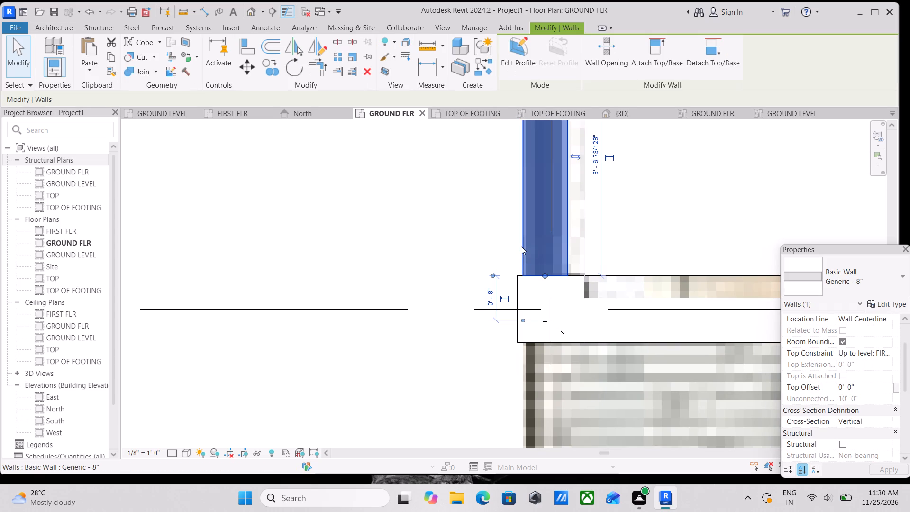
{"action": "left_click", "coordinate": [245, 67]}
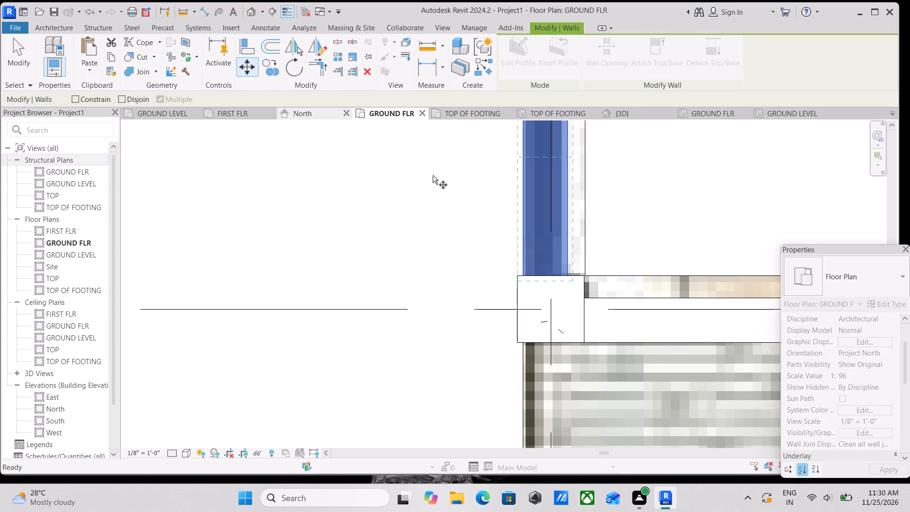
{"action": "scroll", "coordinate": [513, 257], "scroll_direction": "up", "scroll_amount": 6}
{"action": "left_click", "coordinate": [528, 290]}
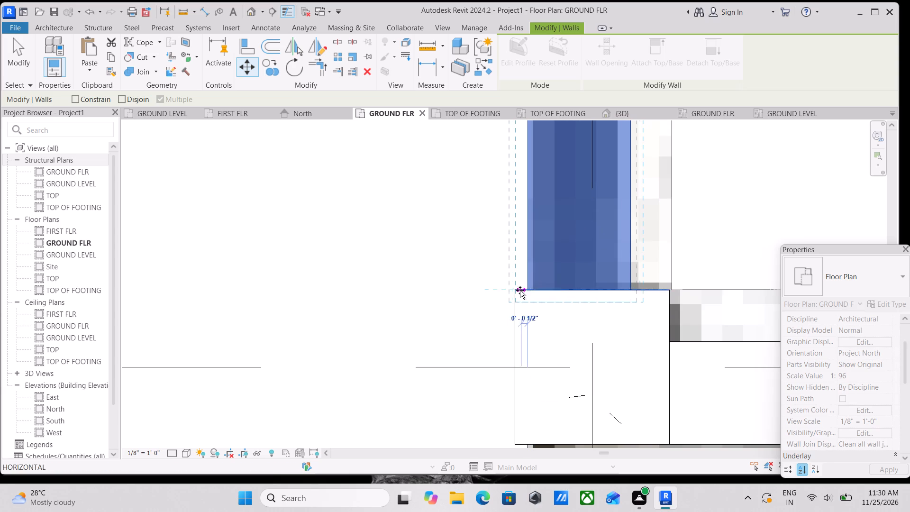
{"action": "left_click", "coordinate": [515, 291]}
{"action": "scroll", "coordinate": [515, 291], "scroll_direction": "down", "scroll_amount": 4}
{"action": "key", "text": "Escape"}
Switch to the 3D view and examine the ground floor walls against the columns and beams from the front and right sides.
{"action": "scroll", "coordinate": [569, 269], "scroll_direction": "down", "scroll_amount": 5}
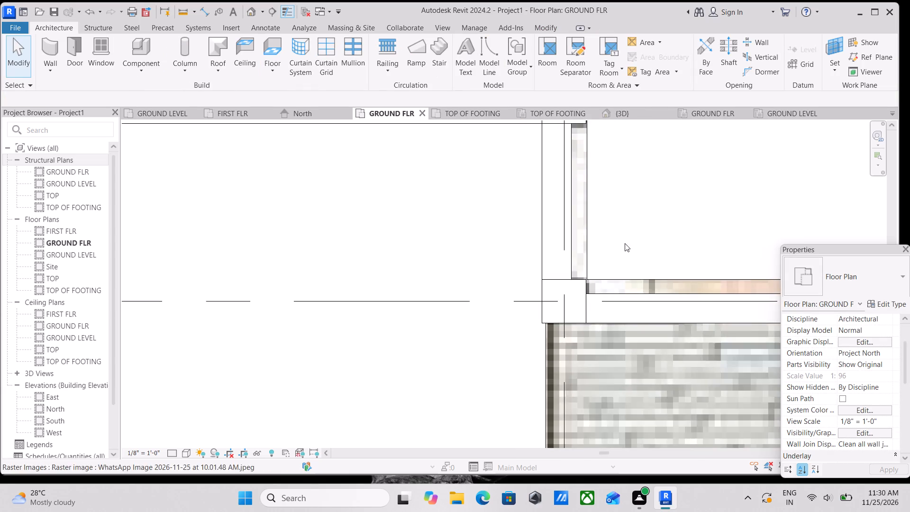
{"action": "scroll", "coordinate": [625, 243], "scroll_direction": "down", "scroll_amount": 3}
{"action": "middle_click_drag", "start_coordinate": [625, 243], "coordinate": [566, 357]}
{"action": "scroll", "coordinate": [564, 294], "scroll_direction": "down", "scroll_amount": 2}
{"action": "middle_click_drag", "start_coordinate": [564, 294], "coordinate": [414, 271]}
{"action": "middle_click_drag", "start_coordinate": [436, 268], "coordinate": [426, 330]}
{"action": "middle_click_drag", "start_coordinate": [560, 220], "coordinate": [451, 294]}
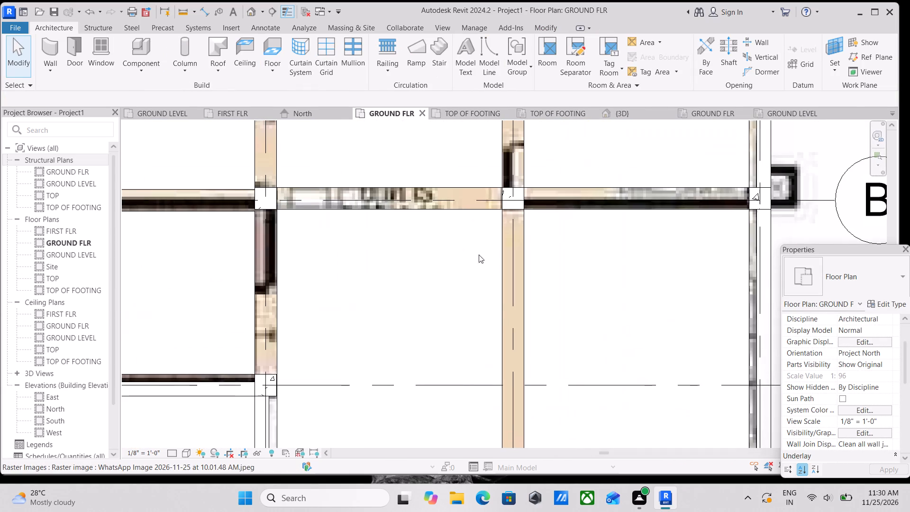
{"action": "scroll", "coordinate": [486, 252], "scroll_direction": "down", "scroll_amount": 4}
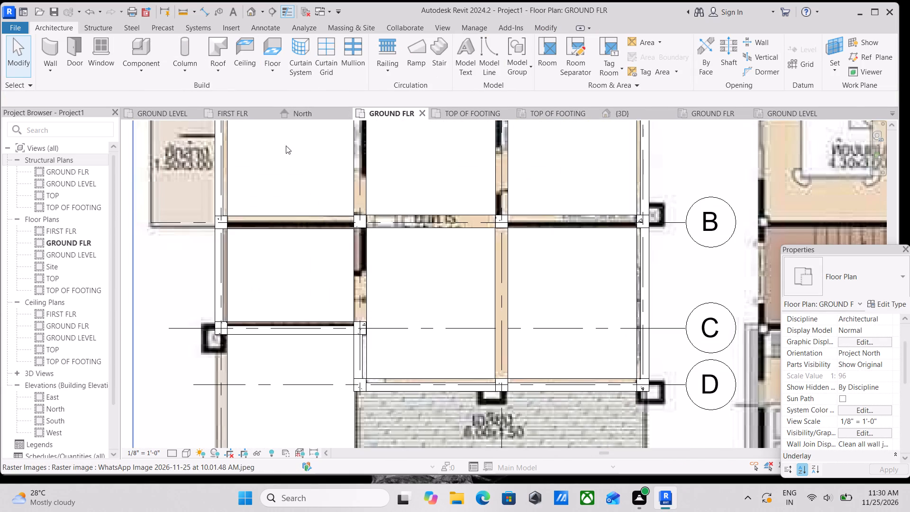
{"action": "left_click", "coordinate": [622, 109]}
{"action": "scroll", "coordinate": [589, 238], "scroll_direction": "down", "scroll_amount": 5}
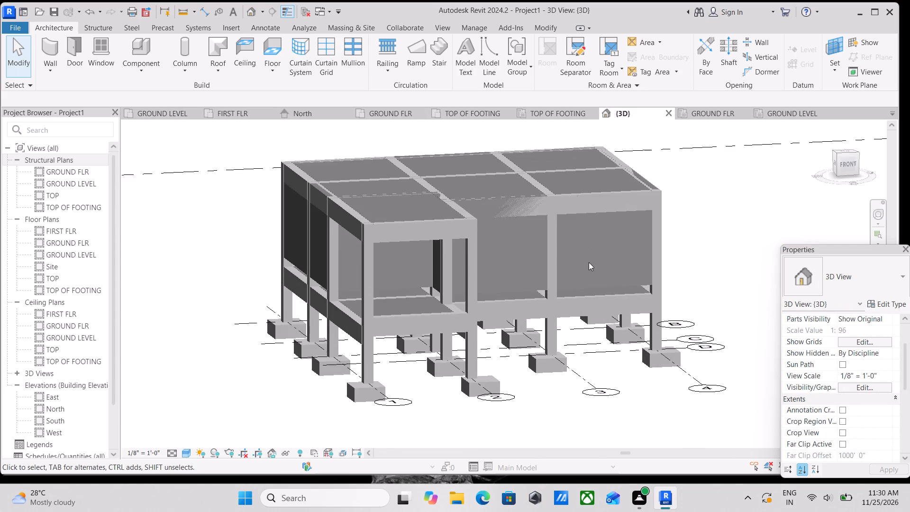
{"action": "middle_click_drag", "start_coordinate": [610, 269], "coordinate": [489, 273], "text": "shift"}
{"action": "middle_click_drag", "start_coordinate": [568, 281], "coordinate": [548, 284], "text": "shift"}
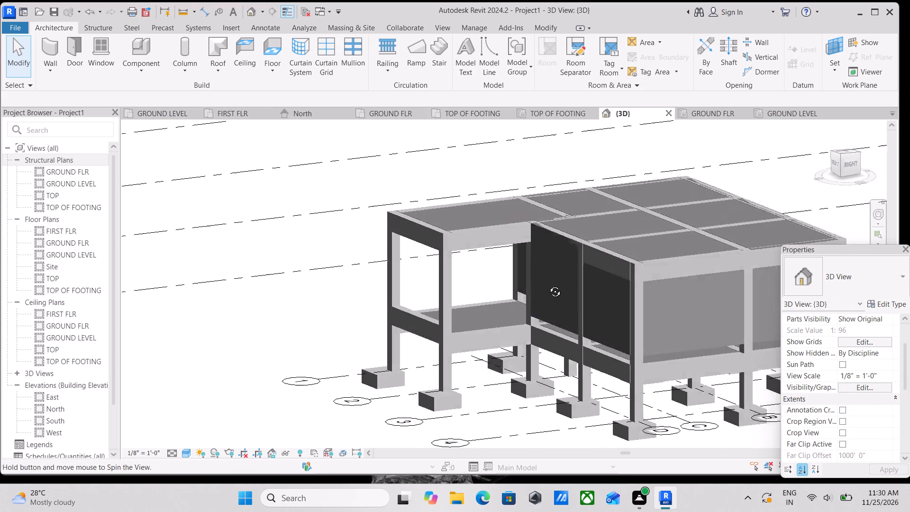
{"action": "middle_click_drag", "start_coordinate": [548, 284], "coordinate": [546, 284], "text": "shift"}
Lower the top of the grid 4 wall between grids B and D to the underside of the beam above it.
{"action": "left_click", "coordinate": [676, 350]}
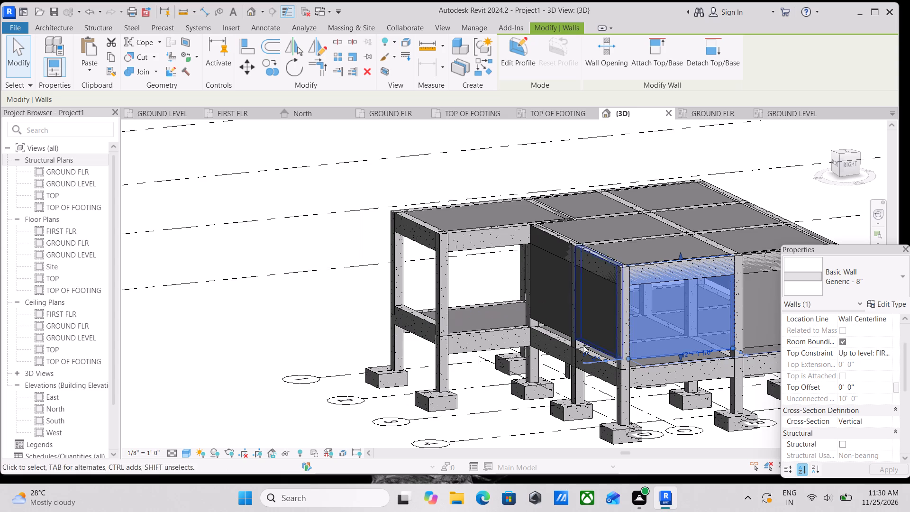
{"action": "scroll", "coordinate": [575, 350], "scroll_direction": "down", "scroll_amount": 1}
{"action": "middle_click_drag", "start_coordinate": [574, 350], "coordinate": [500, 336]}
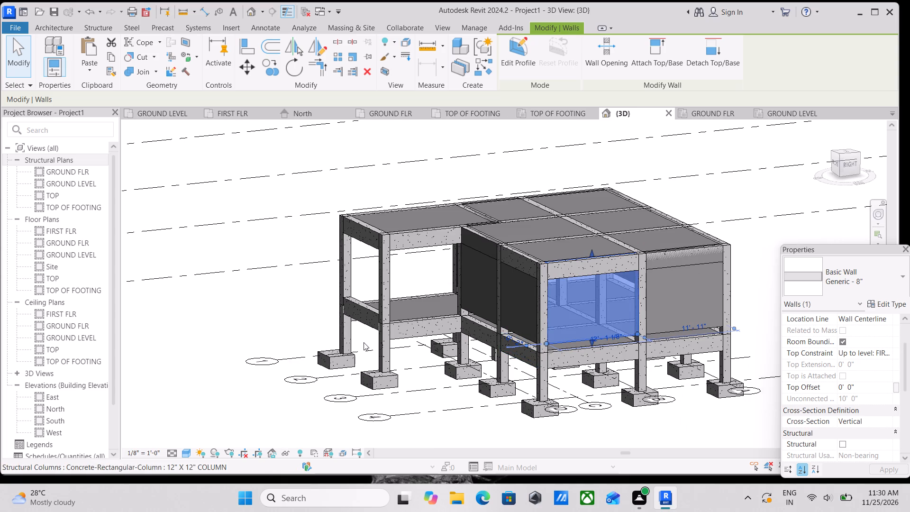
{"action": "middle_click_drag", "start_coordinate": [363, 343], "coordinate": [408, 360]}
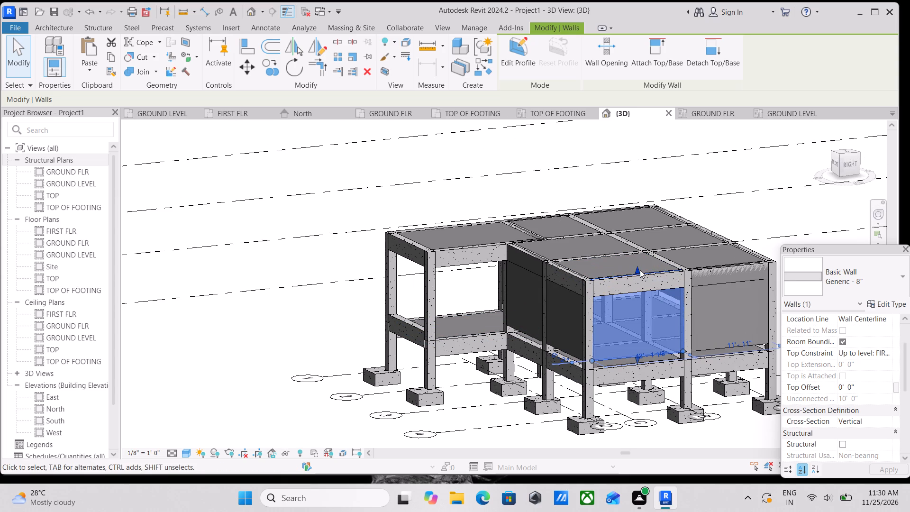
{"action": "scroll", "coordinate": [642, 278], "scroll_direction": "up", "scroll_amount": 3}
{"action": "middle_click_drag", "start_coordinate": [631, 287], "coordinate": [568, 287]}
{"action": "scroll", "coordinate": [572, 260], "scroll_direction": "up", "scroll_amount": 3}
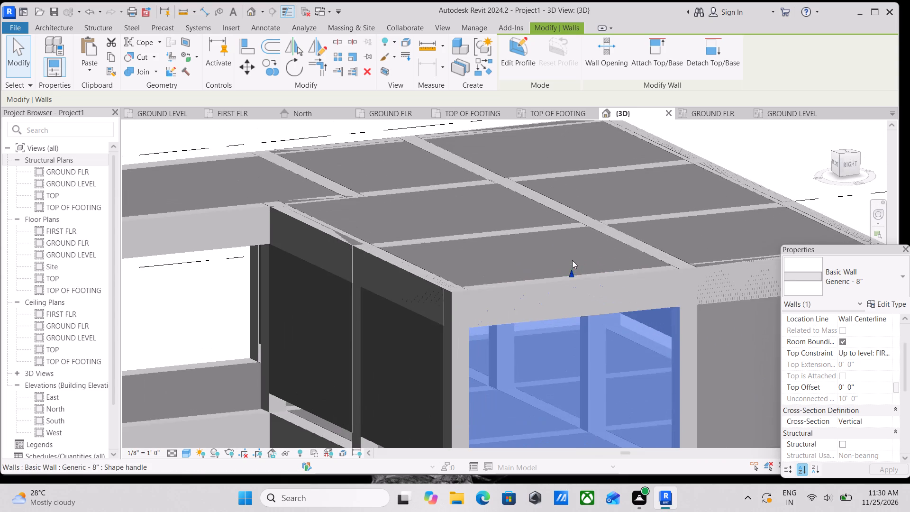
{"action": "left_click_drag", "start_coordinate": [572, 270], "coordinate": [576, 318]}
{"action": "middle_click_drag", "start_coordinate": [635, 319], "coordinate": [553, 311]}
{"action": "scroll", "coordinate": [625, 315], "scroll_direction": "up", "scroll_amount": 1}
{"action": "key", "text": "Escape"}
Lower the top of the grid 4 wall between grids A and B to the beam's underside, a top offset of -2' 0".
{"action": "middle_click_drag", "start_coordinate": [663, 294], "coordinate": [497, 299]}
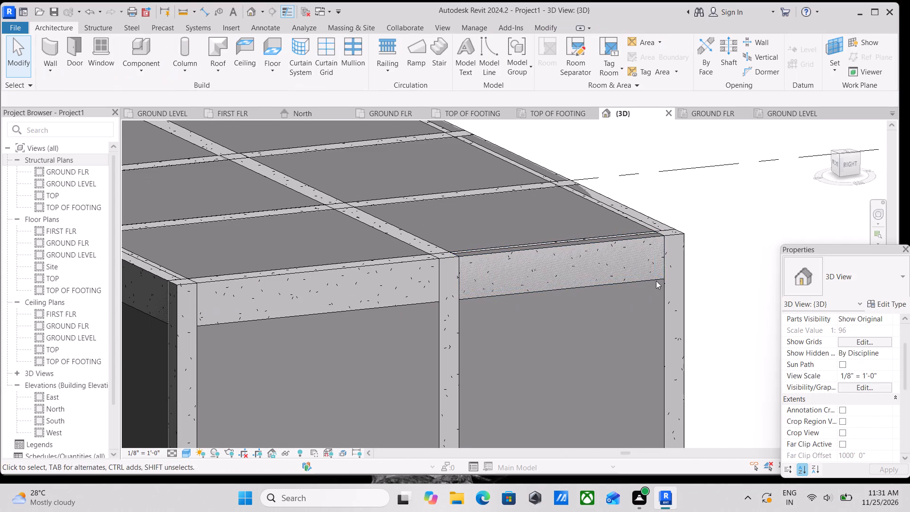
{"action": "left_click", "coordinate": [659, 328]}
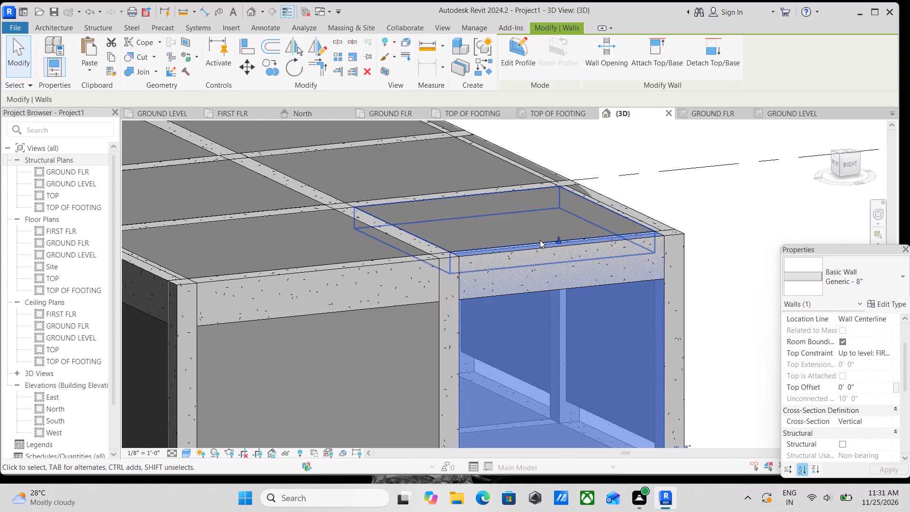
{"action": "left_click_drag", "start_coordinate": [554, 242], "coordinate": [563, 288]}
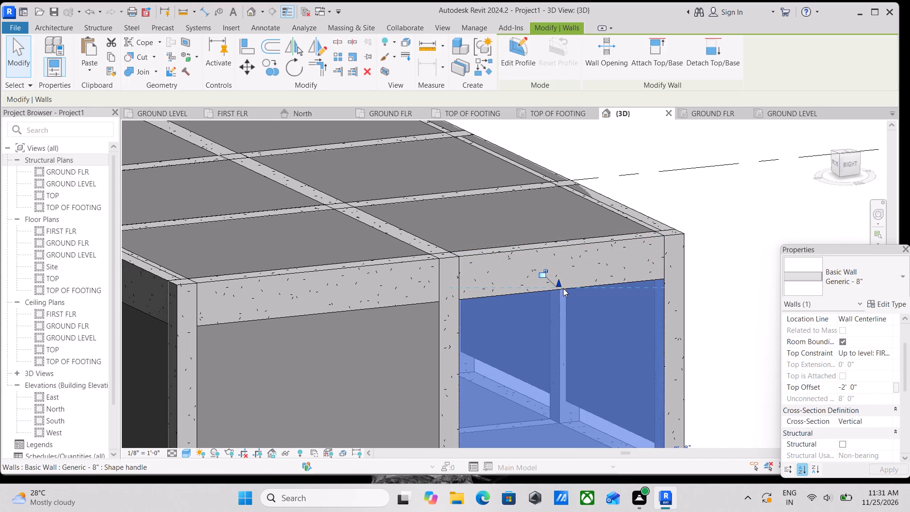
{"action": "scroll", "coordinate": [564, 286], "scroll_direction": "down", "scroll_amount": 4}
{"action": "key", "text": "Escape"}
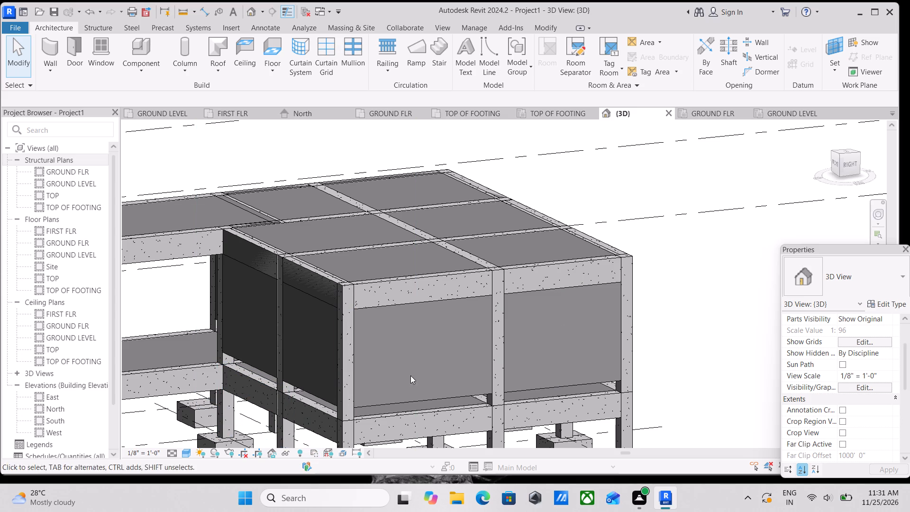
Select all instances of the Basic Wall Generic - 8" type in the model and set their top offset to -1' 0".
{"action": "left_click", "coordinate": [515, 294]}
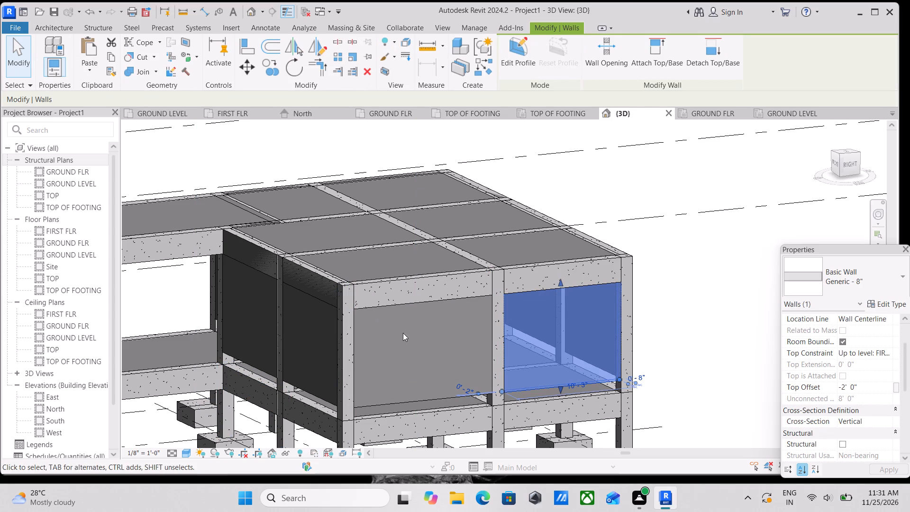
{"action": "type", "text": "sa"}
{"action": "scroll", "coordinate": [416, 338], "scroll_direction": "down", "scroll_amount": 2}
{"action": "scroll", "coordinate": [495, 363], "scroll_direction": "up", "scroll_amount": 2}
{"action": "scroll", "coordinate": [538, 344], "scroll_direction": "up", "scroll_amount": 3}
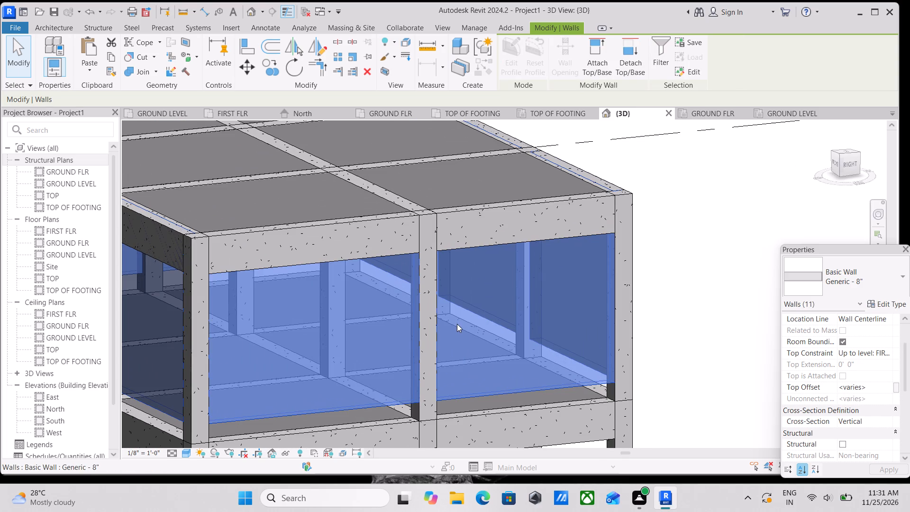
{"action": "scroll", "coordinate": [458, 320], "scroll_direction": "down", "scroll_amount": 2}
{"action": "middle_click_drag", "start_coordinate": [382, 371], "coordinate": [473, 310]}
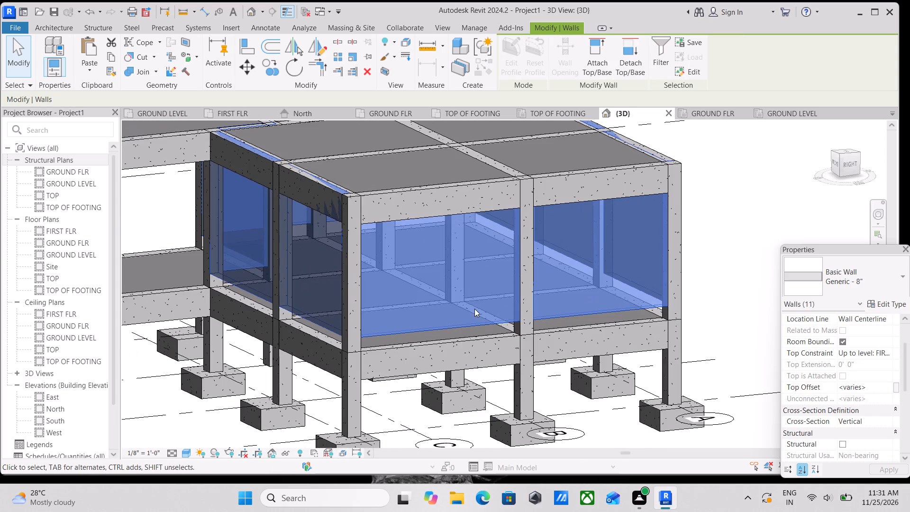
{"action": "middle_click_drag", "start_coordinate": [501, 282], "coordinate": [447, 308]}
{"action": "scroll", "coordinate": [530, 269], "scroll_direction": "down", "scroll_amount": 1, "text": "shift"}
{"action": "middle_click_drag", "start_coordinate": [530, 269], "coordinate": [495, 271], "text": "shift"}
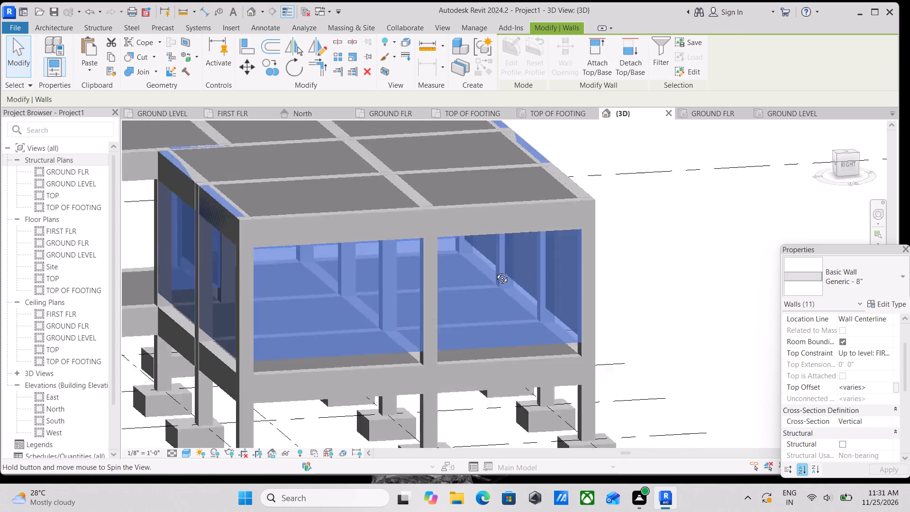
{"action": "middle_click_drag", "start_coordinate": [495, 271], "coordinate": [321, 287], "text": "shift"}
{"action": "middle_click_drag", "start_coordinate": [658, 296], "coordinate": [627, 276], "text": "shift"}
{"action": "scroll", "coordinate": [615, 295], "scroll_direction": "up", "scroll_amount": 1, "text": "shift"}
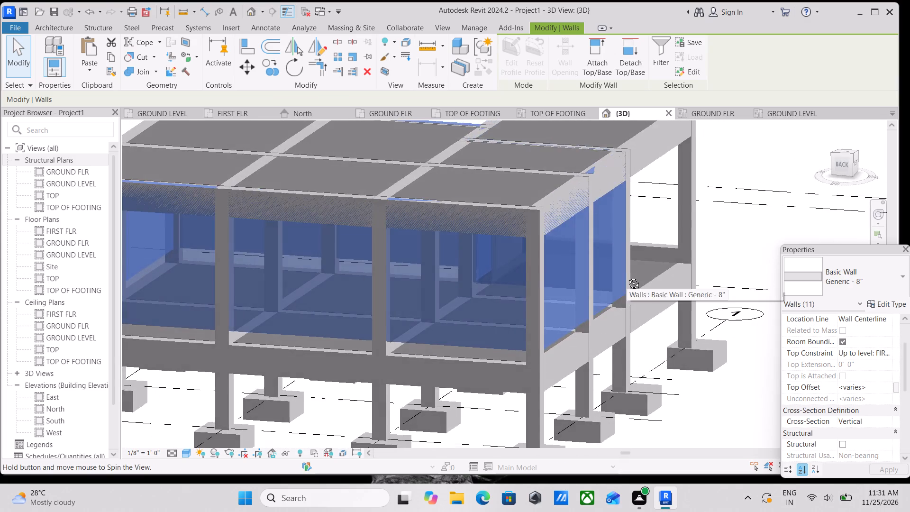
{"action": "middle_click_drag", "start_coordinate": [627, 276], "coordinate": [598, 284], "text": "shift"}
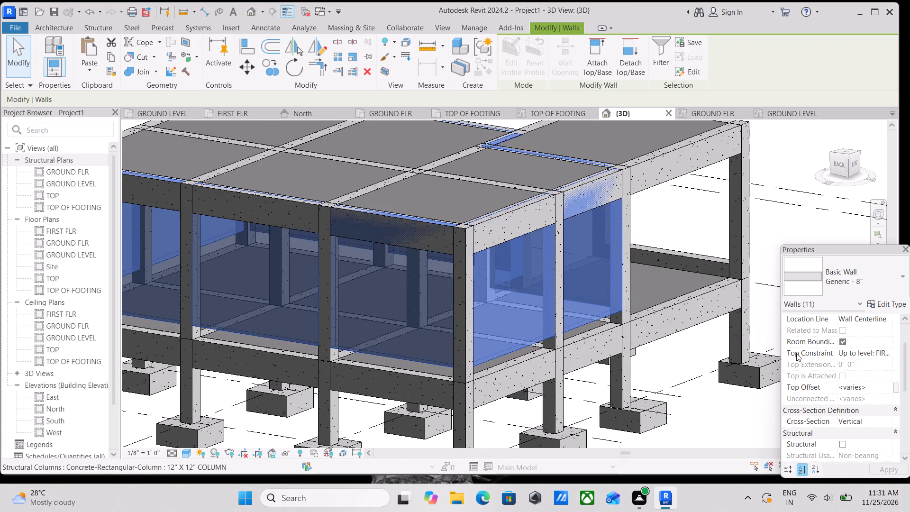
{"action": "scroll", "coordinate": [859, 367], "scroll_direction": "up", "scroll_amount": 1}
{"action": "scroll", "coordinate": [859, 367], "scroll_direction": "down", "scroll_amount": 1}
{"action": "scroll", "coordinate": [859, 367], "scroll_direction": "up", "scroll_amount": 1}
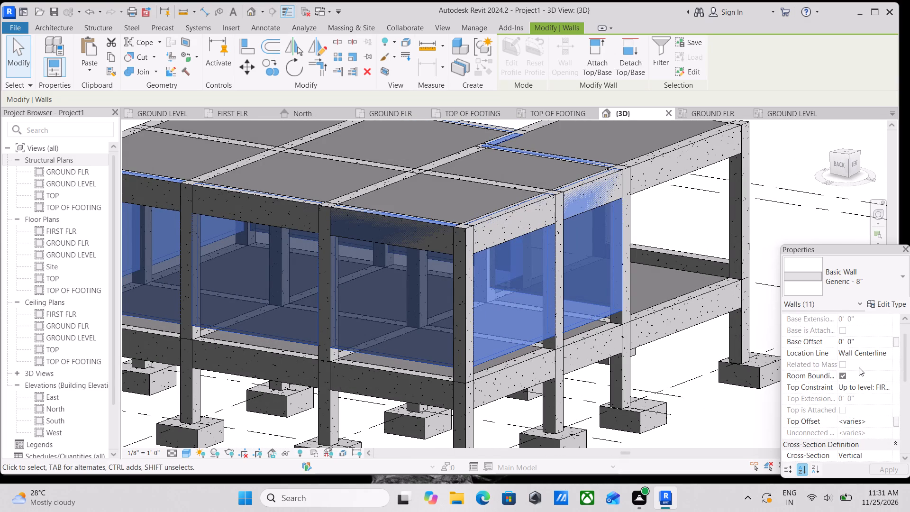
{"action": "scroll", "coordinate": [859, 367], "scroll_direction": "up", "scroll_amount": 2}
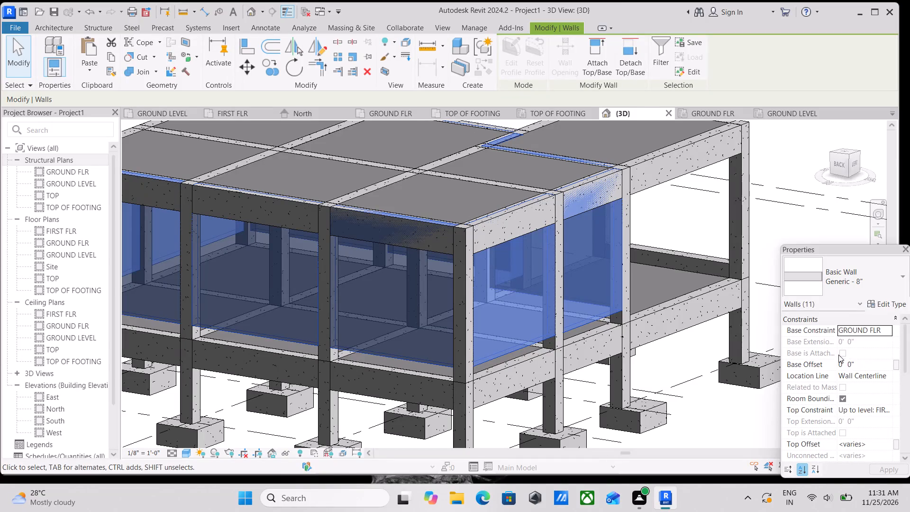
{"action": "scroll", "coordinate": [840, 357], "scroll_direction": "down", "scroll_amount": 1}
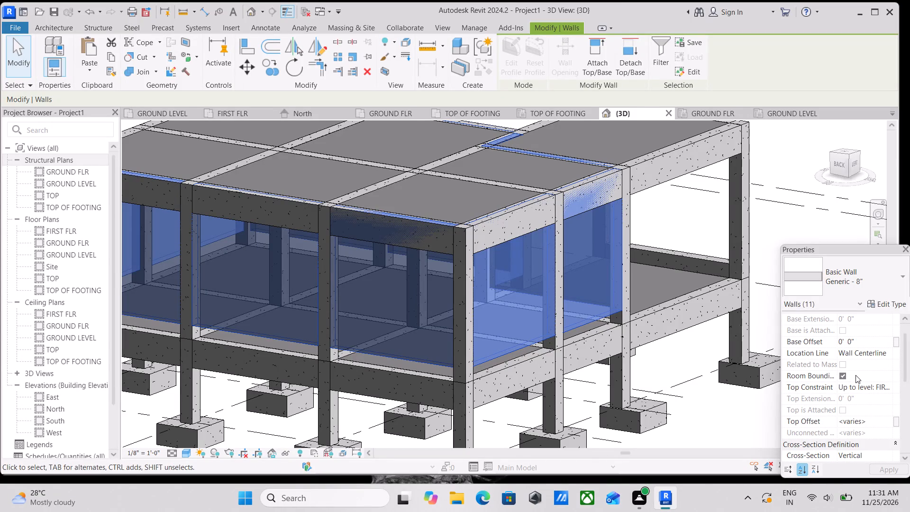
{"action": "scroll", "coordinate": [855, 355], "scroll_direction": "down", "scroll_amount": 3}
{"action": "scroll", "coordinate": [855, 355], "scroll_direction": "up", "scroll_amount": 1}
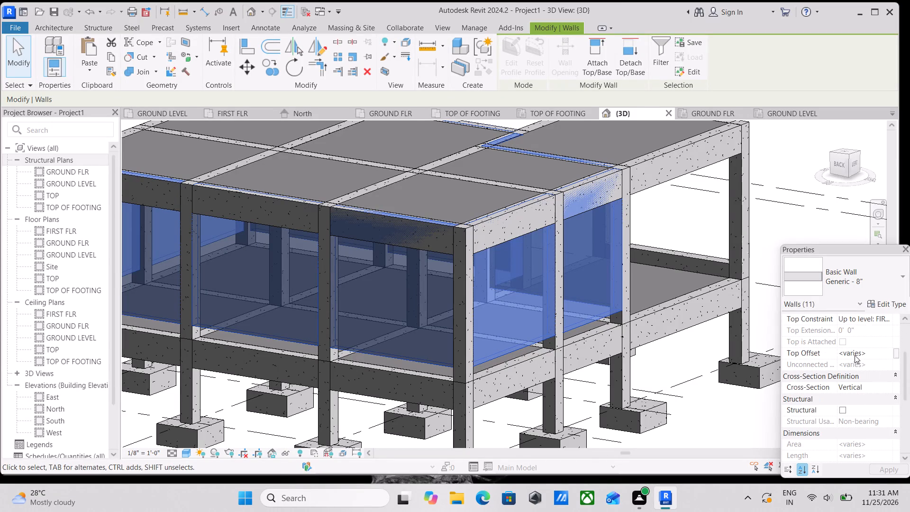
{"action": "left_click", "coordinate": [864, 352]}
{"action": "left_click_drag", "start_coordinate": [873, 350], "coordinate": [826, 357]}
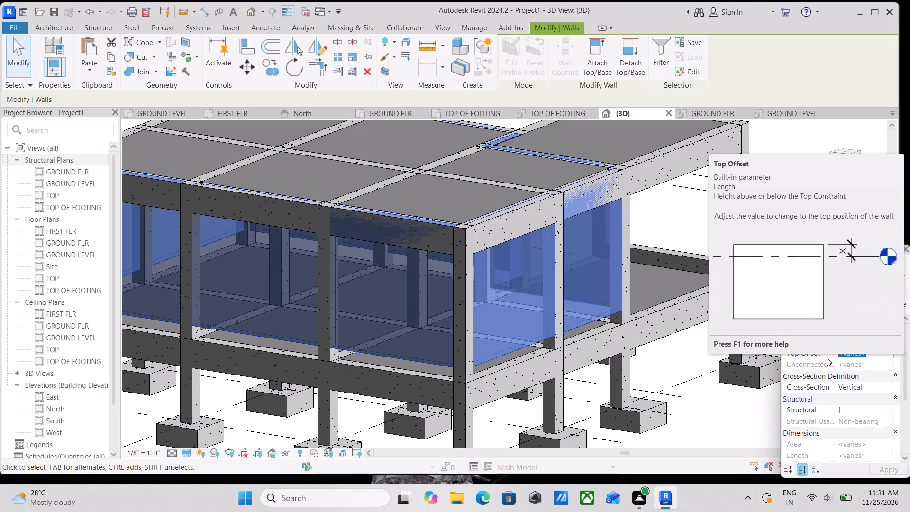
{"action": "type", "text": "-1'"}
{"action": "key", "text": "Return"}
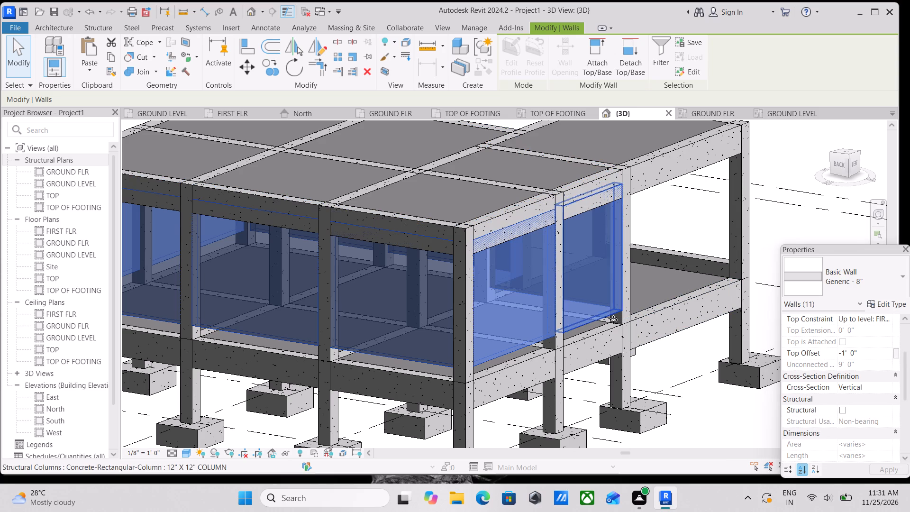
Set the top offset of all the selected Generic - 8" walls to -2' 0".
{"action": "middle_click_drag", "start_coordinate": [590, 306], "coordinate": [560, 339]}
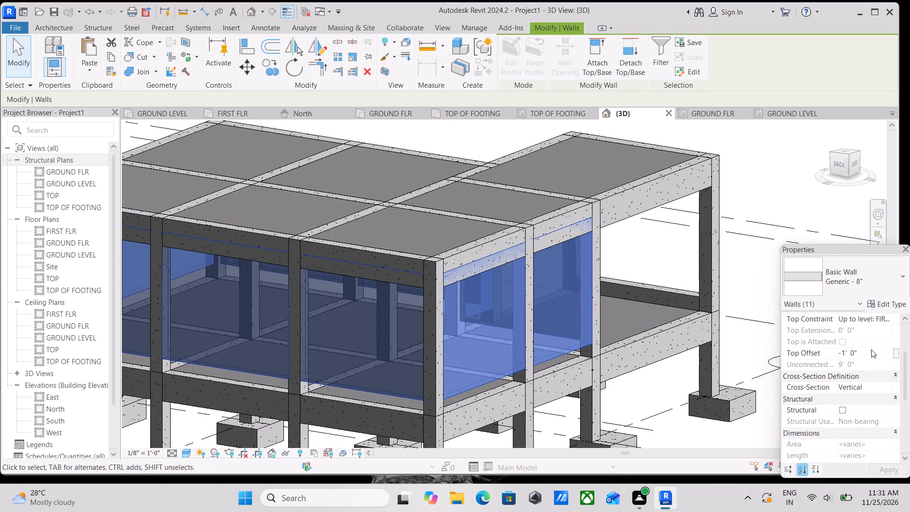
{"action": "left_click", "coordinate": [870, 350]}
{"action": "type", "text": "-2'"}
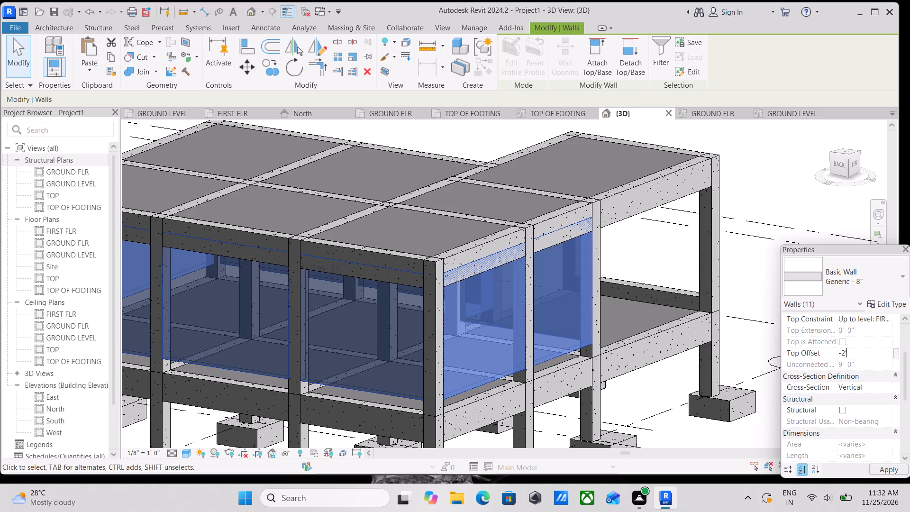
{"action": "key", "text": "Return"}
{"action": "middle_click_drag", "start_coordinate": [435, 265], "coordinate": [512, 273]}
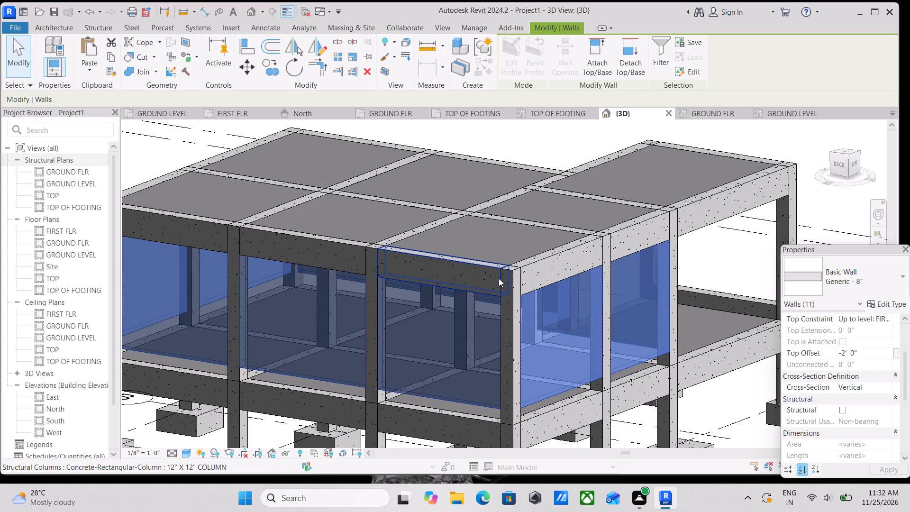
{"action": "key", "text": "Escape"}
Change the 3D view's visual style to Realistic.
{"action": "scroll", "coordinate": [481, 301], "scroll_direction": "down", "scroll_amount": 1}
{"action": "middle_click_drag", "start_coordinate": [481, 301], "coordinate": [493, 259]}
{"action": "scroll", "coordinate": [475, 272], "scroll_direction": "down", "scroll_amount": 1, "text": "shift"}
{"action": "middle_click_drag", "start_coordinate": [475, 272], "coordinate": [585, 231], "text": "shift"}
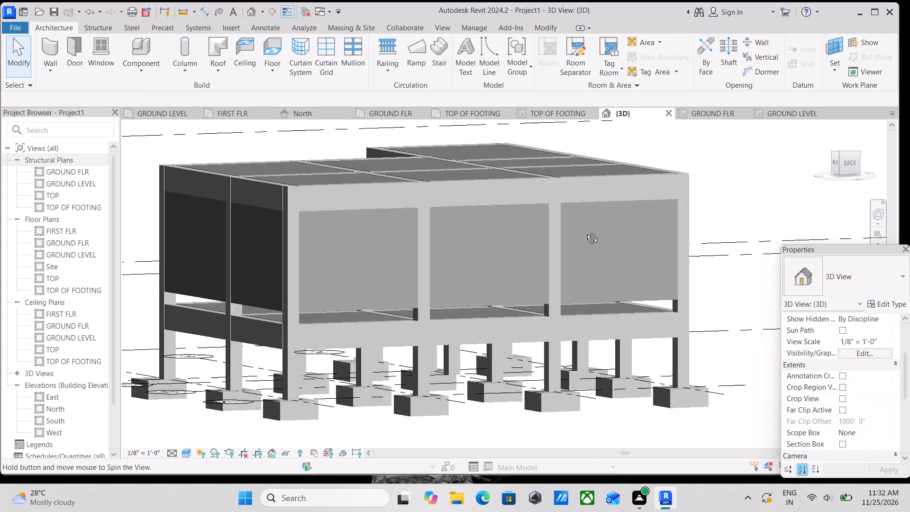
{"action": "middle_click_drag", "start_coordinate": [585, 231], "coordinate": [608, 256], "text": "shift"}
{"action": "left_click", "coordinate": [248, 492]}
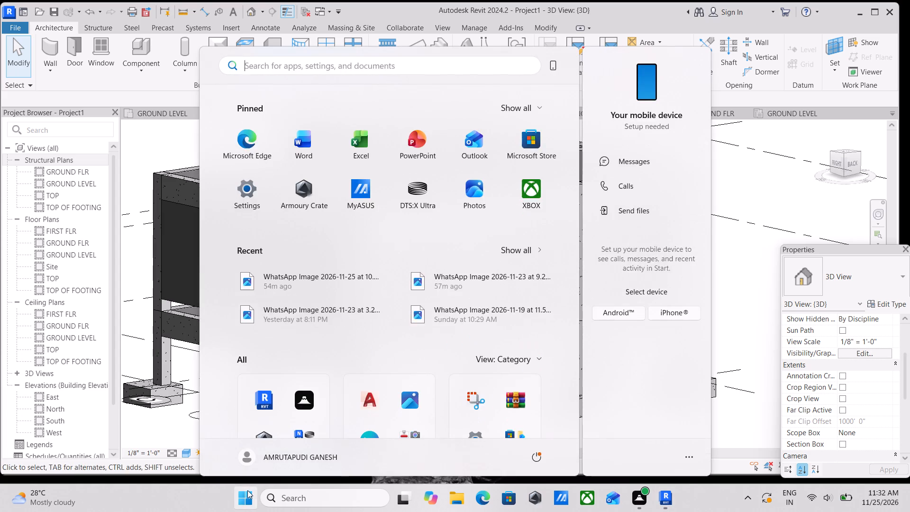
{"action": "left_click", "coordinate": [247, 498]}
{"action": "left_click", "coordinate": [184, 454]}
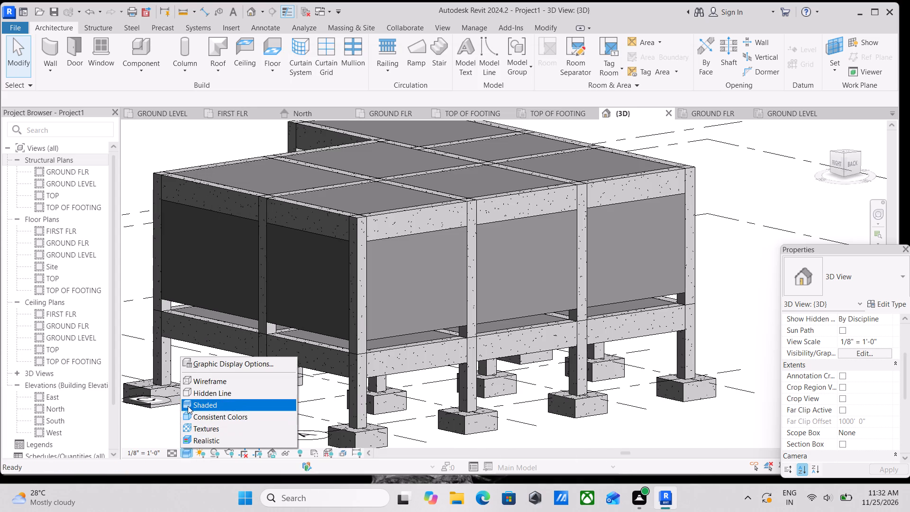
{"action": "left_click", "coordinate": [203, 436]}
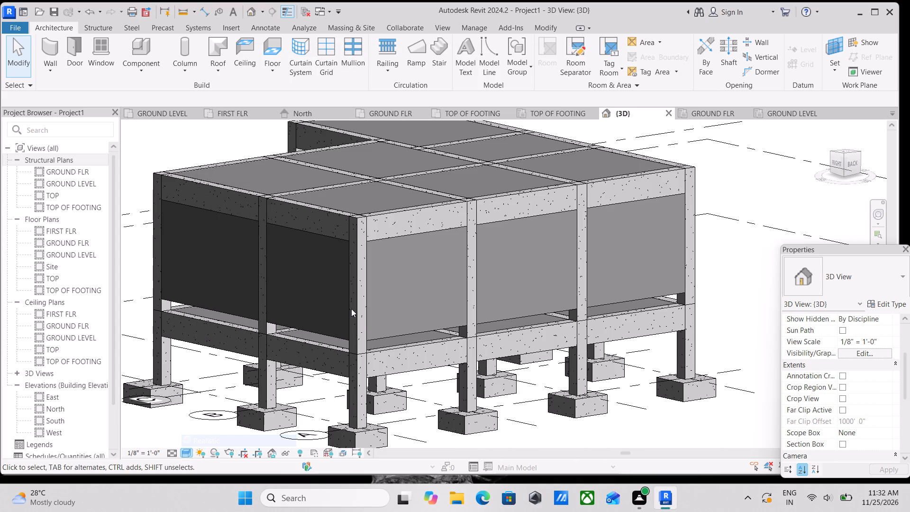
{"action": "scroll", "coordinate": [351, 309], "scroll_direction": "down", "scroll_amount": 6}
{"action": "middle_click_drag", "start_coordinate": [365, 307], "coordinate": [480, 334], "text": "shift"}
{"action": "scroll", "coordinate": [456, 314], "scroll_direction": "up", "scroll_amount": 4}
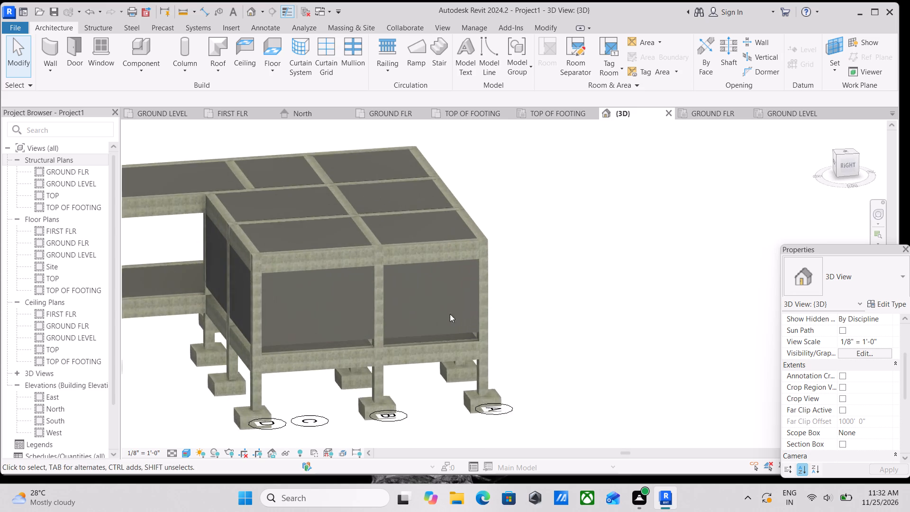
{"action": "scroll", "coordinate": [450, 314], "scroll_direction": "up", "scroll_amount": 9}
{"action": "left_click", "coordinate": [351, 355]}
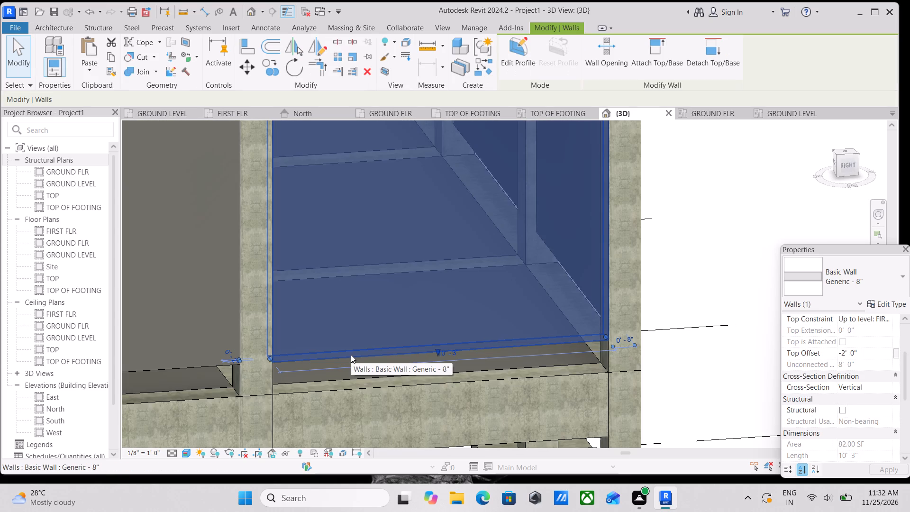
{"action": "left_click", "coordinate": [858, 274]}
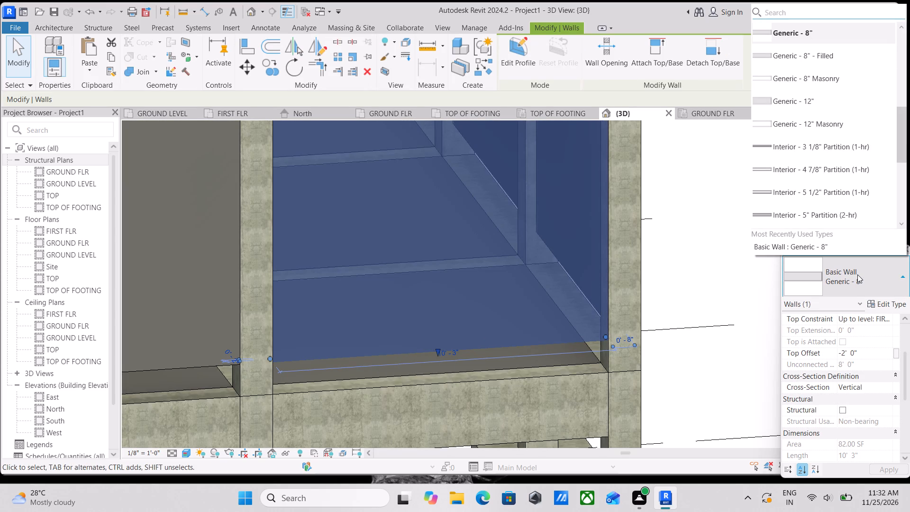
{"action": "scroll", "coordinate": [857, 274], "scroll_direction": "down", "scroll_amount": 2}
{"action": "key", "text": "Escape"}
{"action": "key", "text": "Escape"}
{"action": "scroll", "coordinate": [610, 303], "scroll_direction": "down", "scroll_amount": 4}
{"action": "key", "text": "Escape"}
Examine the realistic 3D model from the right and front sides, checking how the walls meet the beams, columns and footings.
{"action": "middle_click_drag", "start_coordinate": [527, 293], "coordinate": [601, 360]}
{"action": "scroll", "coordinate": [602, 356], "scroll_direction": "down", "scroll_amount": 5}
{"action": "middle_click_drag", "start_coordinate": [562, 342], "coordinate": [570, 334]}
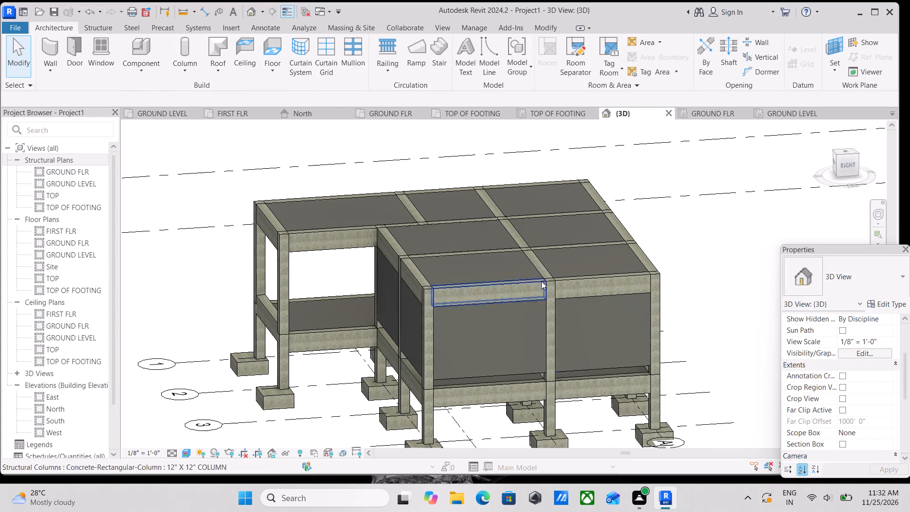
{"action": "scroll", "coordinate": [448, 315], "scroll_direction": "up", "scroll_amount": 2}
{"action": "middle_click_drag", "start_coordinate": [486, 308], "coordinate": [476, 273]}
{"action": "scroll", "coordinate": [491, 312], "scroll_direction": "up", "scroll_amount": 1}
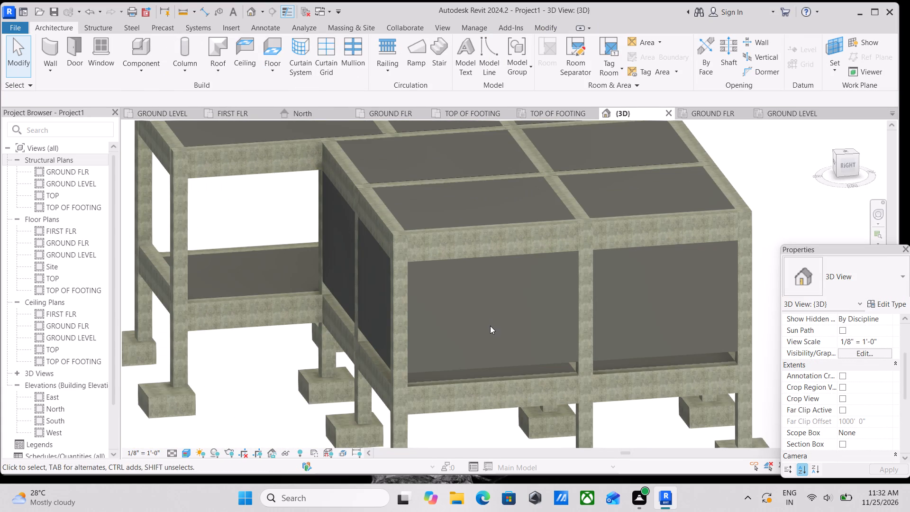
{"action": "middle_click_drag", "start_coordinate": [494, 338], "coordinate": [446, 280], "text": "shift"}
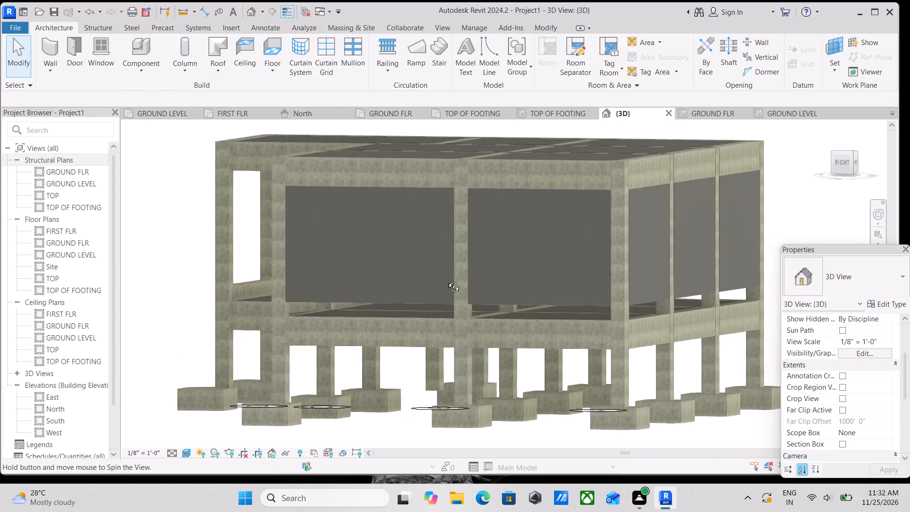
{"action": "middle_click_drag", "start_coordinate": [446, 280], "coordinate": [542, 361], "text": "shift"}
{"action": "middle_click_drag", "start_coordinate": [503, 320], "coordinate": [508, 333], "text": "shift"}
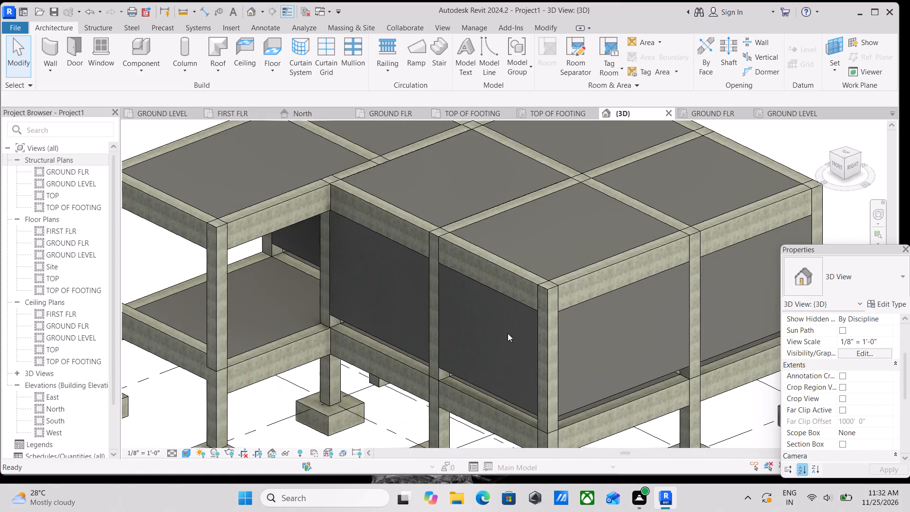
{"action": "scroll", "coordinate": [508, 333], "scroll_direction": "down", "scroll_amount": 3}
{"action": "middle_click_drag", "start_coordinate": [530, 315], "coordinate": [578, 274]}
{"action": "middle_click_drag", "start_coordinate": [566, 296], "coordinate": [535, 314], "text": "shift"}
{"action": "middle_click_drag", "start_coordinate": [535, 314], "coordinate": [515, 313], "text": "shift"}
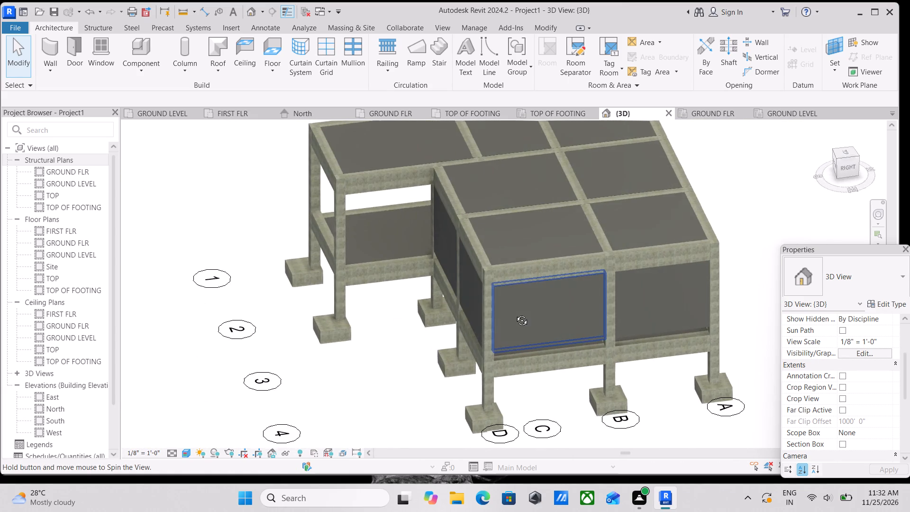
{"action": "middle_click_drag", "start_coordinate": [515, 313], "coordinate": [358, 287], "text": "shift"}
{"action": "middle_click_drag", "start_coordinate": [510, 287], "coordinate": [291, 264], "text": "shift"}
{"action": "middle_click_drag", "start_coordinate": [681, 292], "coordinate": [492, 294], "text": "shift"}
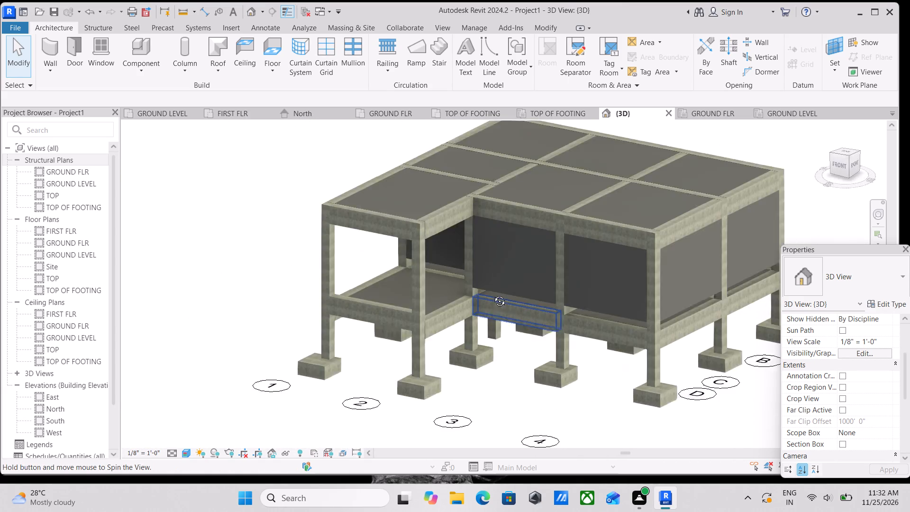
{"action": "middle_click_drag", "start_coordinate": [492, 294], "coordinate": [473, 294], "text": "shift"}
{"action": "scroll", "coordinate": [473, 294], "scroll_direction": "up", "scroll_amount": 2, "text": "shift"}
{"action": "middle_click_drag", "start_coordinate": [661, 263], "coordinate": [630, 319]}
{"action": "scroll", "coordinate": [631, 366], "scroll_direction": "up", "scroll_amount": 3}
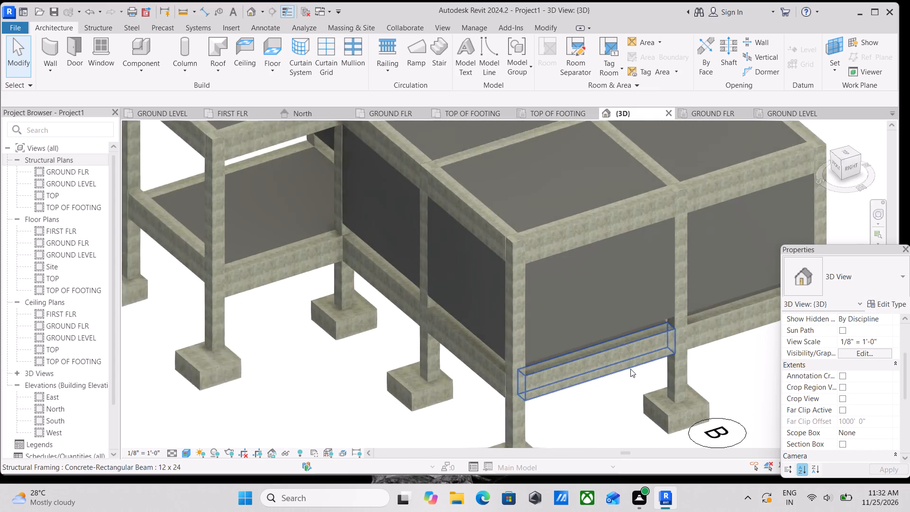
{"action": "scroll", "coordinate": [630, 369], "scroll_direction": "up", "scroll_amount": 5}
{"action": "middle_click_drag", "start_coordinate": [526, 327], "coordinate": [517, 269]}
{"action": "scroll", "coordinate": [518, 272], "scroll_direction": "up", "scroll_amount": 1}
{"action": "middle_click_drag", "start_coordinate": [566, 322], "coordinate": [557, 263], "text": "shift"}
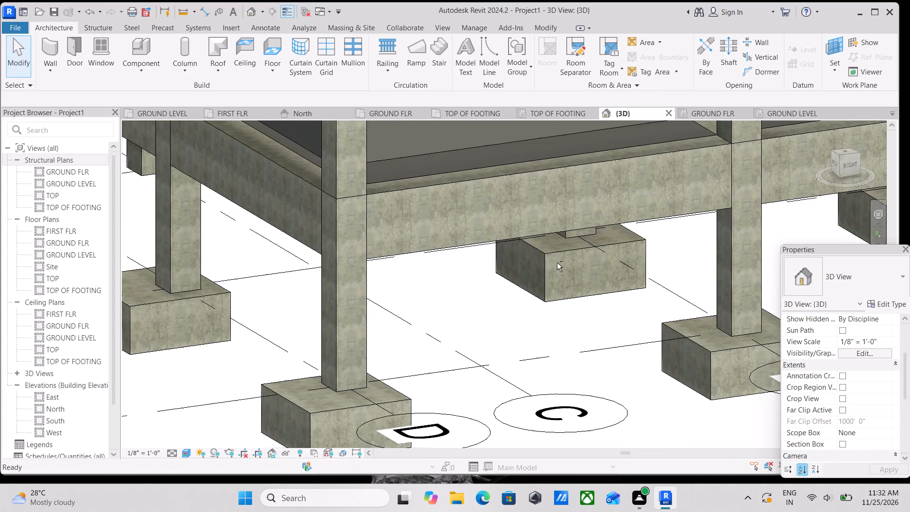
{"action": "scroll", "coordinate": [557, 263], "scroll_direction": "down", "scroll_amount": 4}
{"action": "middle_click_drag", "start_coordinate": [546, 257], "coordinate": [653, 283], "text": "shift"}
{"action": "middle_click_drag", "start_coordinate": [641, 294], "coordinate": [611, 256], "text": "shift"}
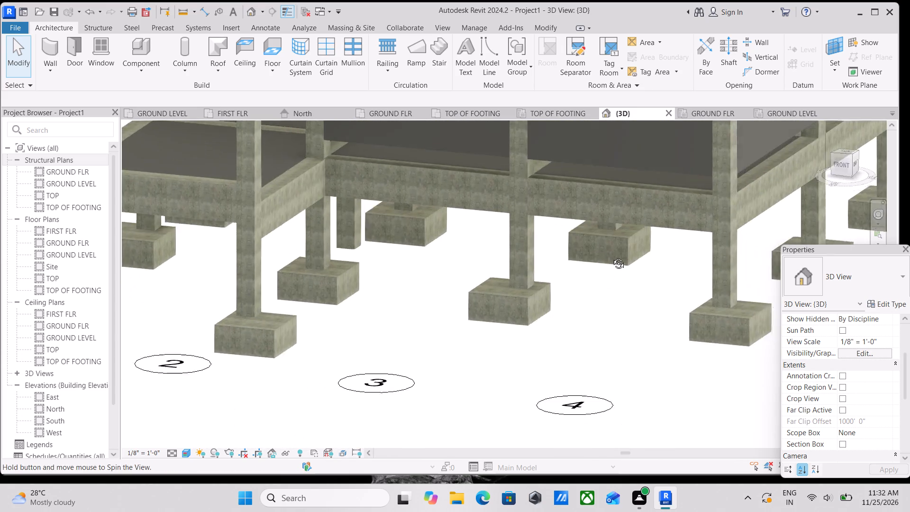
Examine the realistic 3D model from the front and the front-right corner, checking the gaps between walls and floor beams.
{"action": "middle_click_drag", "start_coordinate": [611, 256], "coordinate": [610, 255], "text": "shift"}
{"action": "scroll", "coordinate": [602, 257], "scroll_direction": "down", "scroll_amount": 1}
{"action": "middle_click_drag", "start_coordinate": [602, 258], "coordinate": [620, 319]}
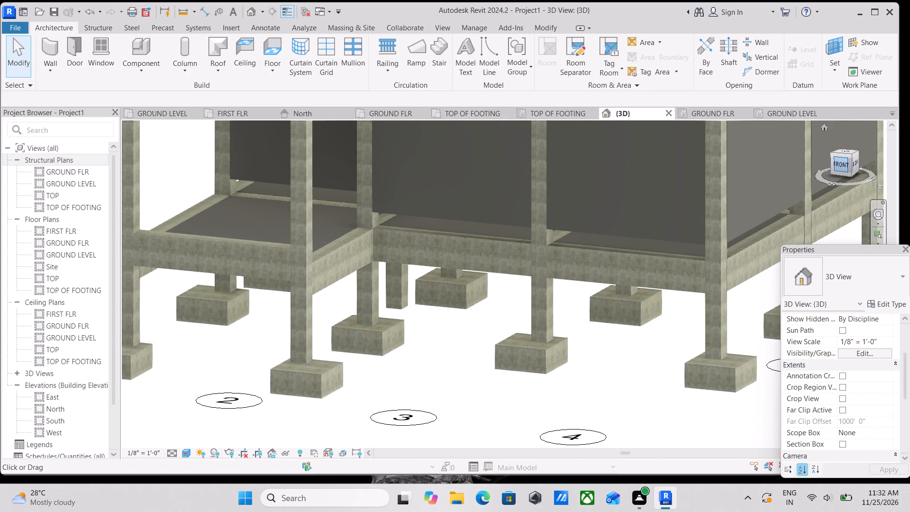
{"action": "left_click", "coordinate": [836, 165]}
{"action": "scroll", "coordinate": [496, 329], "scroll_direction": "up", "scroll_amount": 3}
{"action": "scroll", "coordinate": [526, 290], "scroll_direction": "up", "scroll_amount": 7}
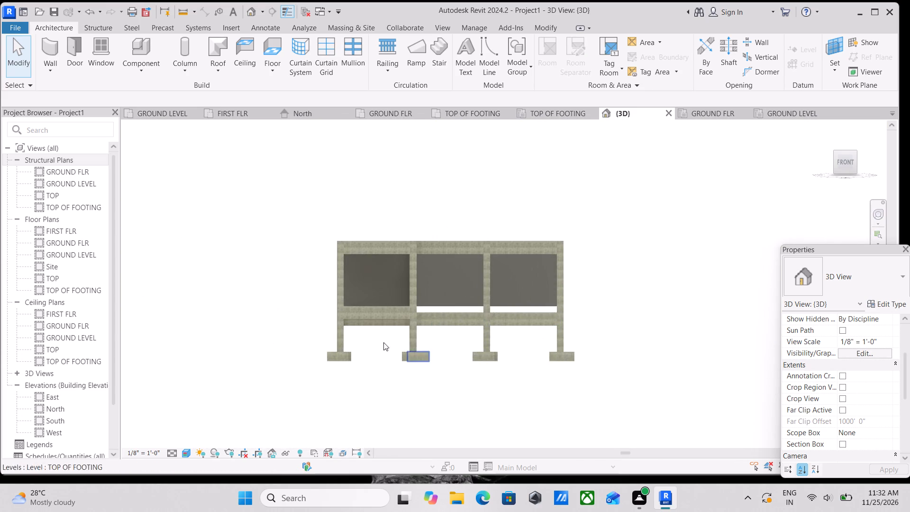
{"action": "scroll", "coordinate": [383, 342], "scroll_direction": "up", "scroll_amount": 4}
{"action": "middle_click_drag", "start_coordinate": [339, 311], "coordinate": [516, 321]}
{"action": "scroll", "coordinate": [326, 329], "scroll_direction": "down", "scroll_amount": 1}
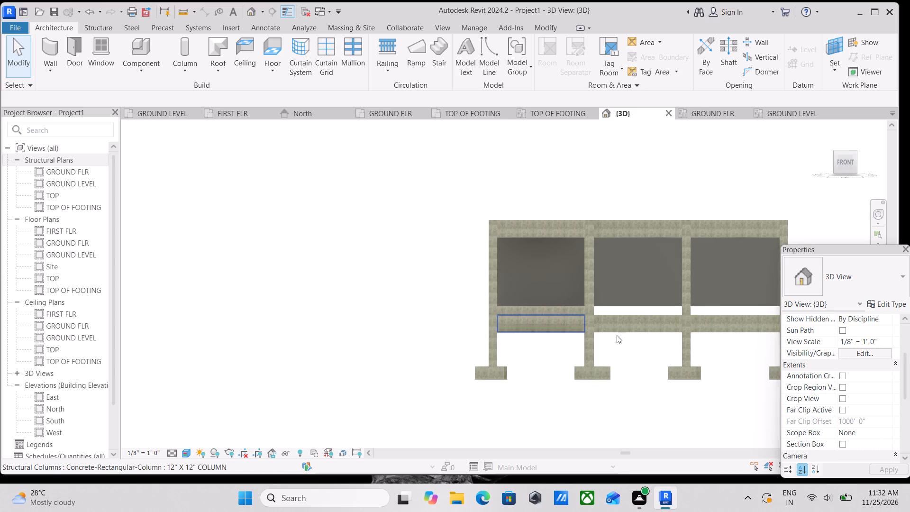
{"action": "middle_click_drag", "start_coordinate": [701, 324], "coordinate": [669, 338]}
{"action": "scroll", "coordinate": [602, 315], "scroll_direction": "up", "scroll_amount": 3}
{"action": "scroll", "coordinate": [580, 315], "scroll_direction": "down", "scroll_amount": 2}
{"action": "middle_click_drag", "start_coordinate": [581, 316], "coordinate": [583, 337], "text": "shift"}
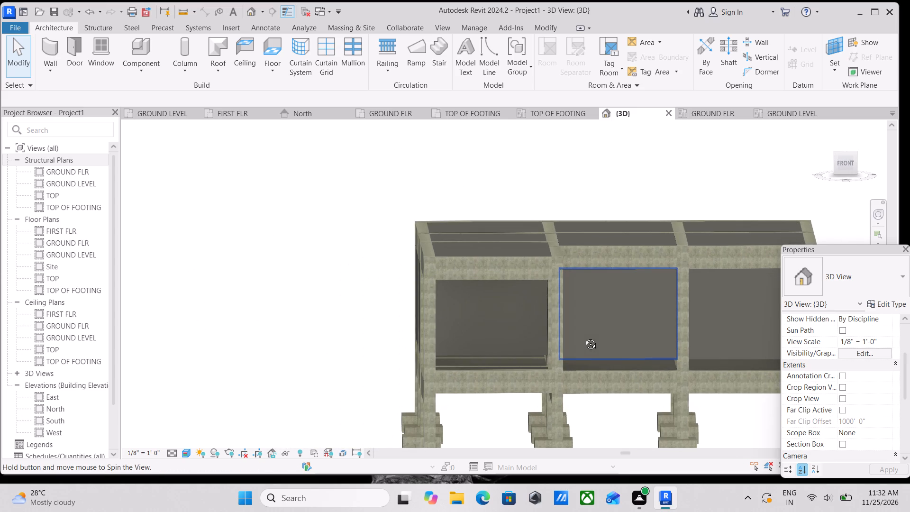
{"action": "middle_click_drag", "start_coordinate": [583, 337], "coordinate": [554, 329], "text": "shift"}
{"action": "middle_click_drag", "start_coordinate": [635, 332], "coordinate": [587, 340], "text": "shift"}
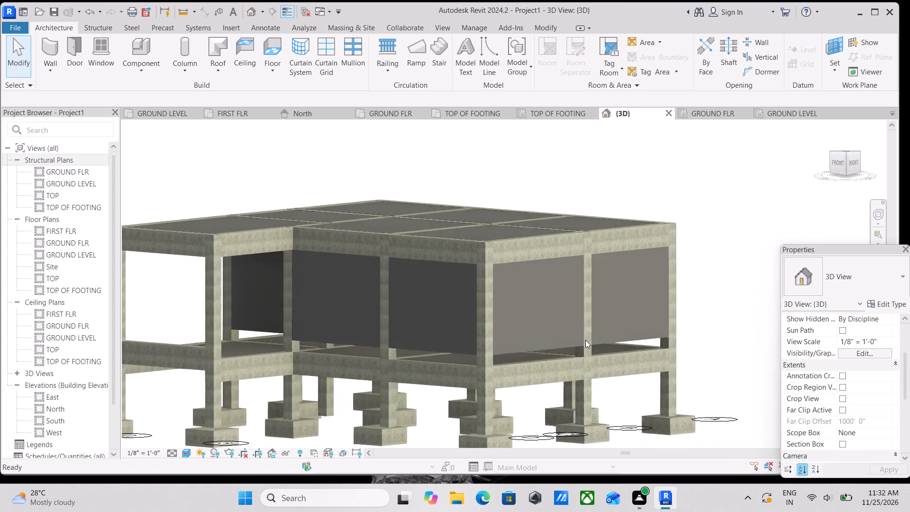
{"action": "scroll", "coordinate": [589, 335], "scroll_direction": "down", "scroll_amount": 3}
{"action": "middle_click_drag", "start_coordinate": [586, 336], "coordinate": [635, 294]}
Change the 3D view's visual style to Shaded.
{"action": "left_click", "coordinate": [185, 452]}
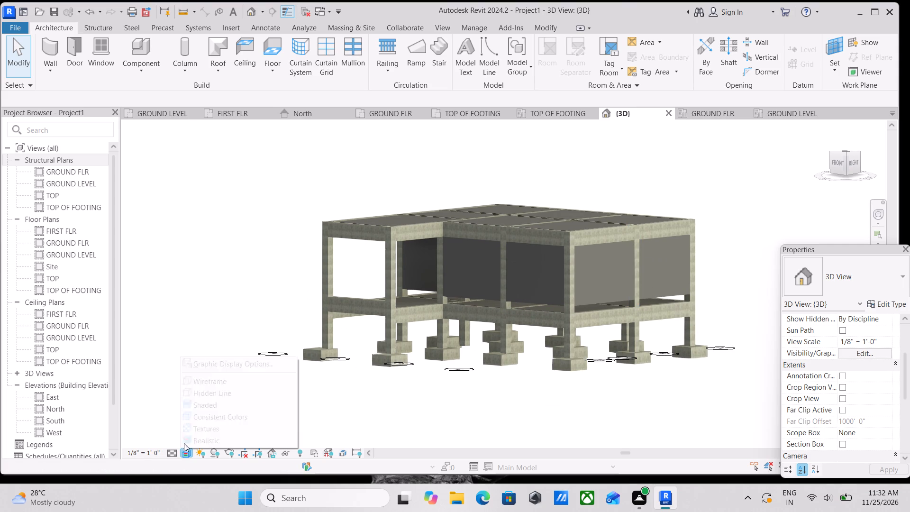
{"action": "left_click", "coordinate": [198, 399]}
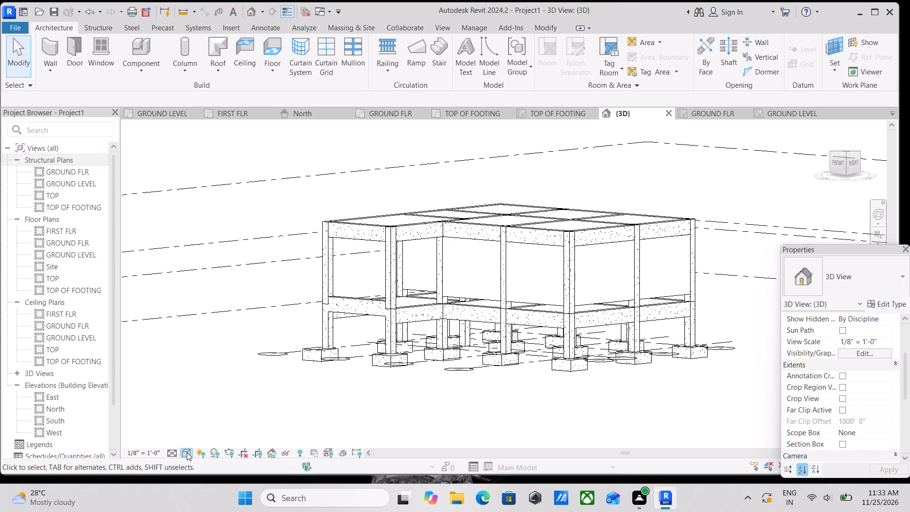
{"action": "left_click", "coordinate": [187, 452]}
{"action": "left_click", "coordinate": [203, 407]}
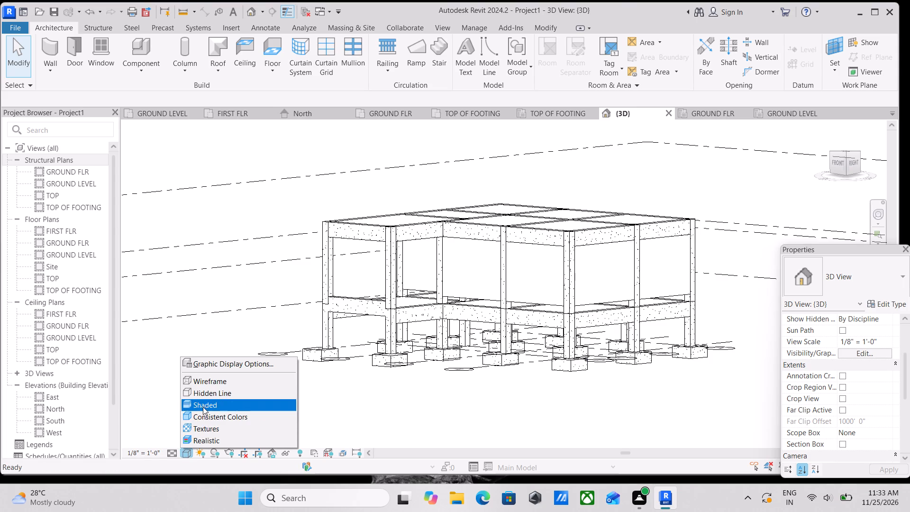
{"action": "scroll", "coordinate": [454, 357], "scroll_direction": "down", "scroll_amount": 2}
{"action": "middle_click_drag", "start_coordinate": [516, 351], "coordinate": [510, 378], "text": "shift"}
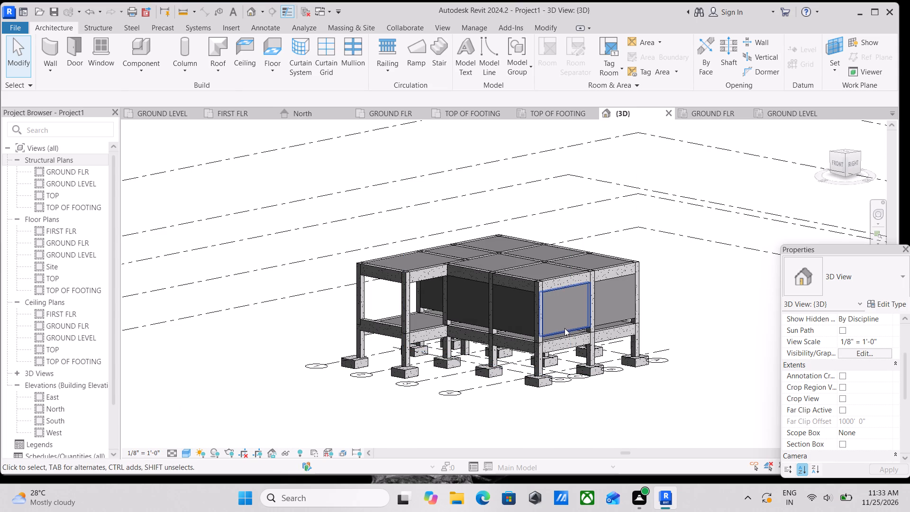
Create a new material from the structure layer of the Basic Wall Generic - 8" type.
{"action": "left_click", "coordinate": [564, 328]}
{"action": "left_click", "coordinate": [898, 304]}
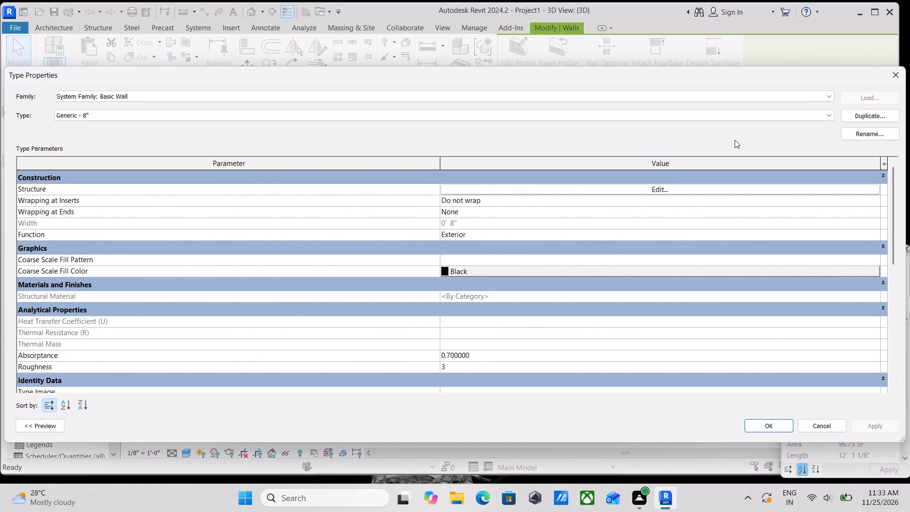
{"action": "left_click", "coordinate": [682, 185]}
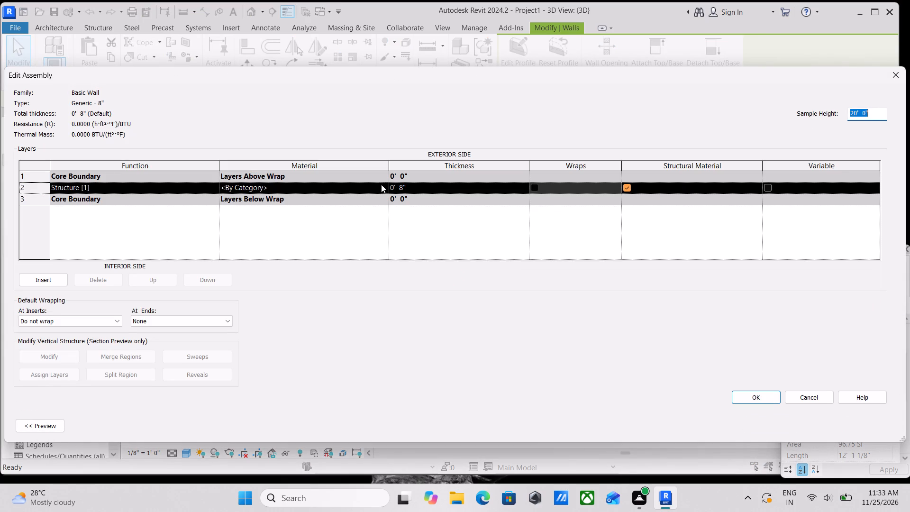
{"action": "left_click", "coordinate": [379, 185]}
{"action": "left_click", "coordinate": [382, 187]}
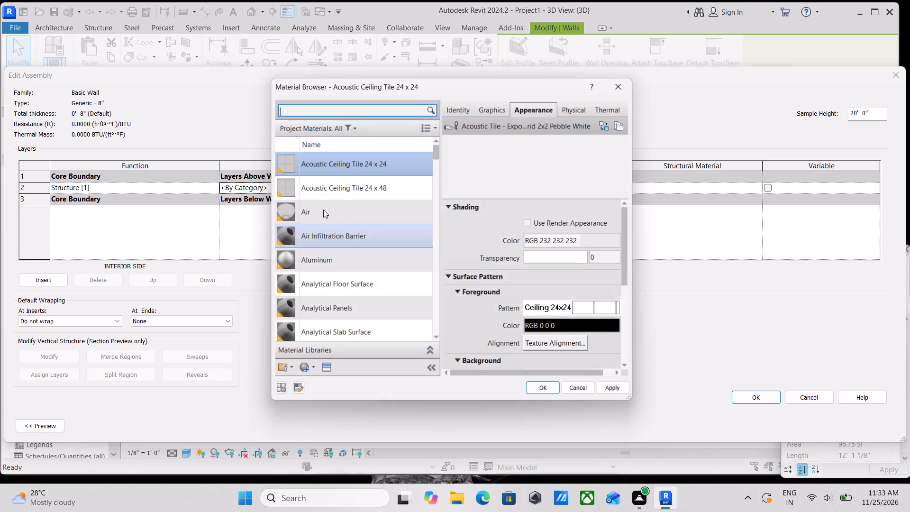
{"action": "left_click", "coordinate": [636, 81]}
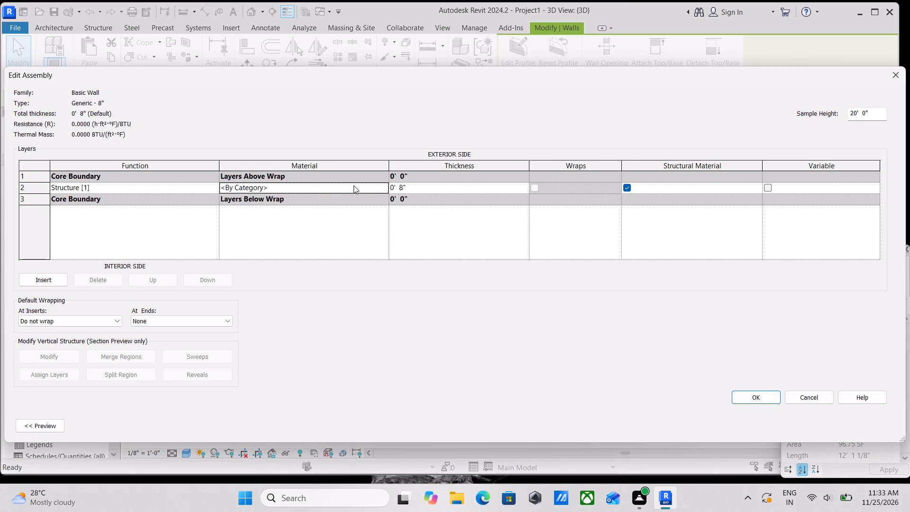
{"action": "left_click", "coordinate": [382, 186]}
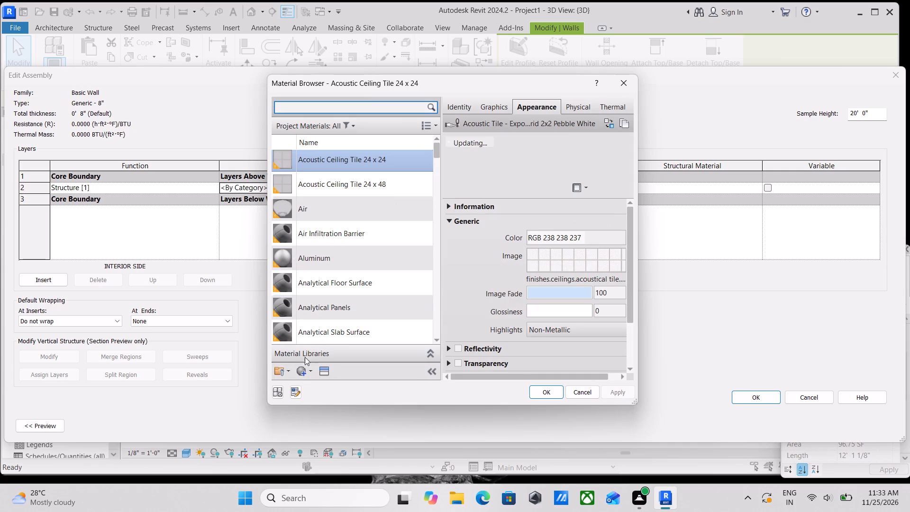
{"action": "left_click", "coordinate": [302, 372]}
{"action": "left_click", "coordinate": [317, 387]}
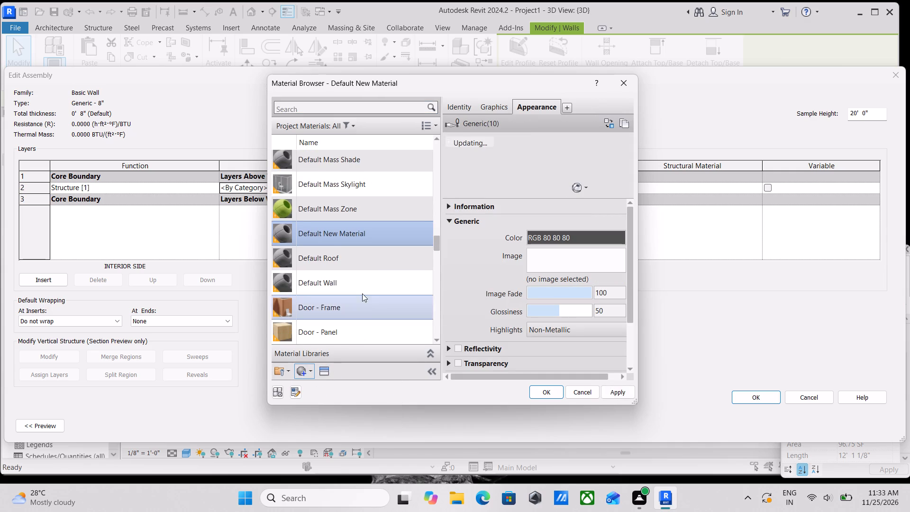
Rename the new material as beige colour.
{"action": "right_click", "coordinate": [347, 235]}
{"action": "left_click", "coordinate": [376, 280]}
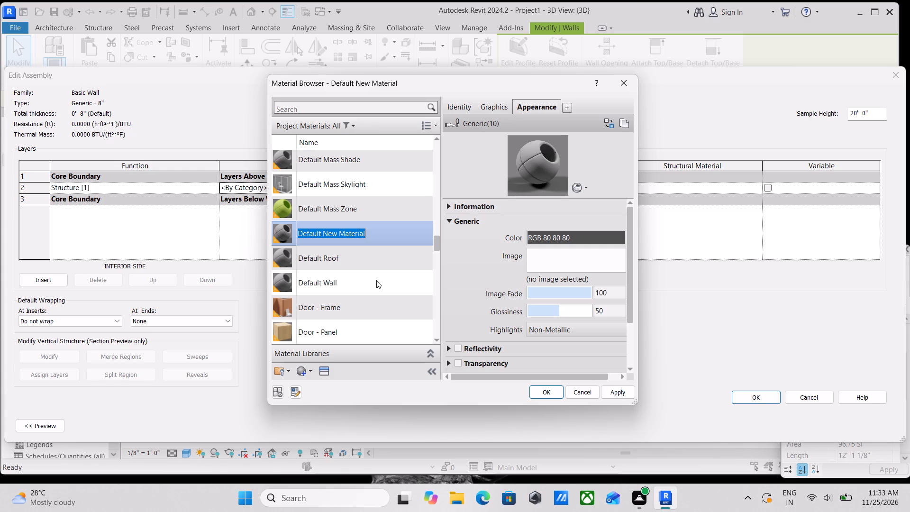
{"action": "type", "text": "beig"}
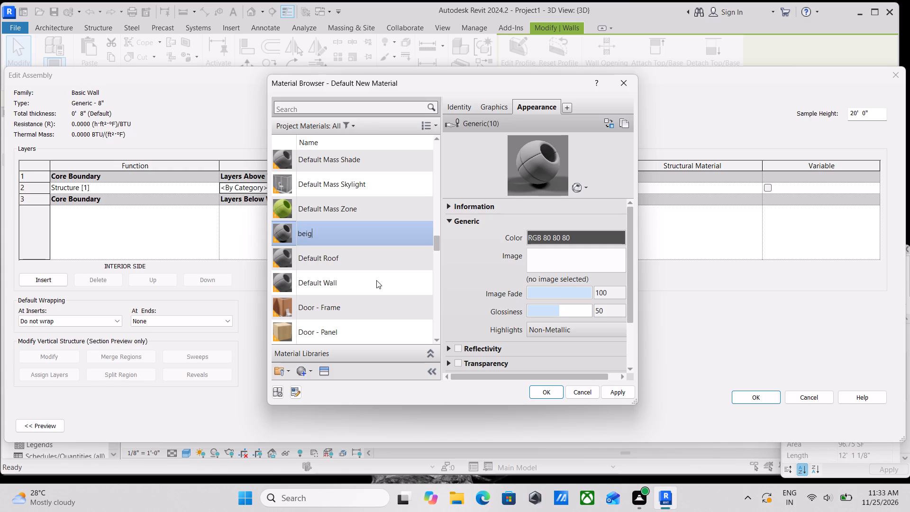
{"action": "type", "text": "e"}
{"action": "key", "text": "space"}
{"action": "type", "text": "colour"}
{"action": "key", "text": "space"}
Replace the beige colour material's appearance with the Beige asset from the Appearance Library's Wall Paint Matte category and apply it.
{"action": "left_click", "coordinate": [328, 374]}
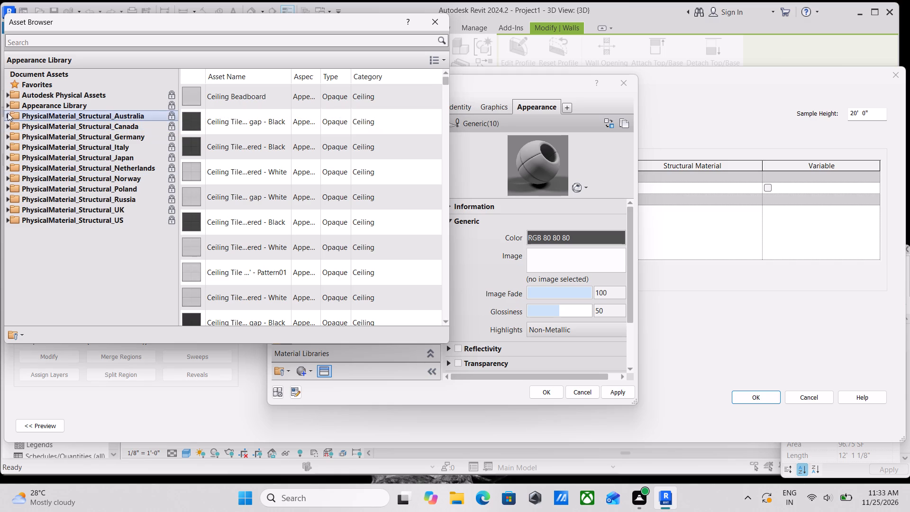
{"action": "left_click", "coordinate": [6, 106]}
{"action": "scroll", "coordinate": [99, 239], "scroll_direction": "down", "scroll_amount": 2}
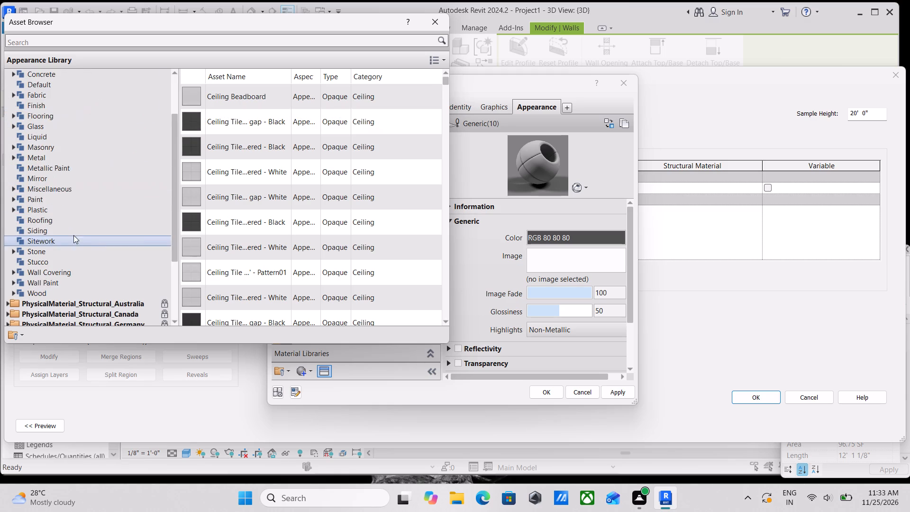
{"action": "scroll", "coordinate": [43, 232], "scroll_direction": "down", "scroll_amount": 1}
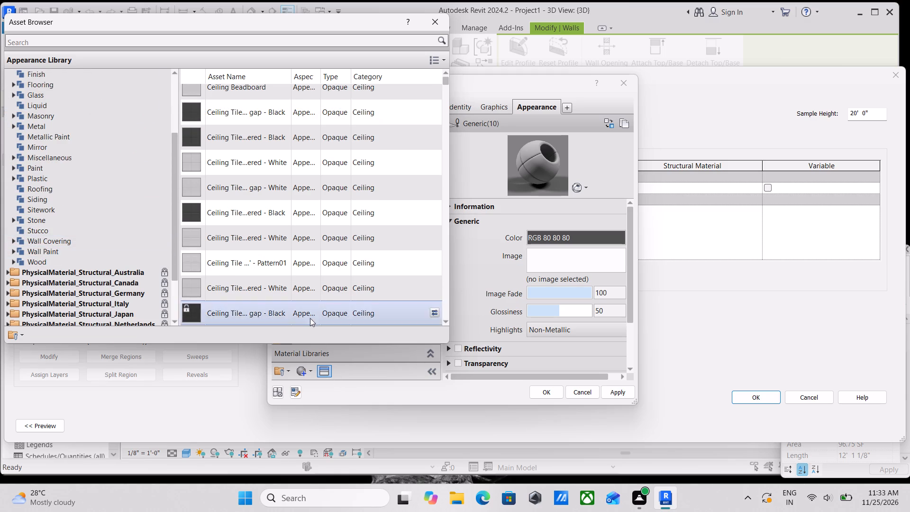
{"action": "scroll", "coordinate": [65, 230], "scroll_direction": "up", "scroll_amount": 2}
{"action": "scroll", "coordinate": [20, 267], "scroll_direction": "down", "scroll_amount": 1}
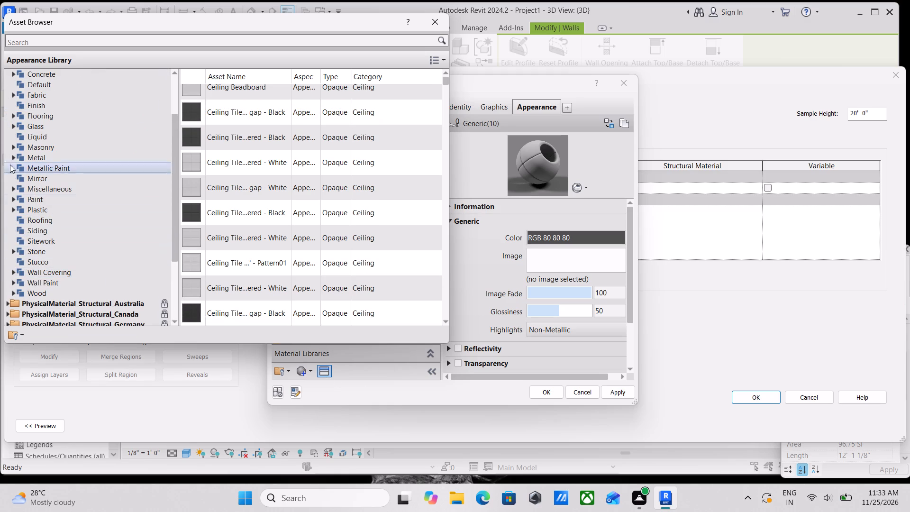
{"action": "scroll", "coordinate": [32, 263], "scroll_direction": "down", "scroll_amount": 1}
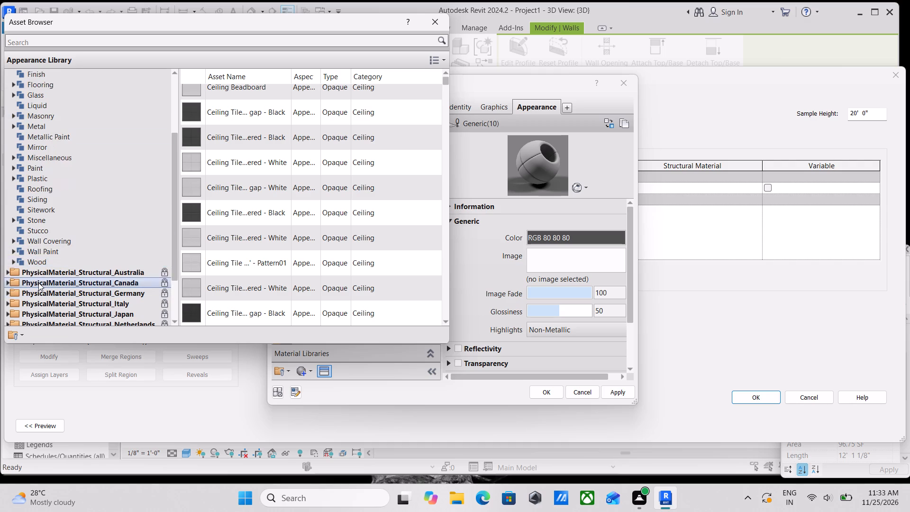
{"action": "left_click", "coordinate": [38, 257]}
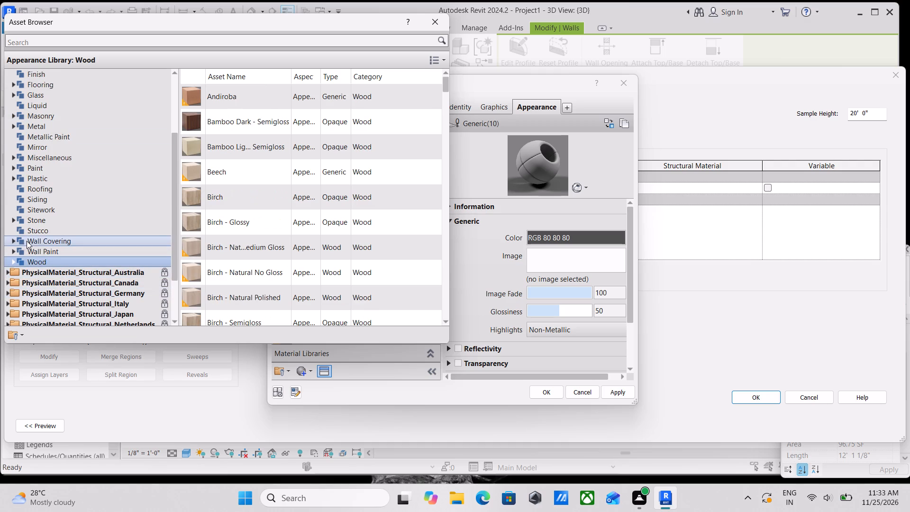
{"action": "double_click", "coordinate": [36, 240]}
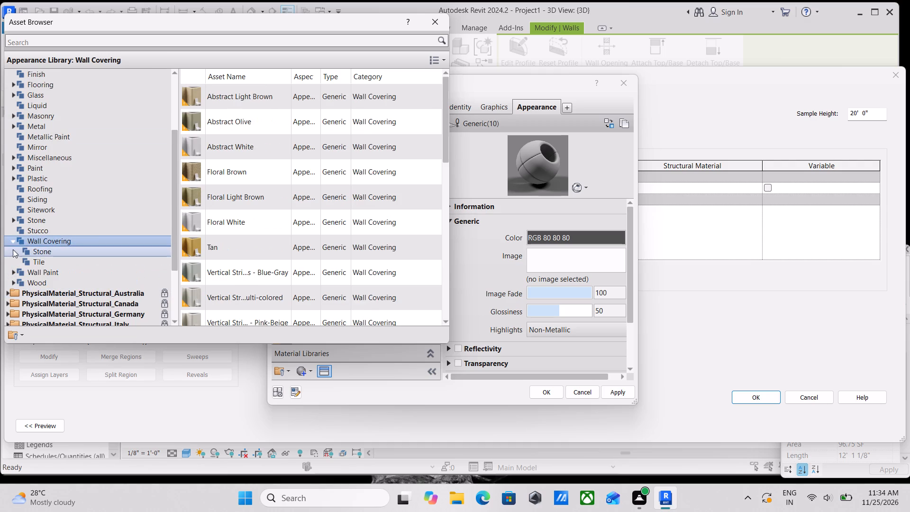
{"action": "scroll", "coordinate": [18, 195], "scroll_direction": "up", "scroll_amount": 1}
{"action": "scroll", "coordinate": [27, 242], "scroll_direction": "down", "scroll_amount": 2}
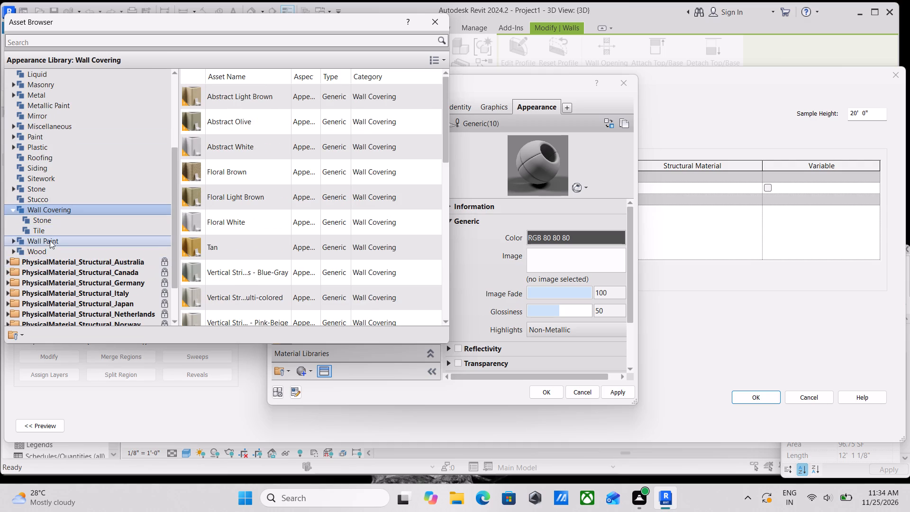
{"action": "double_click", "coordinate": [50, 242]}
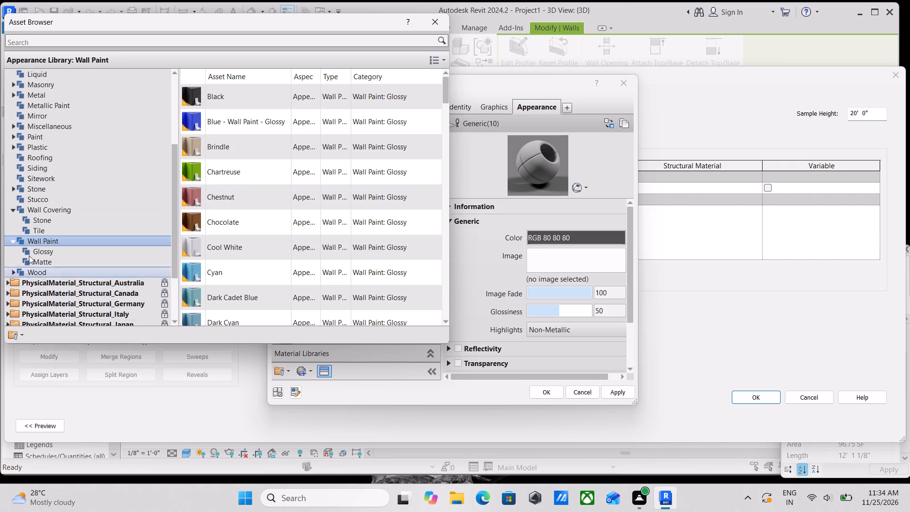
{"action": "double_click", "coordinate": [46, 262]}
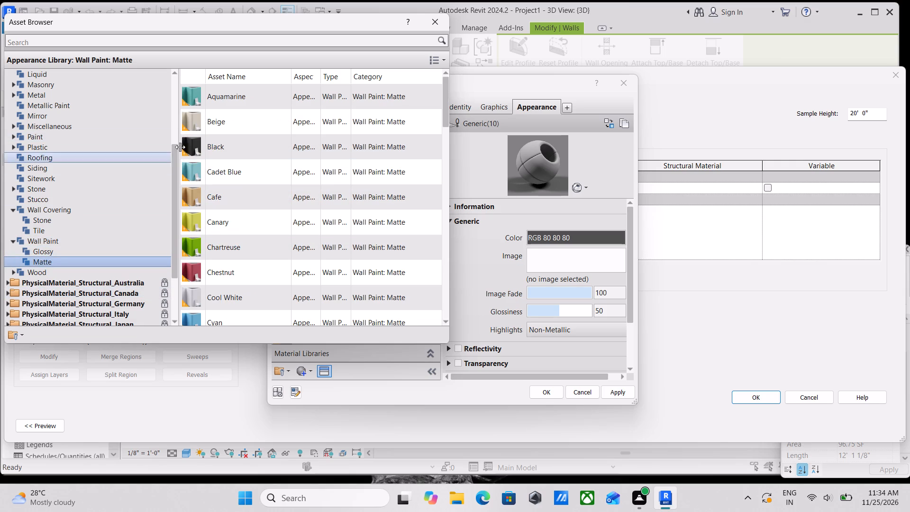
{"action": "double_click", "coordinate": [226, 125]}
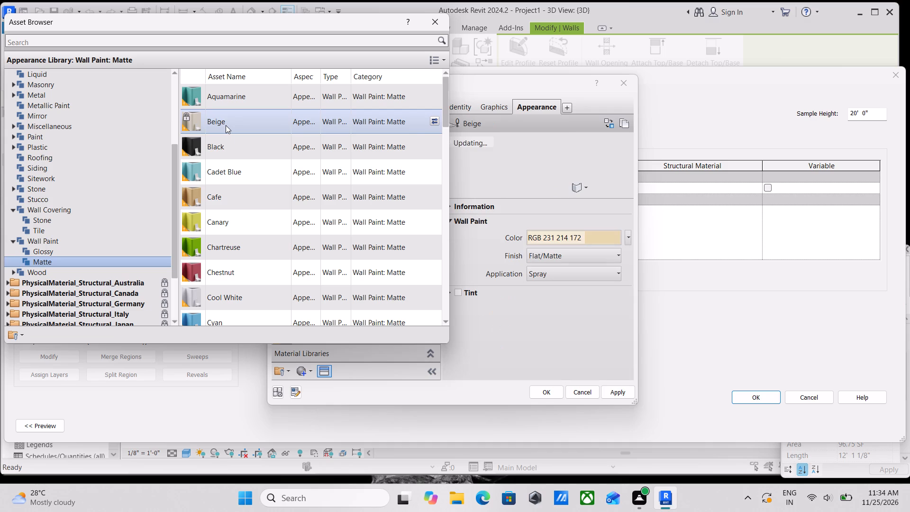
{"action": "left_click", "coordinate": [232, 198]}
{"action": "left_click", "coordinate": [232, 198]}
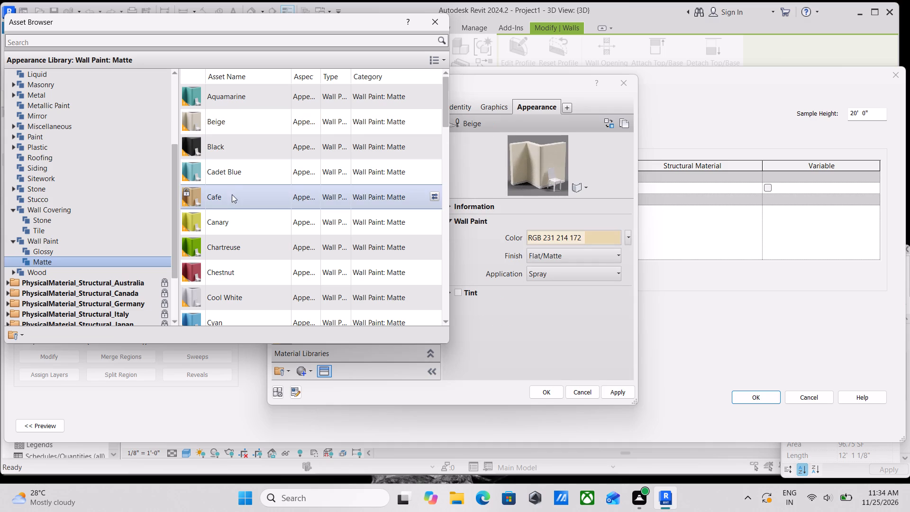
{"action": "double_click", "coordinate": [231, 123]}
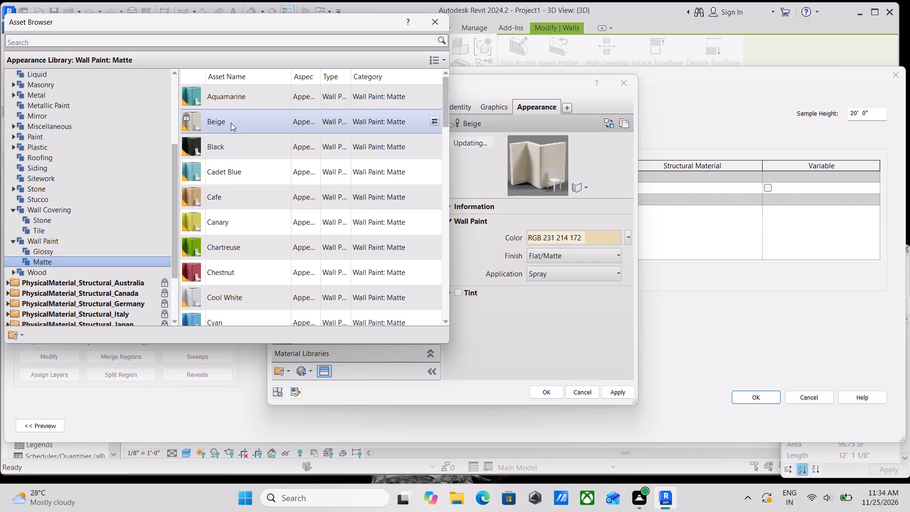
{"action": "double_click", "coordinate": [231, 123]}
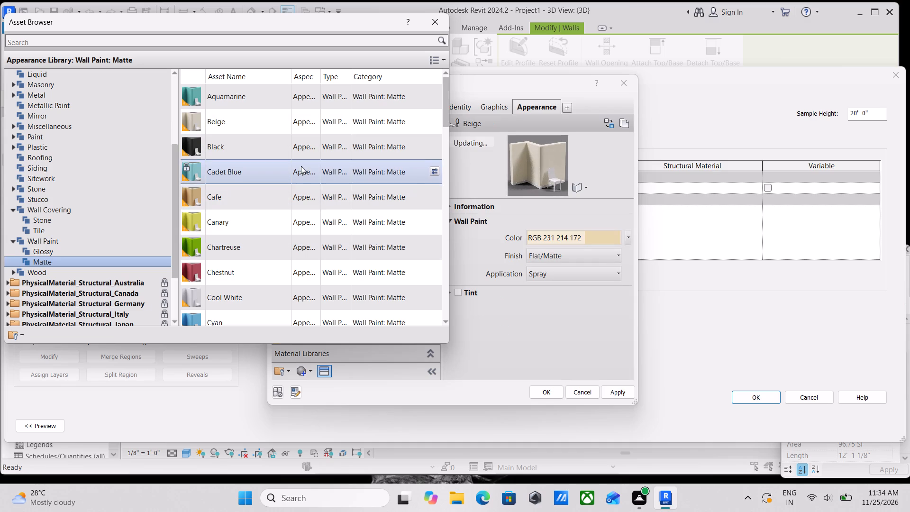
{"action": "left_click", "coordinate": [617, 385]}
{"action": "left_click", "coordinate": [617, 392]}
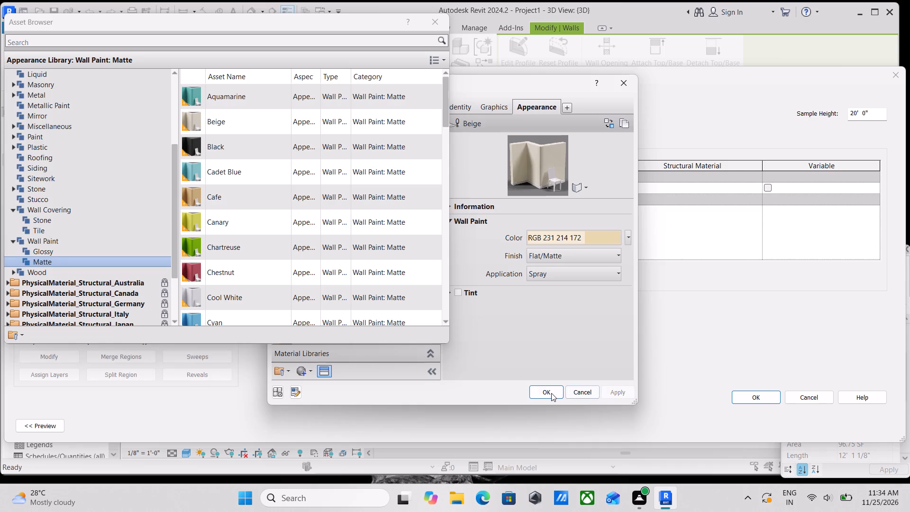
Assign the beige colour material to the structure layer of the Generic - 8" wall type and apply the type changes.
{"action": "left_click", "coordinate": [548, 393]}
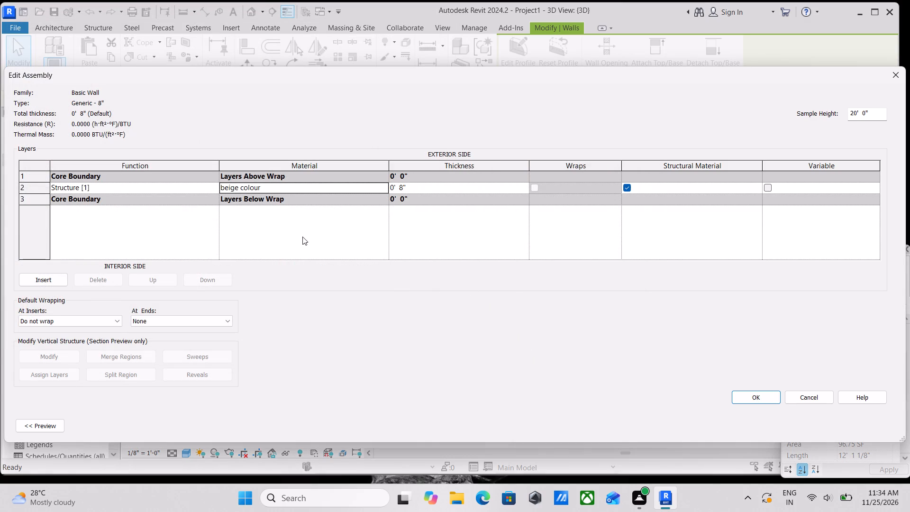
{"action": "left_click", "coordinate": [758, 396]}
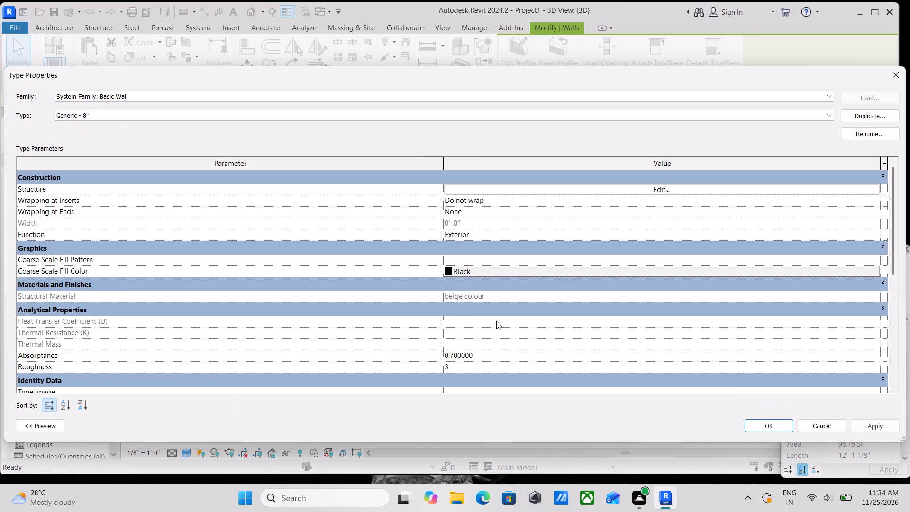
{"action": "left_click", "coordinate": [879, 425]}
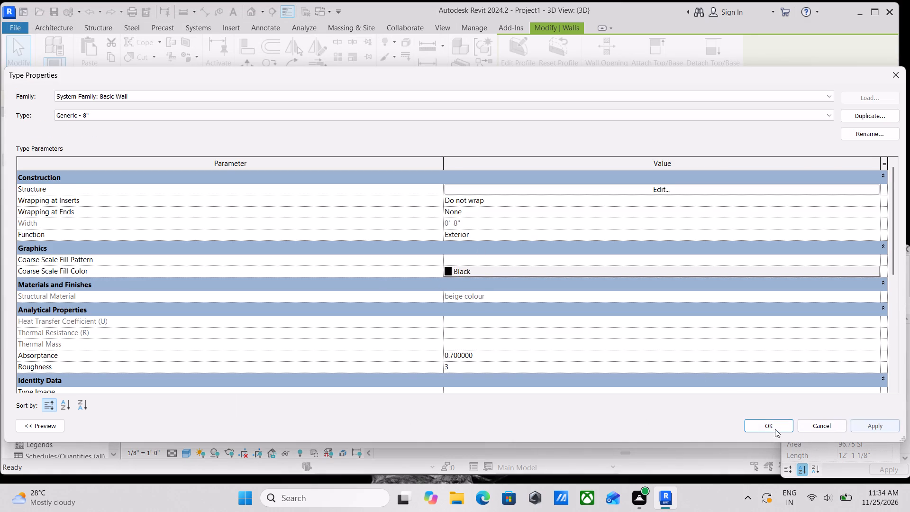
{"action": "left_click", "coordinate": [767, 428]}
{"action": "scroll", "coordinate": [607, 333], "scroll_direction": "up", "scroll_amount": 1}
{"action": "key", "text": "Escape"}
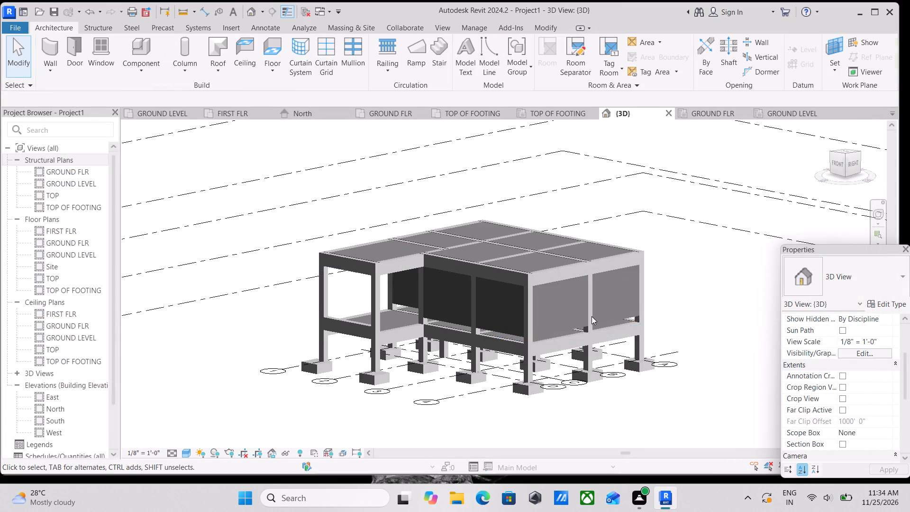
Check the layer structure and material of the Generic - 8" wall type from the right-facing wall nearest the front corner.
{"action": "scroll", "coordinate": [591, 316], "scroll_direction": "up", "scroll_amount": 2}
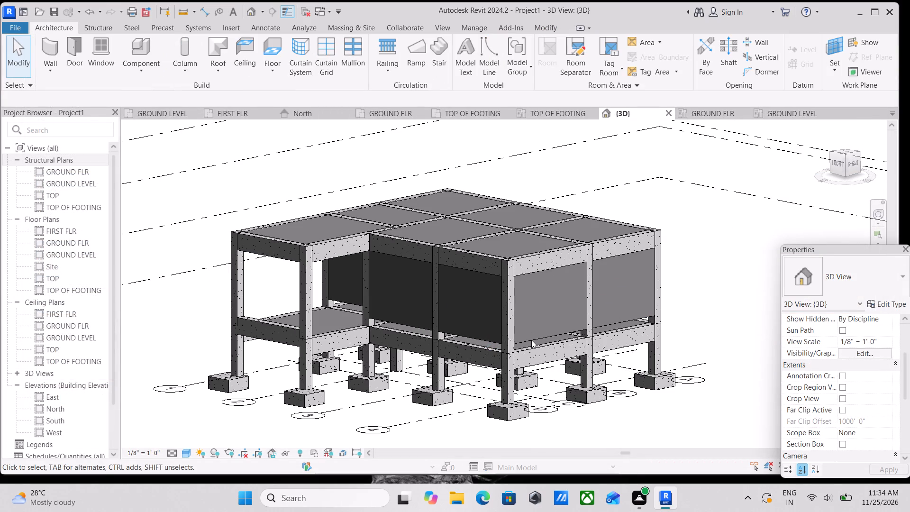
{"action": "scroll", "coordinate": [531, 340], "scroll_direction": "up", "scroll_amount": 8}
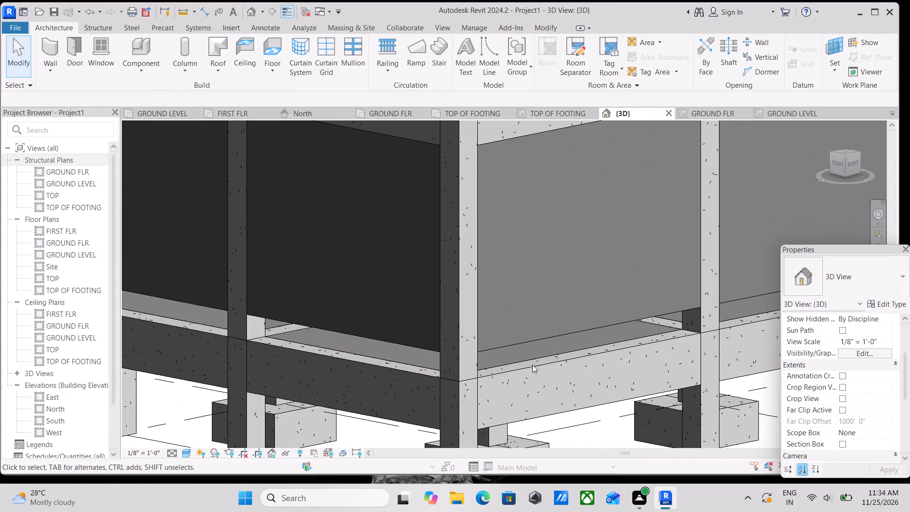
{"action": "left_click", "coordinate": [528, 338]}
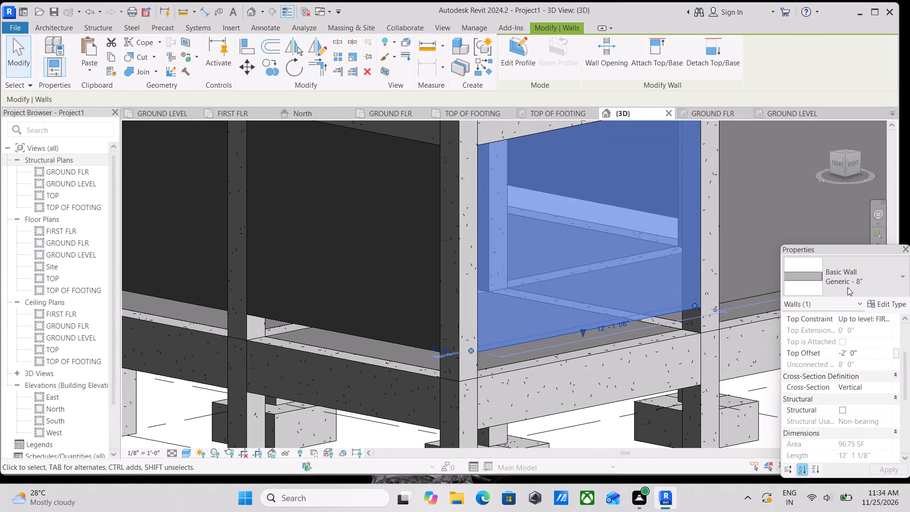
{"action": "left_click", "coordinate": [847, 287]}
{"action": "left_click", "coordinate": [847, 287]}
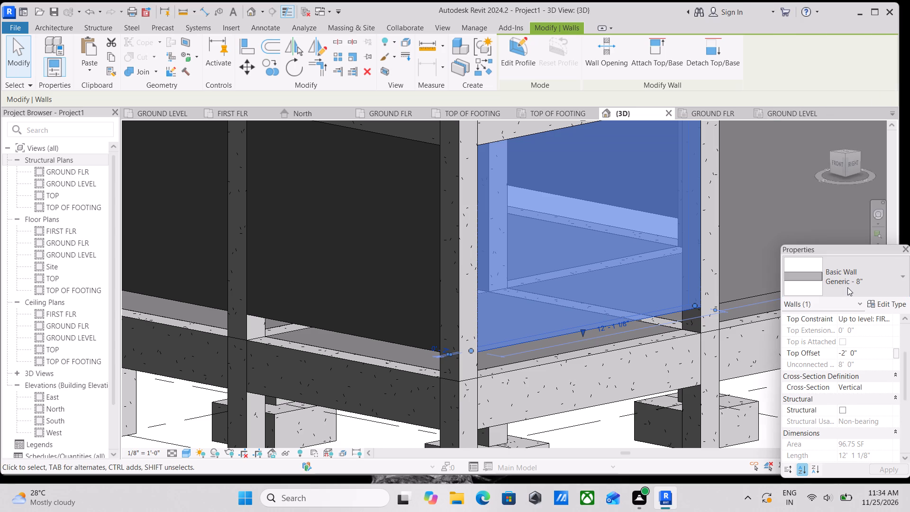
{"action": "left_click", "coordinate": [874, 299]}
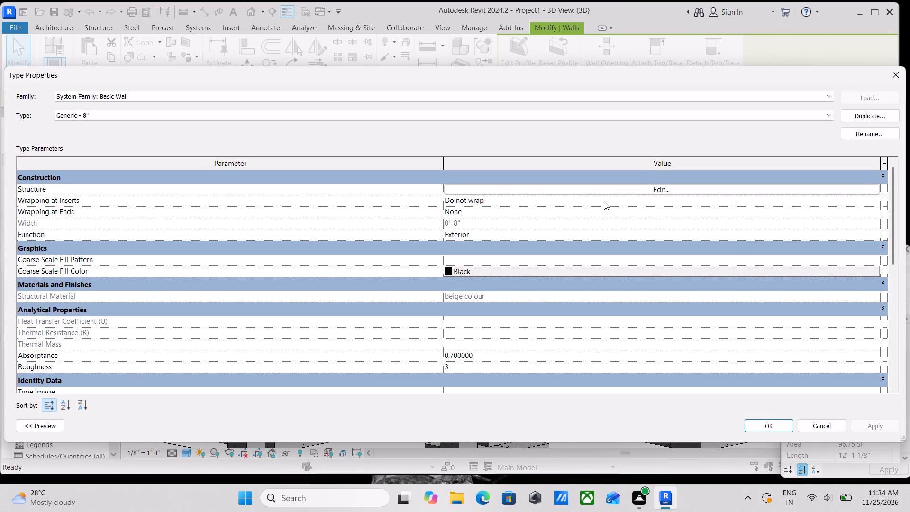
{"action": "left_click", "coordinate": [585, 188]}
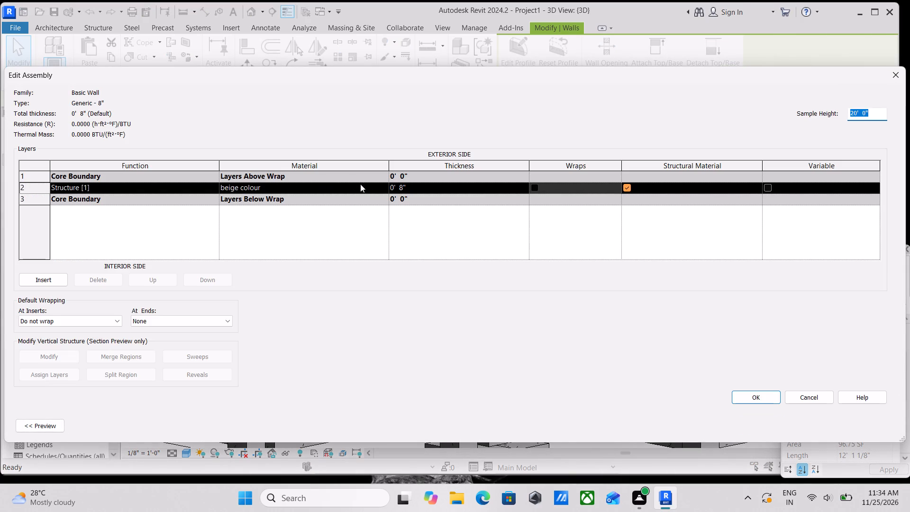
{"action": "left_click", "coordinate": [746, 392]}
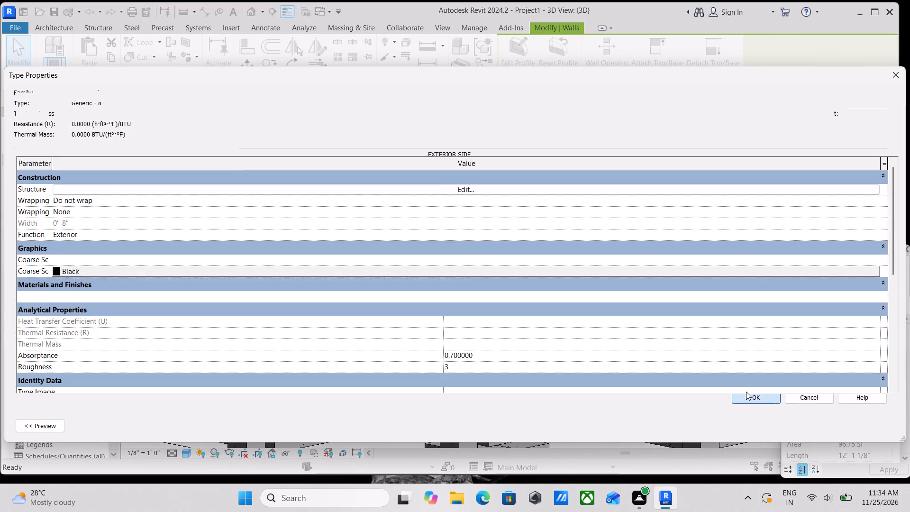
{"action": "left_click", "coordinate": [875, 428]}
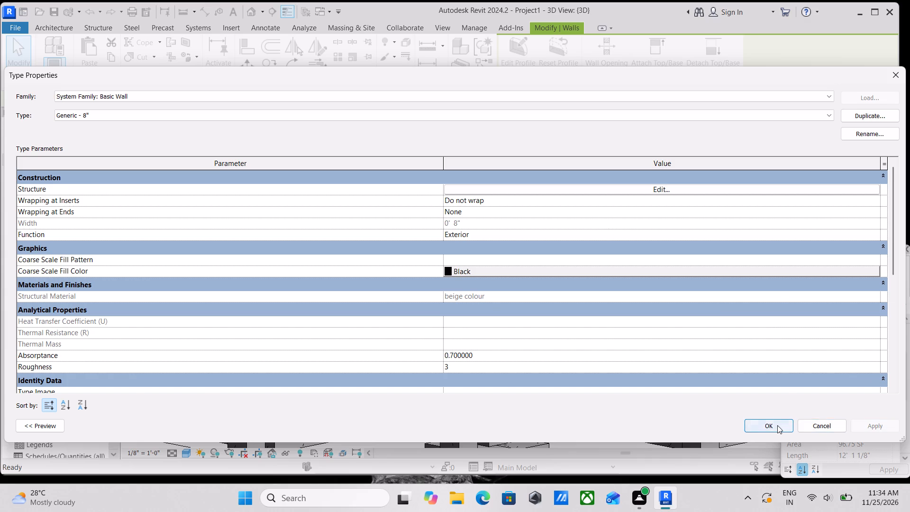
{"action": "left_click", "coordinate": [777, 425]}
{"action": "key", "text": "Escape"}
Examine the right-facing wall from another angle and look through the wall types available for it.
{"action": "scroll", "coordinate": [533, 279], "scroll_direction": "down", "scroll_amount": 2}
{"action": "key", "text": "Escape"}
{"action": "middle_click_drag", "start_coordinate": [533, 284], "coordinate": [528, 293]}
{"action": "scroll", "coordinate": [530, 293], "scroll_direction": "down", "scroll_amount": 2}
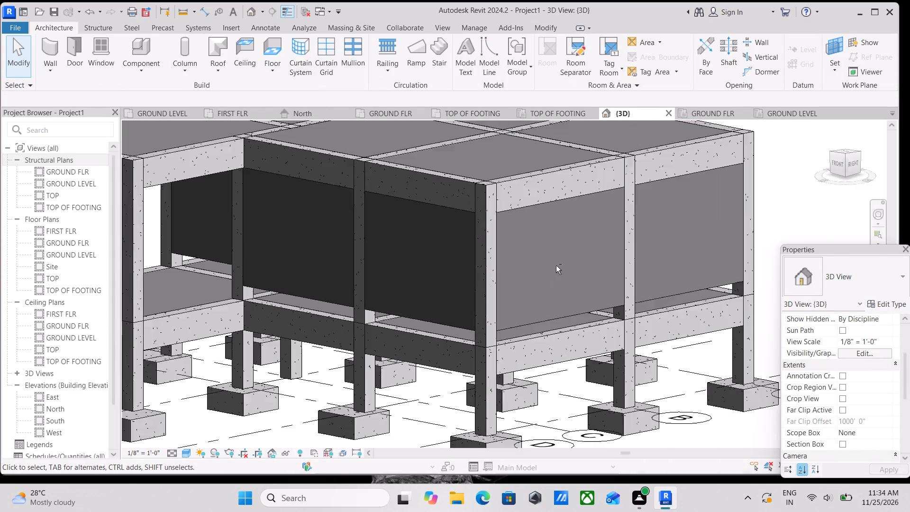
{"action": "middle_click_drag", "start_coordinate": [556, 265], "coordinate": [449, 302], "text": "shift"}
{"action": "scroll", "coordinate": [437, 301], "scroll_direction": "down", "scroll_amount": 1, "text": "shift"}
{"action": "middle_click_drag", "start_coordinate": [426, 286], "coordinate": [501, 424]}
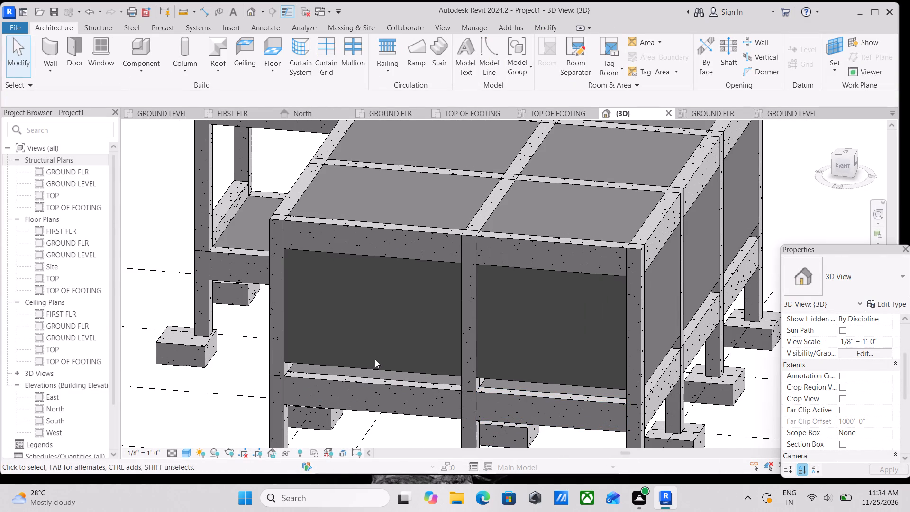
{"action": "scroll", "coordinate": [378, 367], "scroll_direction": "up", "scroll_amount": 5}
{"action": "left_click", "coordinate": [392, 373]}
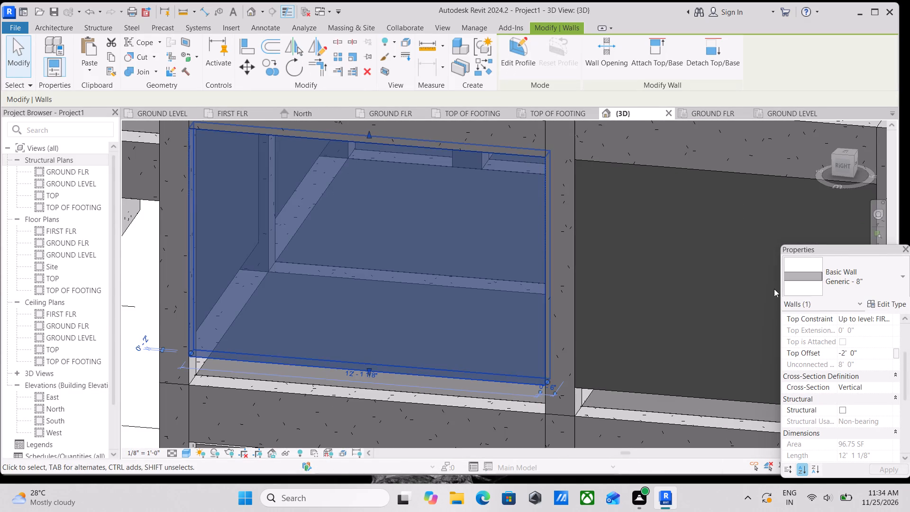
{"action": "left_click", "coordinate": [888, 289]}
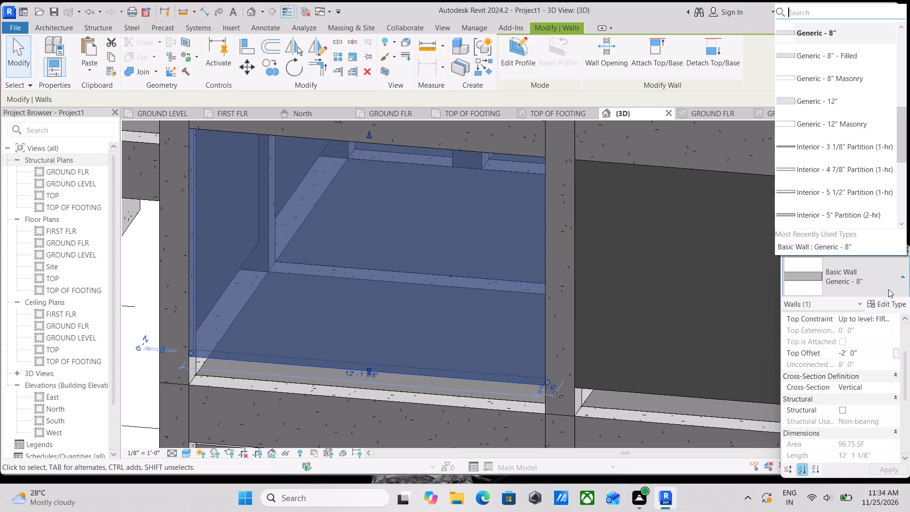
{"action": "left_click", "coordinate": [888, 289]}
{"action": "key", "text": "Escape"}
Delete the right-facing ground floor wall nearest the front corner.
{"action": "scroll", "coordinate": [336, 378], "scroll_direction": "down", "scroll_amount": 2}
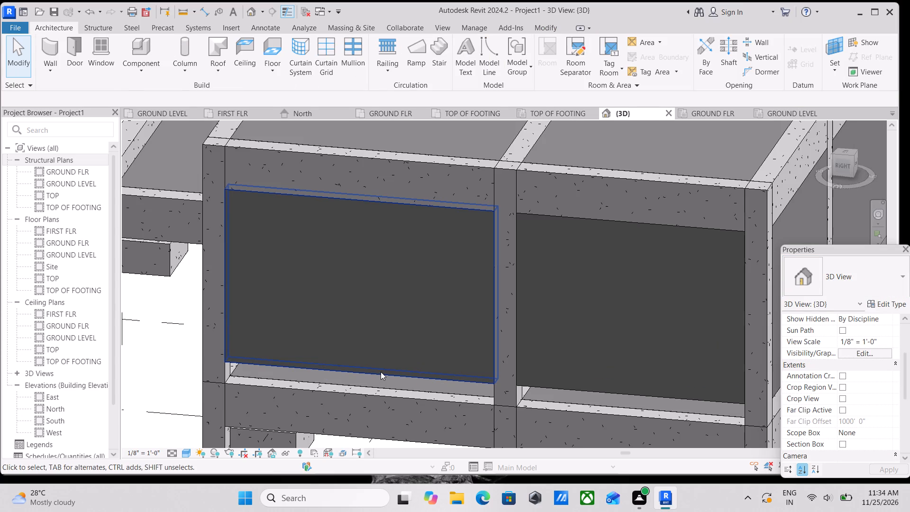
{"action": "left_click", "coordinate": [381, 372]}
{"action": "right_click", "coordinate": [381, 372]}
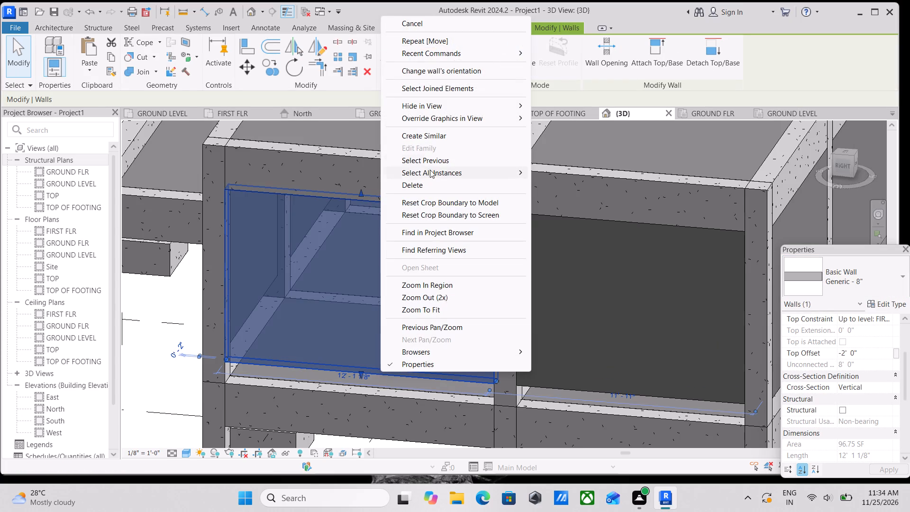
{"action": "left_click", "coordinate": [427, 184]}
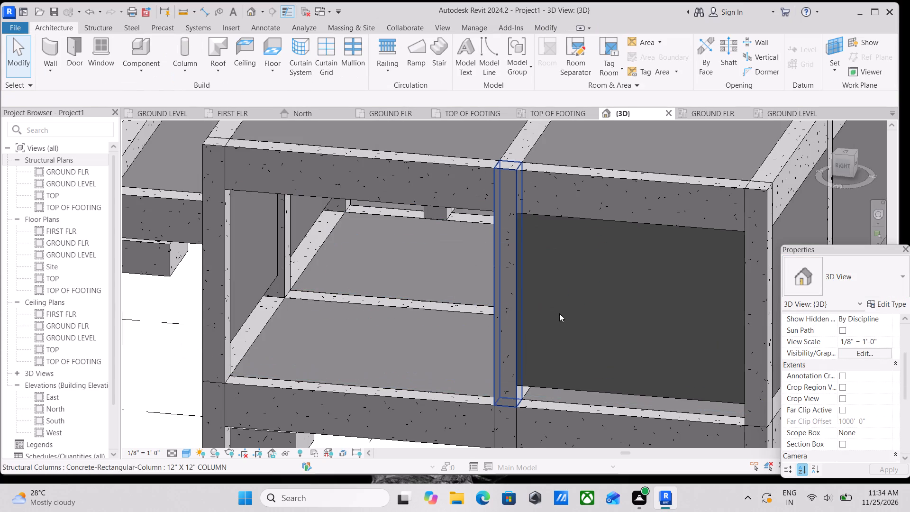
Select all remaining instances of the Basic Wall Generic - 8" type and delete them.
{"action": "left_click", "coordinate": [575, 384]}
{"action": "right_click", "coordinate": [575, 383]}
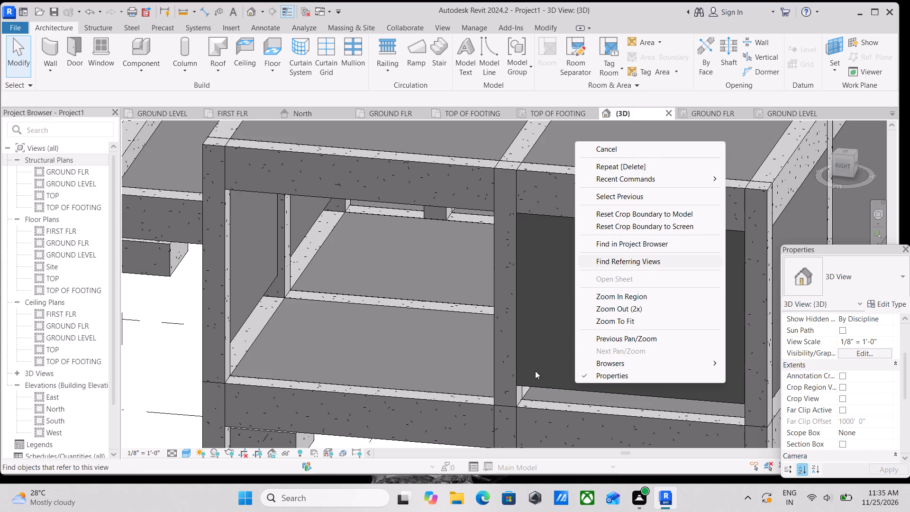
{"action": "key", "text": "Escape"}
{"action": "key", "text": "Escape"}
{"action": "left_click", "coordinate": [608, 387]}
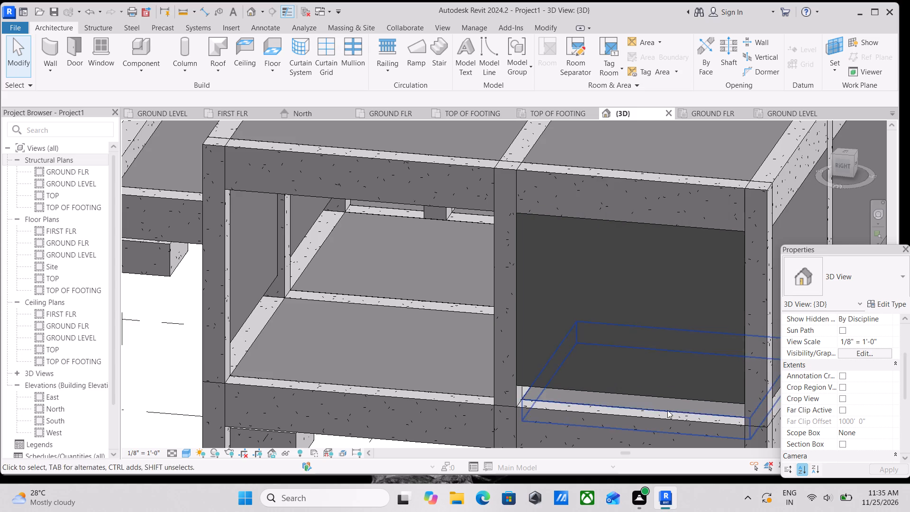
{"action": "scroll", "coordinate": [667, 409], "scroll_direction": "up", "scroll_amount": 6}
{"action": "left_click", "coordinate": [649, 383]}
{"action": "type", "text": "sa"}
{"action": "scroll", "coordinate": [649, 383], "scroll_direction": "down", "scroll_amount": 9}
{"action": "middle_click_drag", "start_coordinate": [646, 371], "coordinate": [537, 381]}
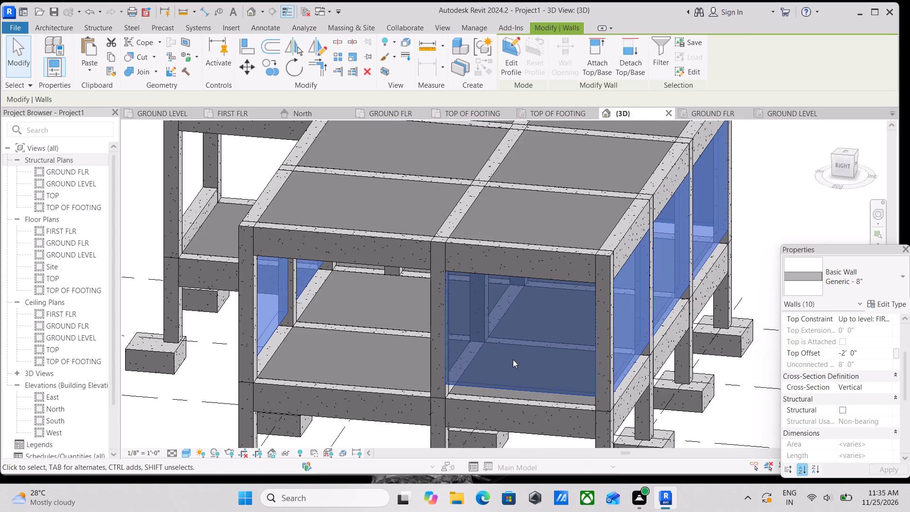
{"action": "right_click", "coordinate": [511, 359]}
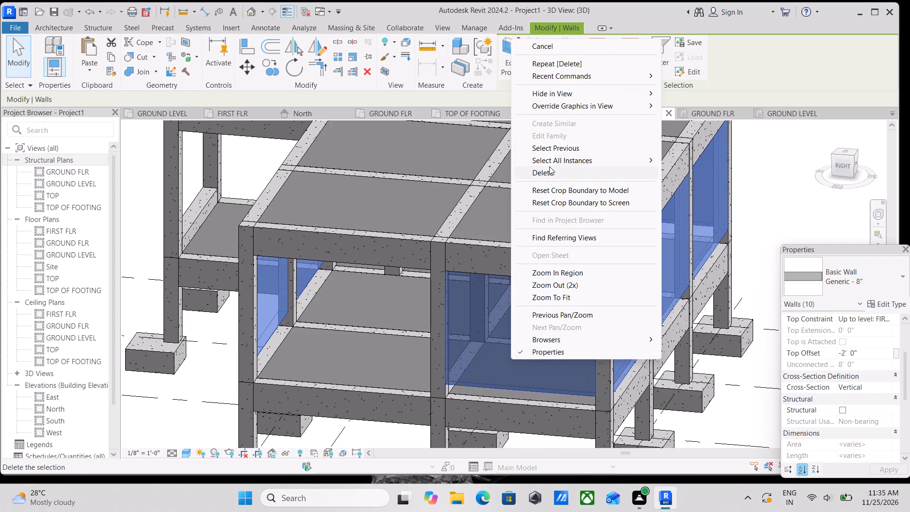
{"action": "left_click", "coordinate": [549, 167]}
Examine the bare column and beam frame in 3D and its layout in the GROUND LEVEL floor plan.
{"action": "scroll", "coordinate": [468, 302], "scroll_direction": "down", "scroll_amount": 6}
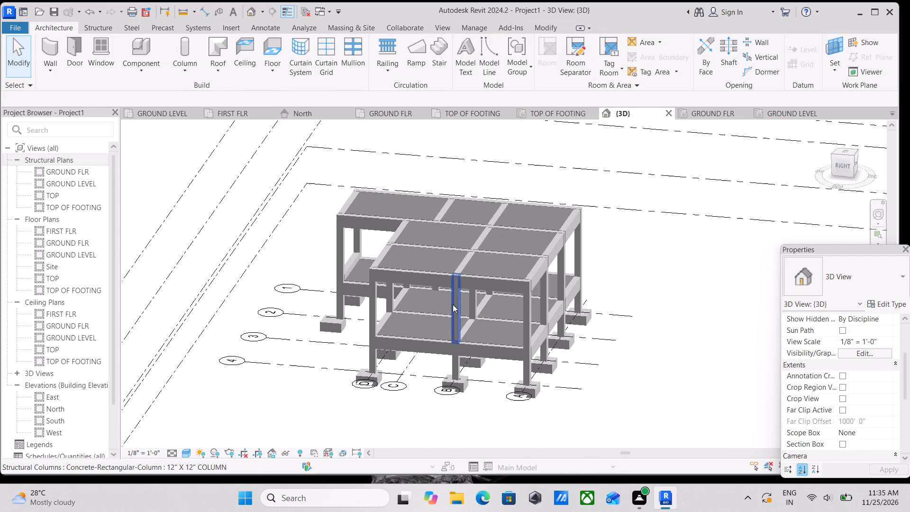
{"action": "middle_click_drag", "start_coordinate": [441, 303], "coordinate": [537, 257]}
{"action": "scroll", "coordinate": [537, 257], "scroll_direction": "down", "scroll_amount": 1, "text": "shift"}
{"action": "middle_click_drag", "start_coordinate": [464, 314], "coordinate": [366, 309]}
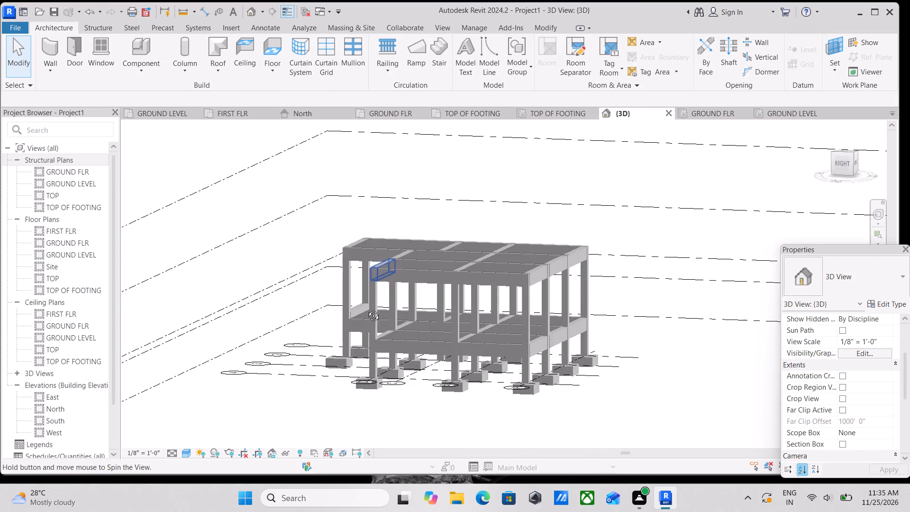
{"action": "middle_click_drag", "start_coordinate": [366, 309], "coordinate": [415, 352]}
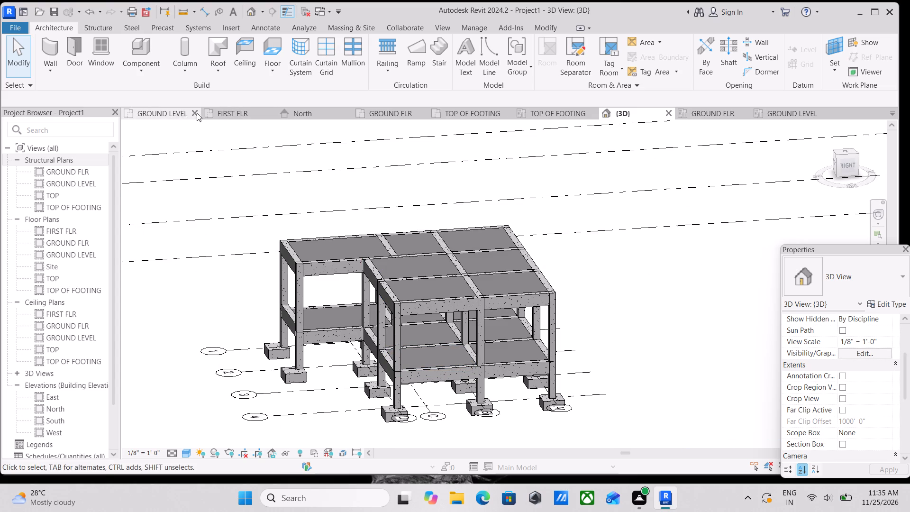
{"action": "left_click", "coordinate": [163, 113]}
{"action": "middle_click_drag", "start_coordinate": [561, 341], "coordinate": [608, 286]}
{"action": "scroll", "coordinate": [519, 243], "scroll_direction": "up", "scroll_amount": 1}
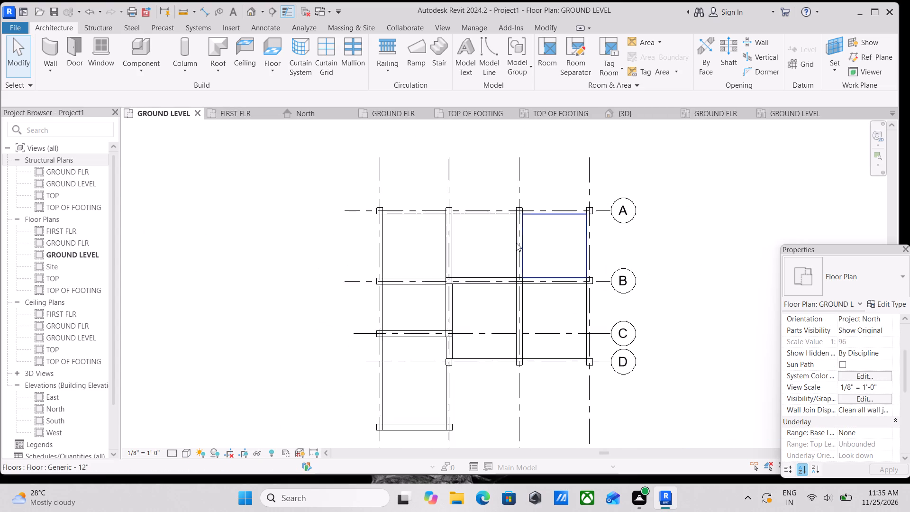
{"action": "scroll", "coordinate": [516, 243], "scroll_direction": "up", "scroll_amount": 2}
{"action": "middle_click_drag", "start_coordinate": [450, 229], "coordinate": [463, 287]}
{"action": "scroll", "coordinate": [589, 247], "scroll_direction": "up", "scroll_amount": 3}
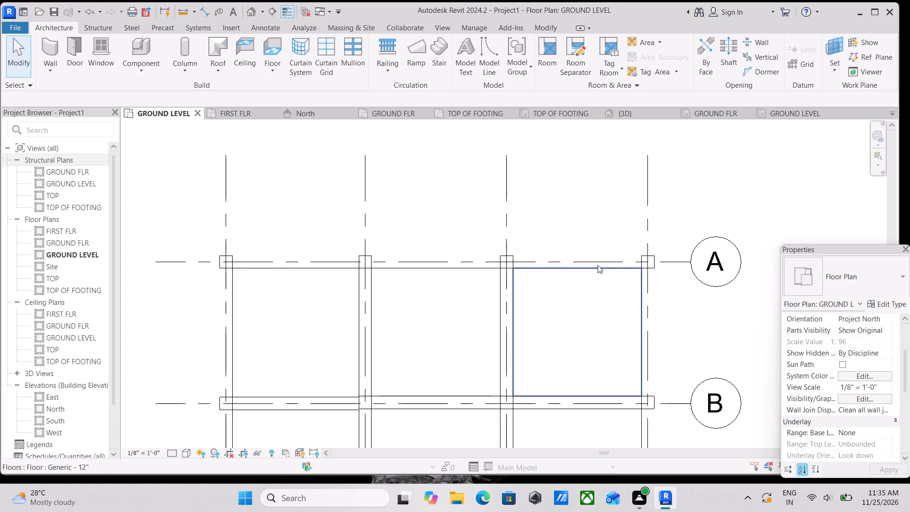
{"action": "scroll", "coordinate": [598, 265], "scroll_direction": "up", "scroll_amount": 1}
{"action": "middle_click_drag", "start_coordinate": [189, 314], "coordinate": [340, 255]}
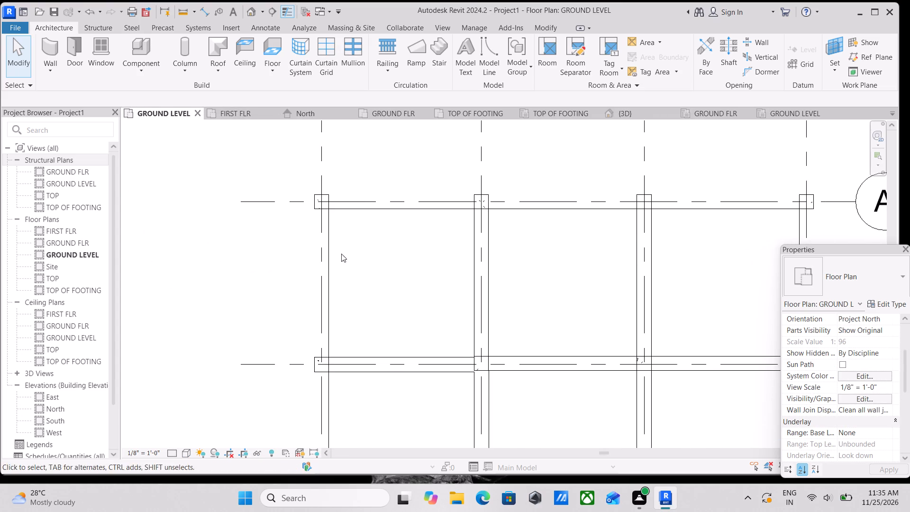
{"action": "middle_click_drag", "start_coordinate": [334, 381], "coordinate": [384, 262]}
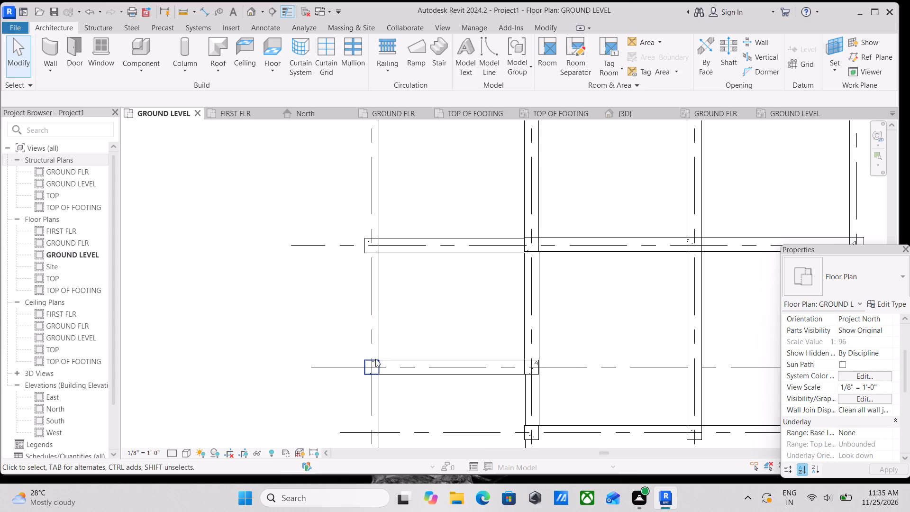
{"action": "scroll", "coordinate": [382, 347], "scroll_direction": "down", "scroll_amount": 1}
{"action": "middle_click_drag", "start_coordinate": [400, 328], "coordinate": [401, 380]}
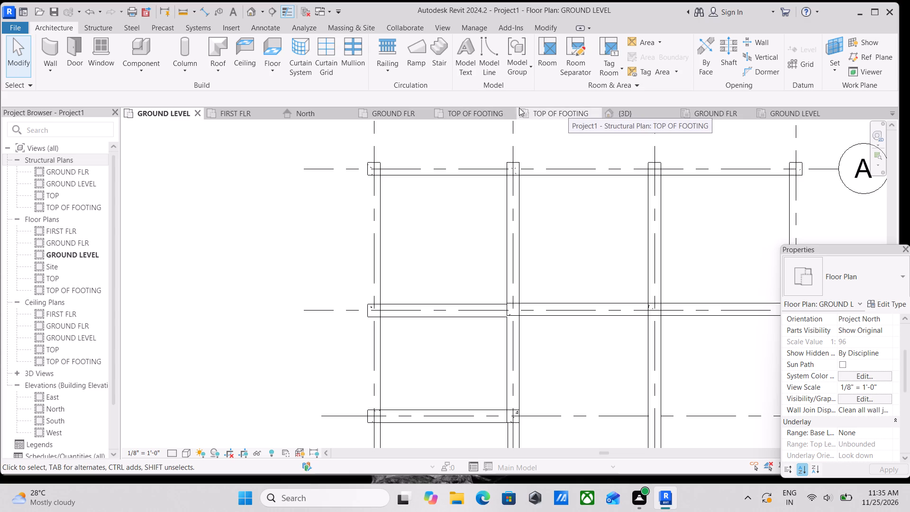
{"action": "scroll", "coordinate": [512, 245], "scroll_direction": "down", "scroll_amount": 1}
{"action": "middle_click_drag", "start_coordinate": [508, 242], "coordinate": [474, 270]}
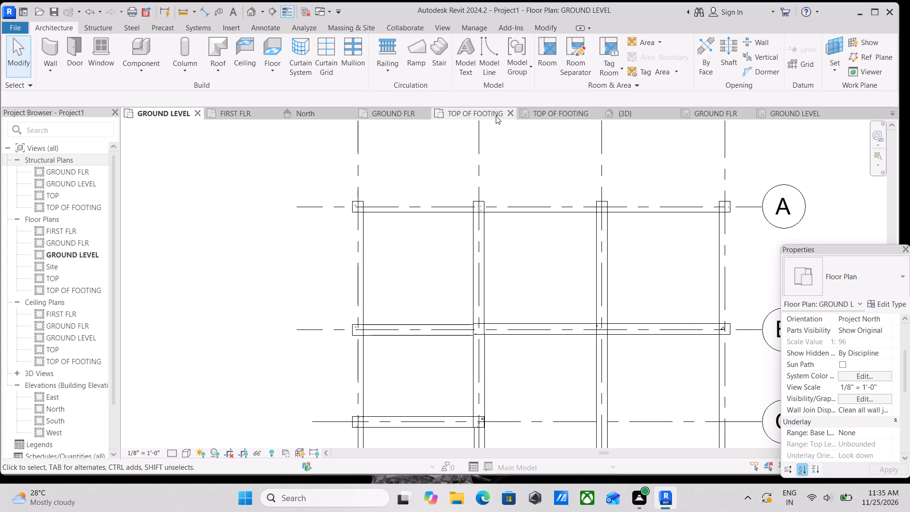
Open the GROUND FLR floor plan and temporarily hide the reference image.
{"action": "left_click", "coordinate": [378, 113]}
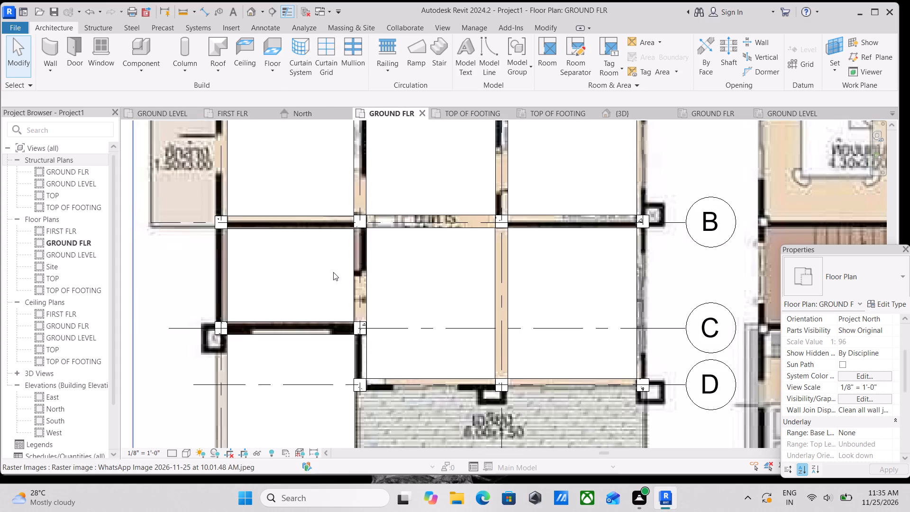
{"action": "scroll", "coordinate": [325, 293], "scroll_direction": "down", "scroll_amount": 4}
{"action": "middle_click_drag", "start_coordinate": [324, 244], "coordinate": [407, 231]}
{"action": "scroll", "coordinate": [410, 231], "scroll_direction": "down", "scroll_amount": 6}
{"action": "middle_click_drag", "start_coordinate": [430, 260], "coordinate": [415, 285]}
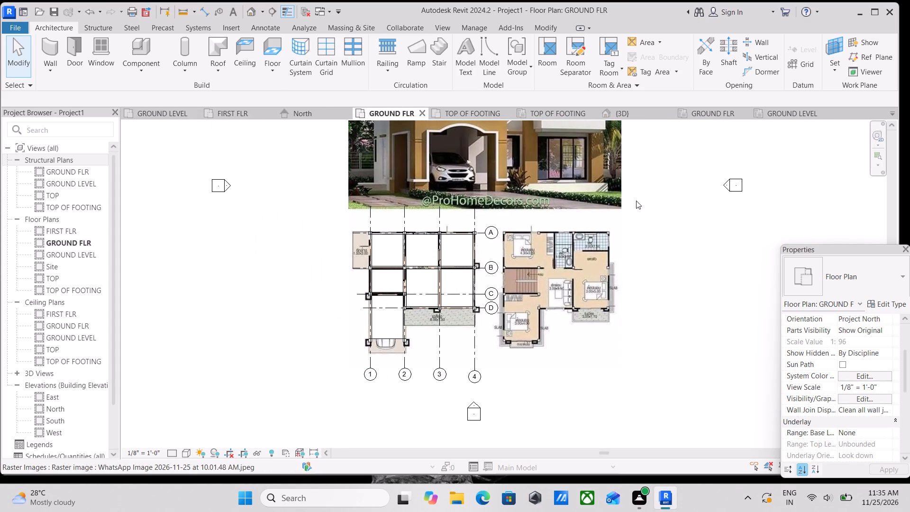
{"action": "left_click", "coordinate": [623, 216]}
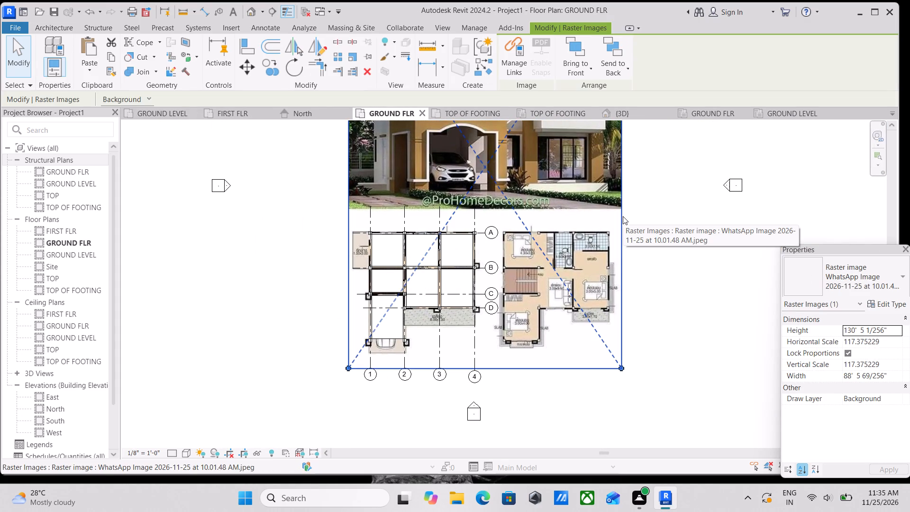
{"action": "type", "text": "hh"}
Examine the column and beam layout across the grids in the GROUND FLR plan.
{"action": "scroll", "coordinate": [444, 277], "scroll_direction": "up", "scroll_amount": 3}
{"action": "scroll", "coordinate": [367, 238], "scroll_direction": "up", "scroll_amount": 2}
{"action": "scroll", "coordinate": [292, 240], "scroll_direction": "up", "scroll_amount": 3}
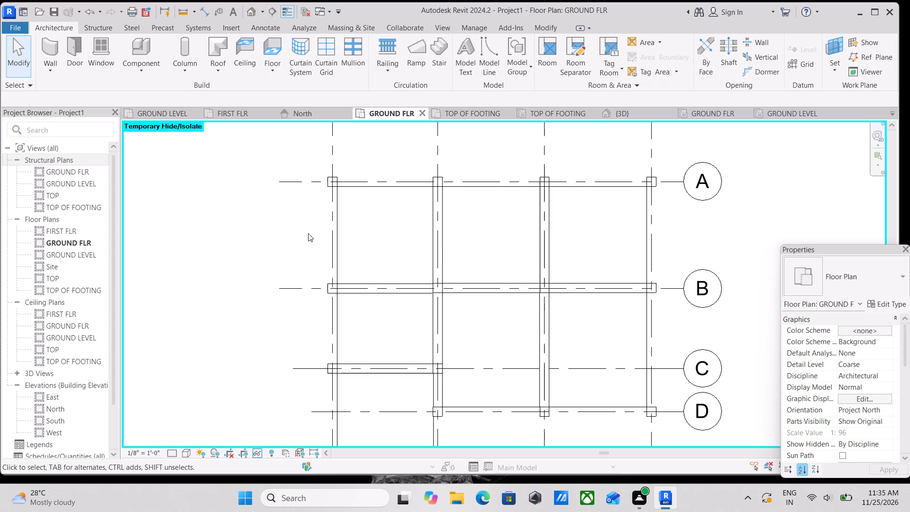
{"action": "middle_click_drag", "start_coordinate": [329, 213], "coordinate": [341, 261]}
{"action": "scroll", "coordinate": [360, 260], "scroll_direction": "up", "scroll_amount": 2}
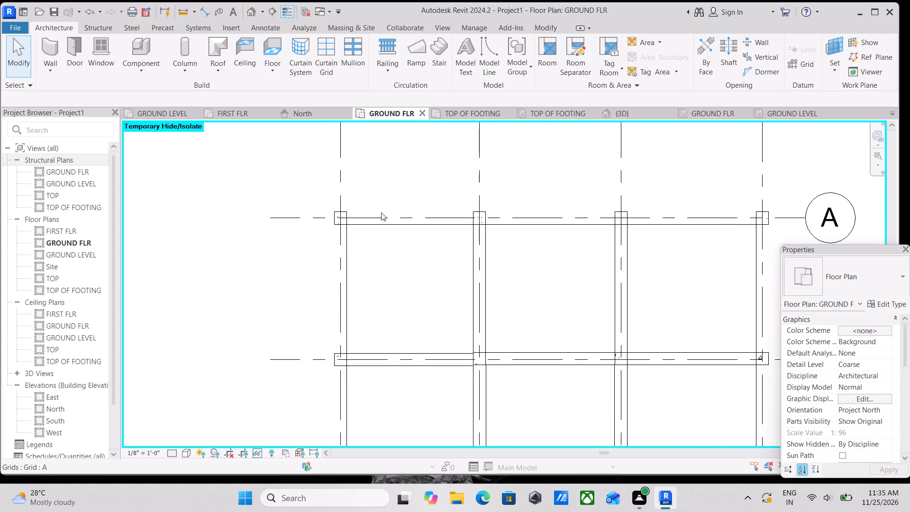
{"action": "middle_click_drag", "start_coordinate": [382, 232], "coordinate": [355, 306]}
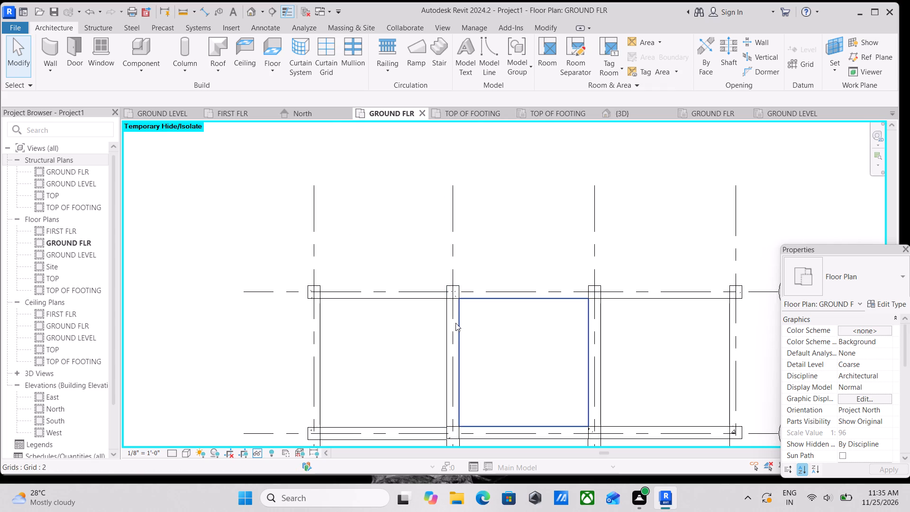
{"action": "middle_click_drag", "start_coordinate": [449, 331], "coordinate": [466, 241]}
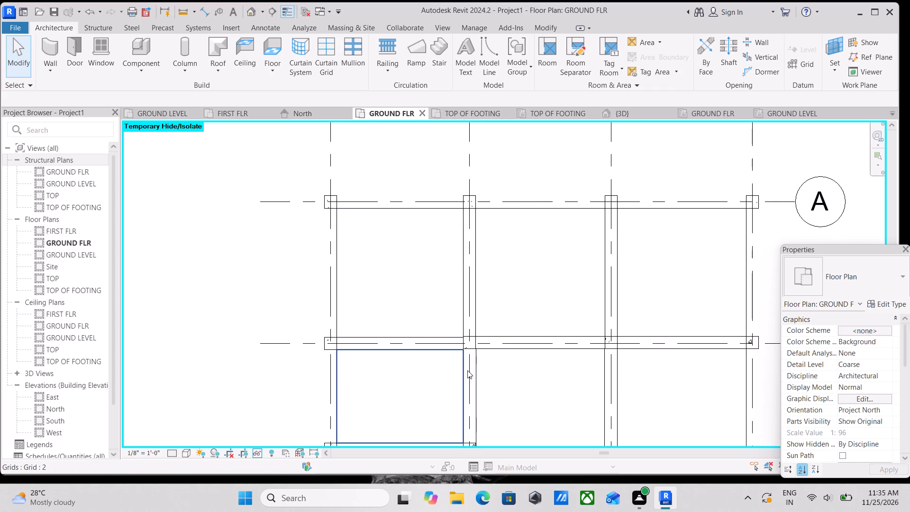
{"action": "middle_click_drag", "start_coordinate": [468, 370], "coordinate": [477, 305]}
{"action": "middle_click_drag", "start_coordinate": [482, 308], "coordinate": [482, 312]}
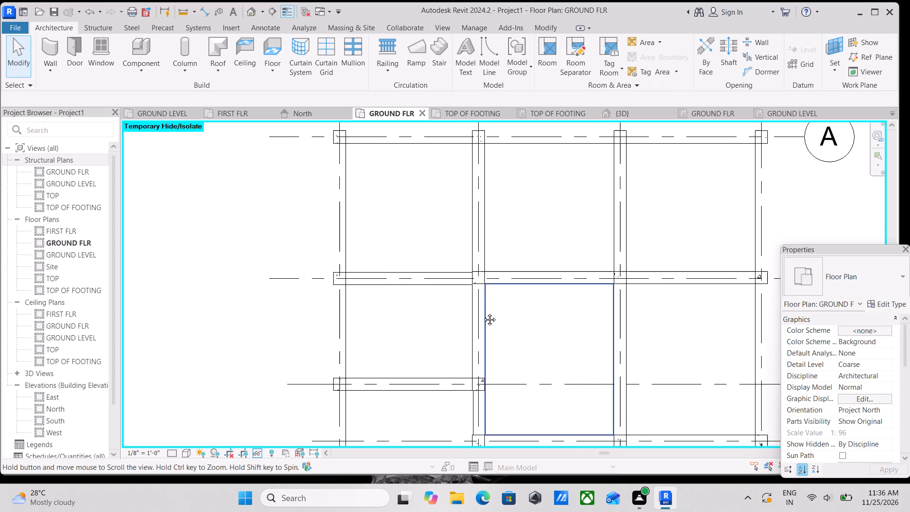
{"action": "middle_click_drag", "start_coordinate": [482, 312], "coordinate": [482, 332]}
{"action": "middle_click_drag", "start_coordinate": [400, 210], "coordinate": [400, 261]}
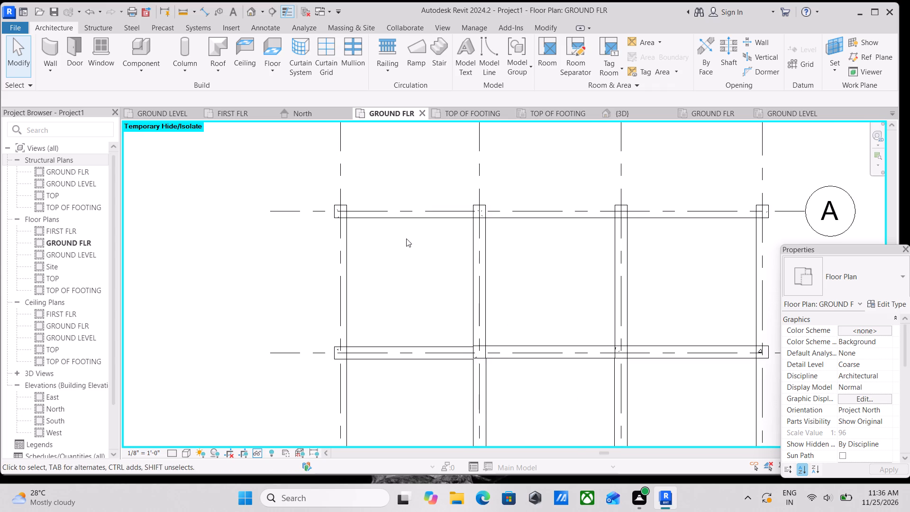
{"action": "scroll", "coordinate": [406, 238], "scroll_direction": "down", "scroll_amount": 1}
{"action": "middle_click_drag", "start_coordinate": [406, 238], "coordinate": [398, 264]}
Start the Wall tool with Basic Wall Generic - 8" and check the material assigned to its structure layer.
{"action": "type", "text": "wa"}
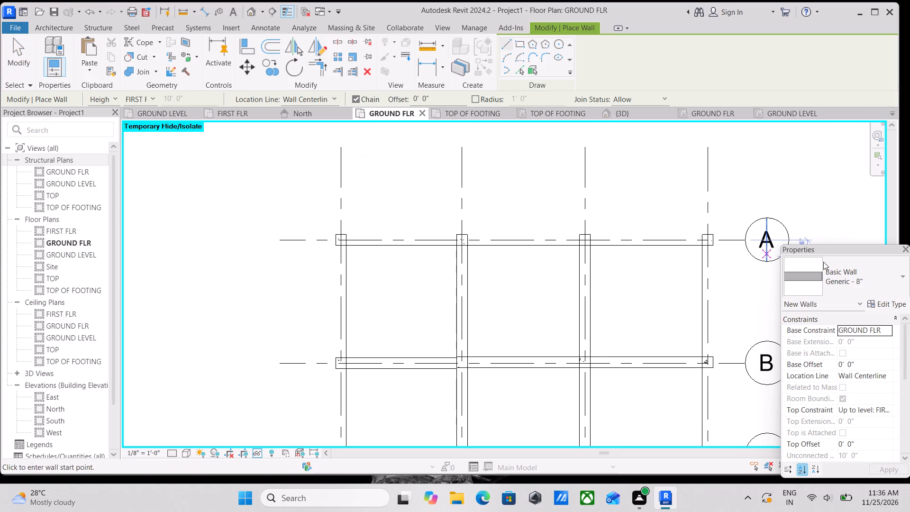
{"action": "left_click", "coordinate": [901, 291]}
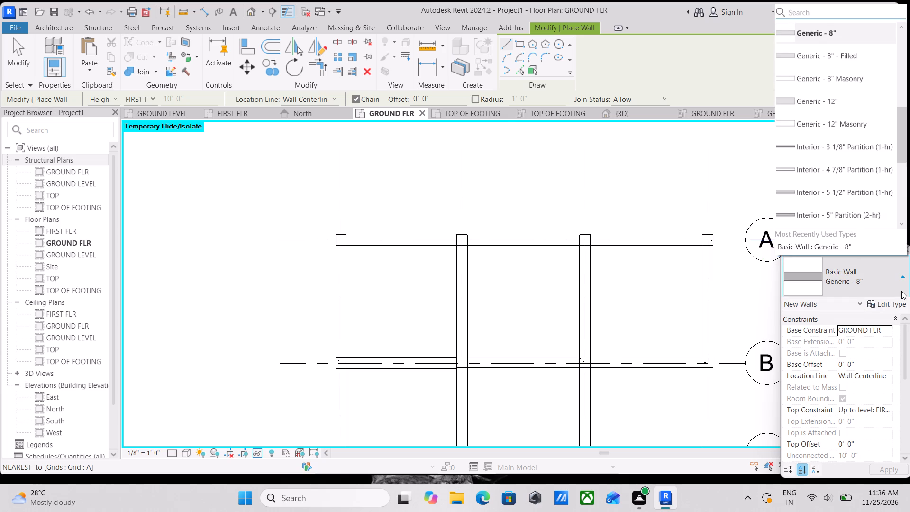
{"action": "left_click", "coordinate": [889, 304]}
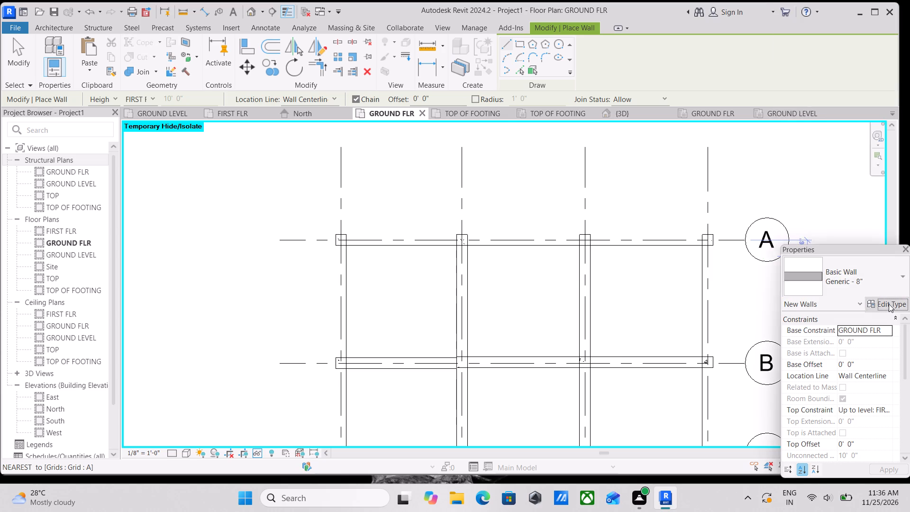
{"action": "left_click", "coordinate": [741, 187]}
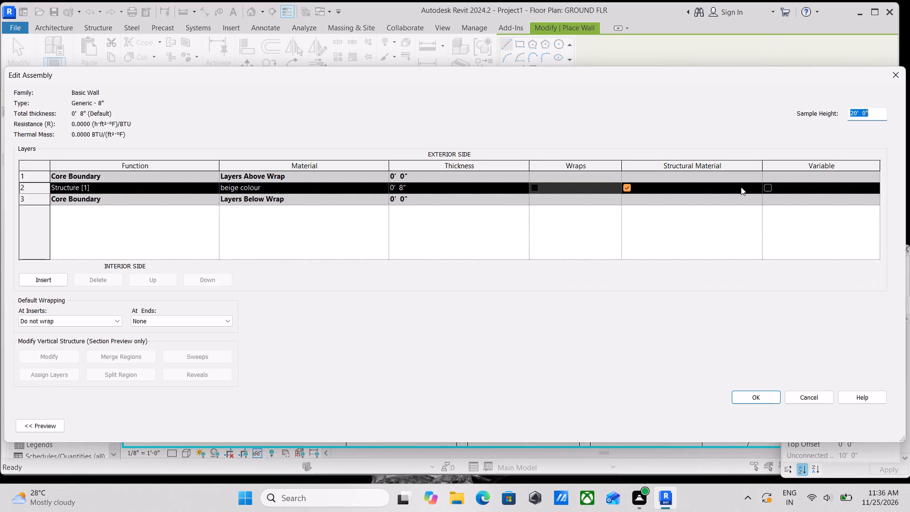
{"action": "left_click", "coordinate": [376, 183]}
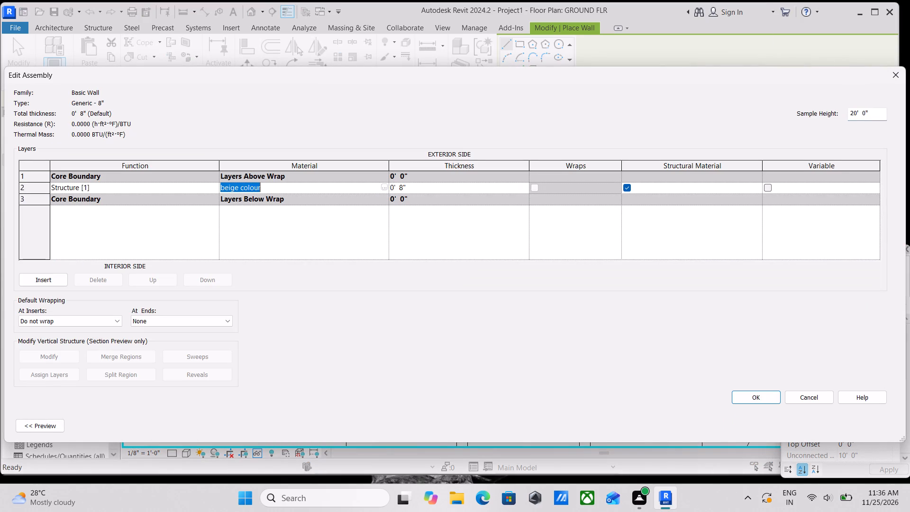
{"action": "left_click", "coordinate": [380, 186]}
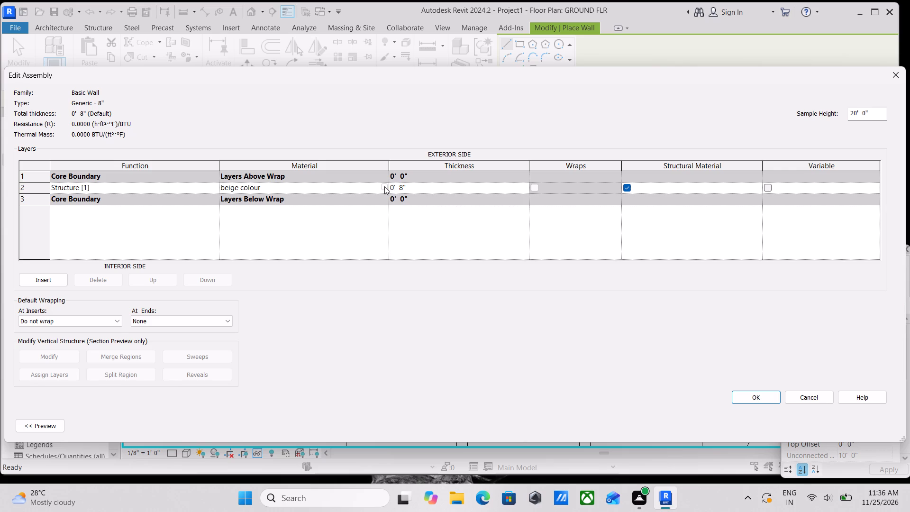
{"action": "left_click", "coordinate": [382, 186]}
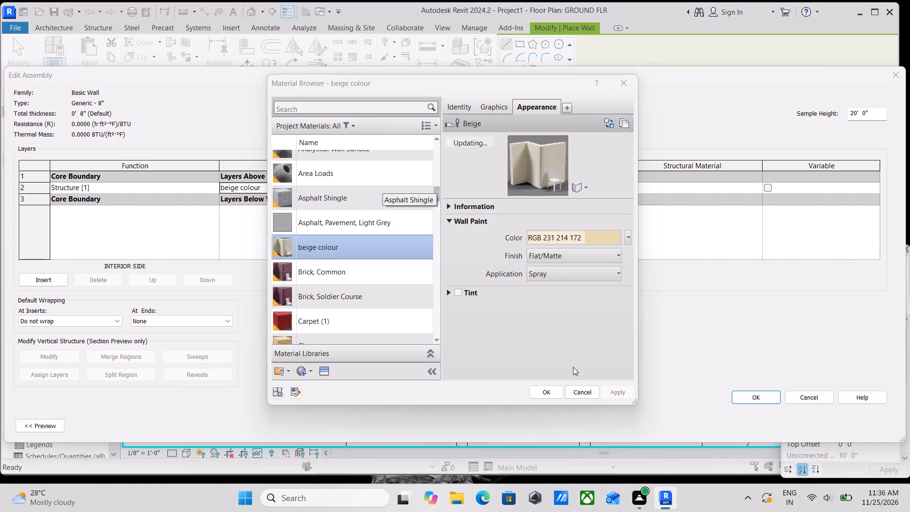
{"action": "left_click", "coordinate": [546, 390]}
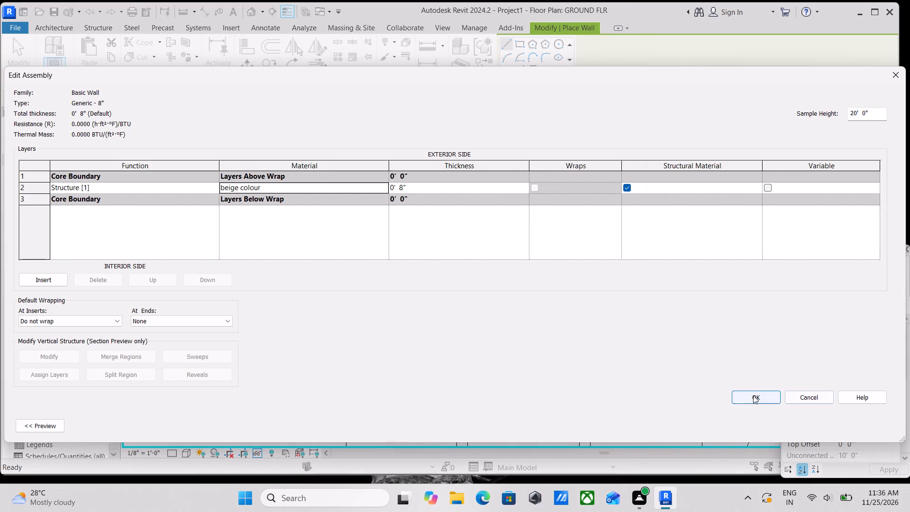
{"action": "left_click", "coordinate": [753, 395]}
{"action": "left_click", "coordinate": [871, 424]}
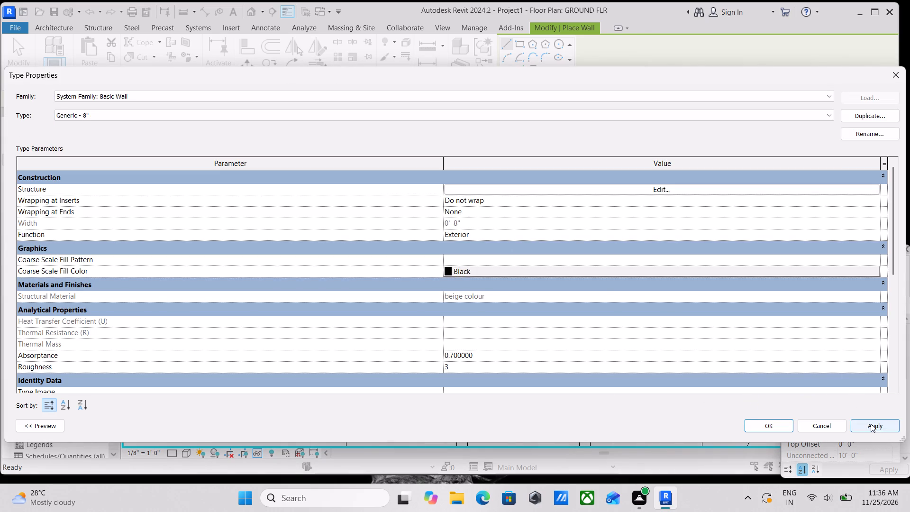
{"action": "left_click", "coordinate": [763, 422]}
Draw three Generic - 8" wall segments along grid A, spanning between the column faces from grid 1 to grid 4.
{"action": "scroll", "coordinate": [365, 221], "scroll_direction": "up", "scroll_amount": 6}
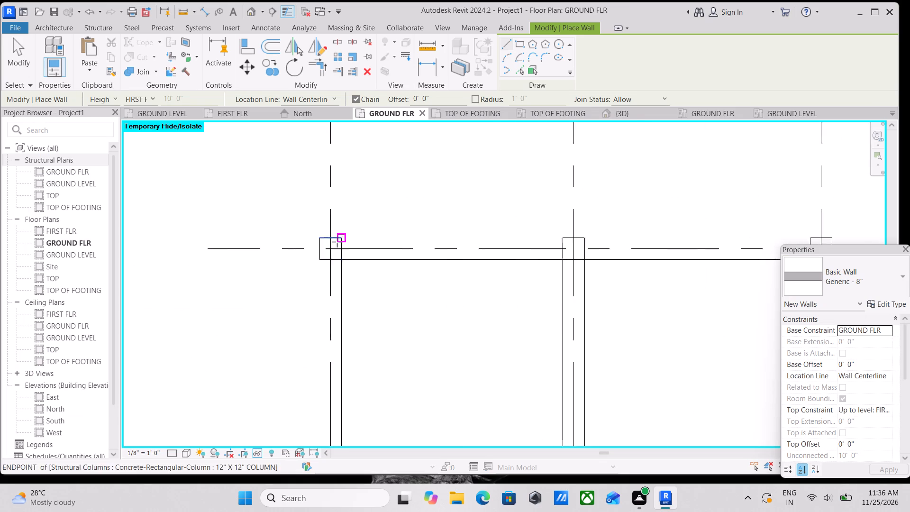
{"action": "left_click", "coordinate": [341, 249]}
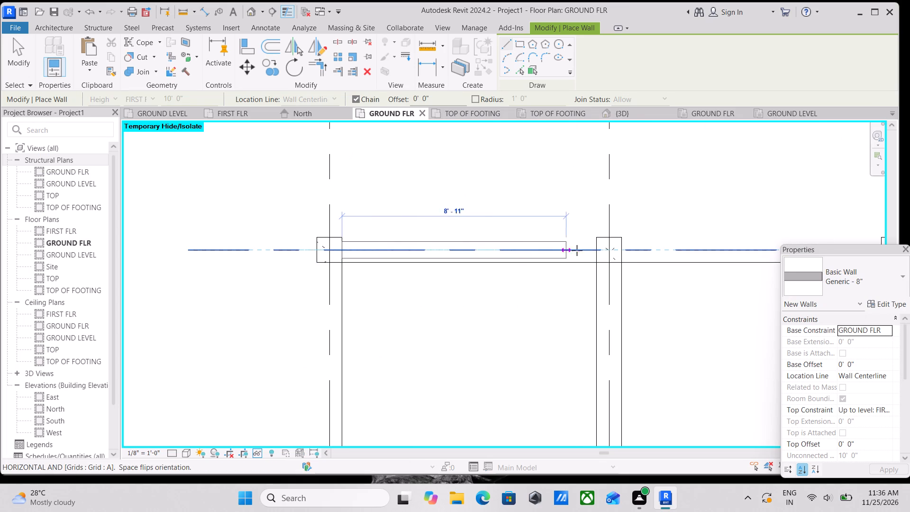
{"action": "left_click", "coordinate": [600, 250]}
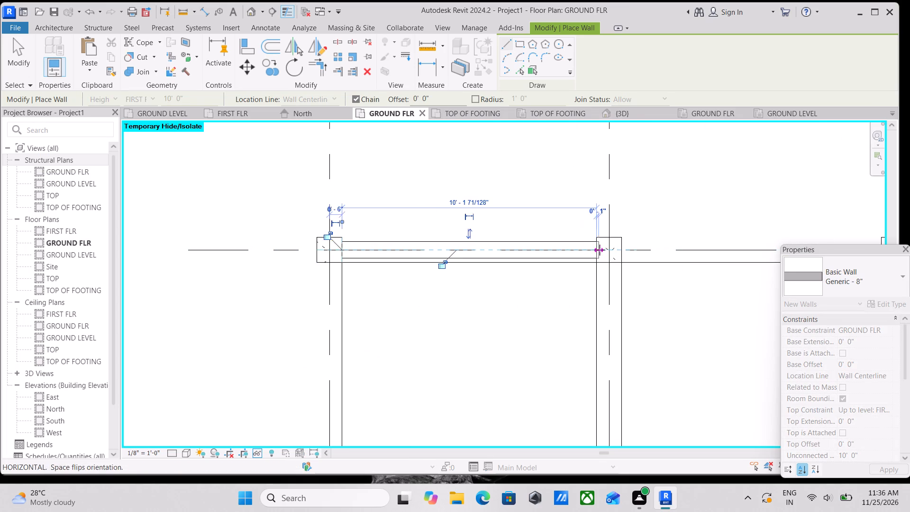
{"action": "key", "text": "Escape"}
{"action": "middle_click_drag", "start_coordinate": [632, 240], "coordinate": [539, 267]}
{"action": "left_click", "coordinate": [528, 278]}
{"action": "middle_click_drag", "start_coordinate": [648, 274], "coordinate": [427, 271]}
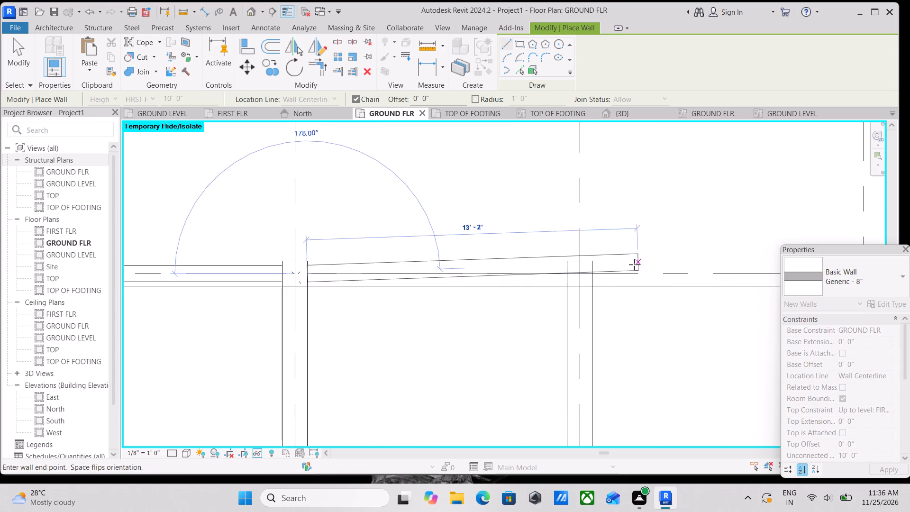
{"action": "middle_click_drag", "start_coordinate": [632, 265], "coordinate": [582, 265]}
{"action": "left_click", "coordinate": [519, 270]}
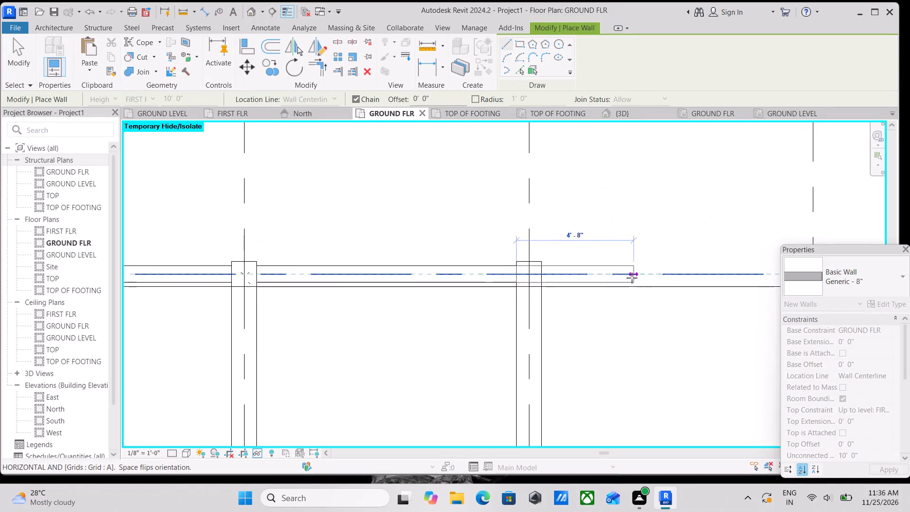
{"action": "key", "text": "Escape"}
{"action": "left_click", "coordinate": [541, 274]}
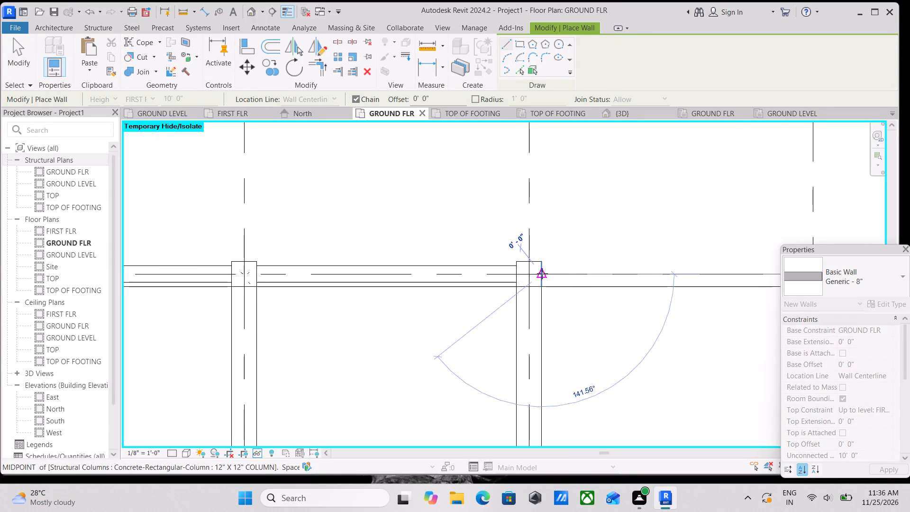
{"action": "middle_click_drag", "start_coordinate": [639, 270], "coordinate": [417, 259]}
{"action": "middle_click_drag", "start_coordinate": [626, 252], "coordinate": [620, 252]}
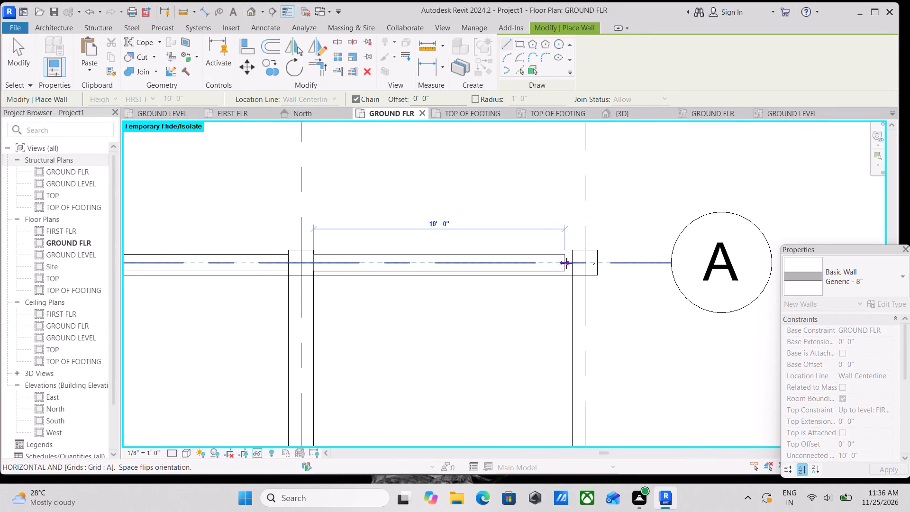
{"action": "left_click", "coordinate": [571, 262]}
{"action": "key", "text": "Escape"}
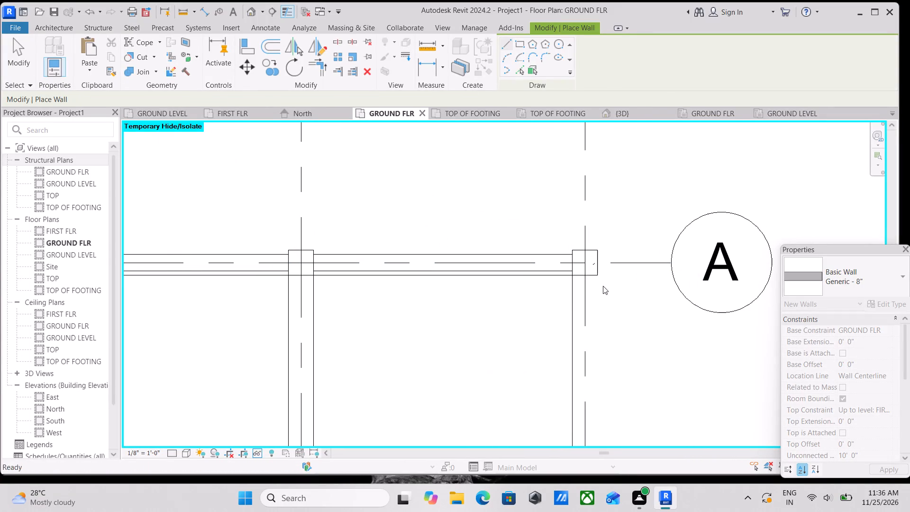
Draw Generic - 8" walls along grid 4 between the column faces, from A to B and from B to D.
{"action": "left_click", "coordinate": [587, 279]}
{"action": "middle_click_drag", "start_coordinate": [580, 371], "coordinate": [590, 192]}
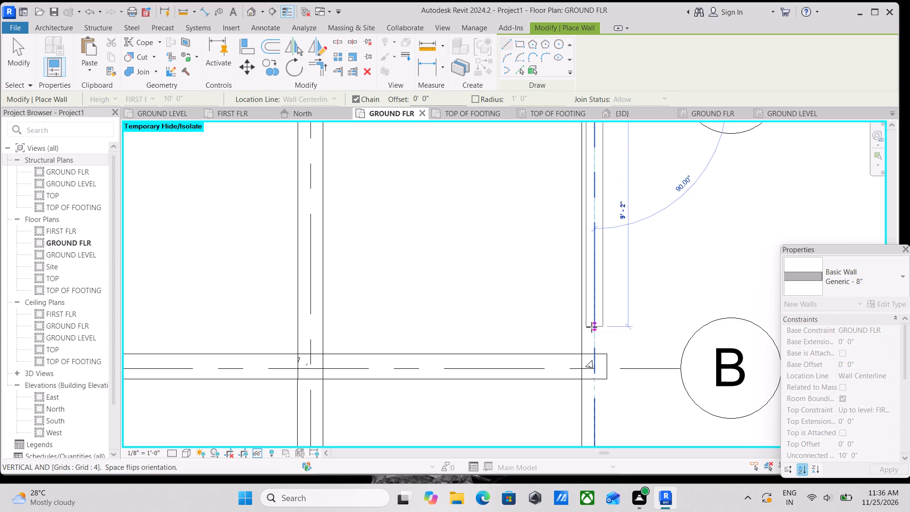
{"action": "left_click", "coordinate": [598, 354]}
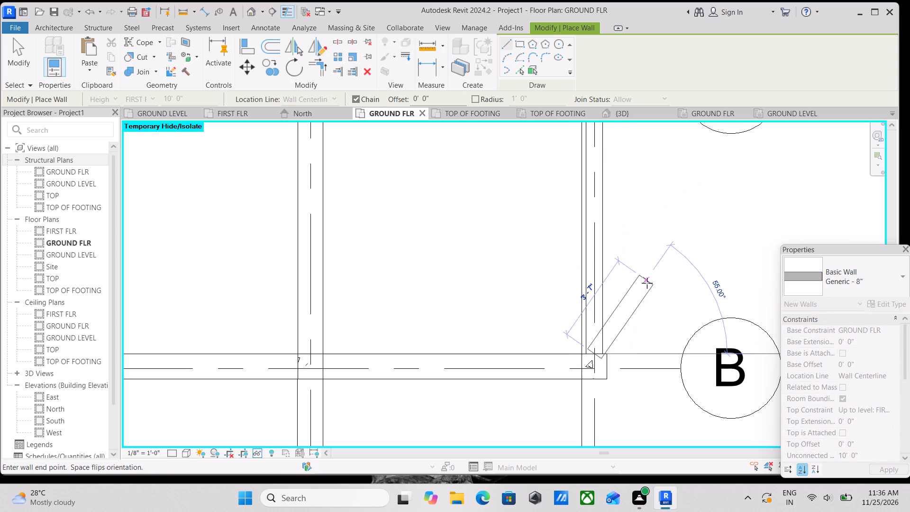
{"action": "key", "text": "Escape"}
{"action": "middle_click_drag", "start_coordinate": [655, 224], "coordinate": [671, 182]}
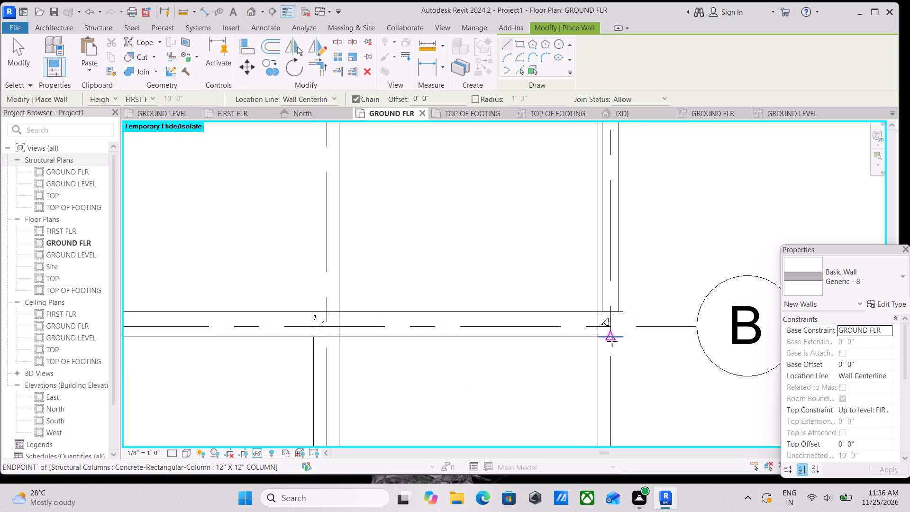
{"action": "left_click", "coordinate": [611, 337]}
{"action": "middle_click_drag", "start_coordinate": [614, 360], "coordinate": [649, 157]}
{"action": "middle_click_drag", "start_coordinate": [665, 301], "coordinate": [645, 132]}
{"action": "scroll", "coordinate": [645, 192], "scroll_direction": "down", "scroll_amount": 1}
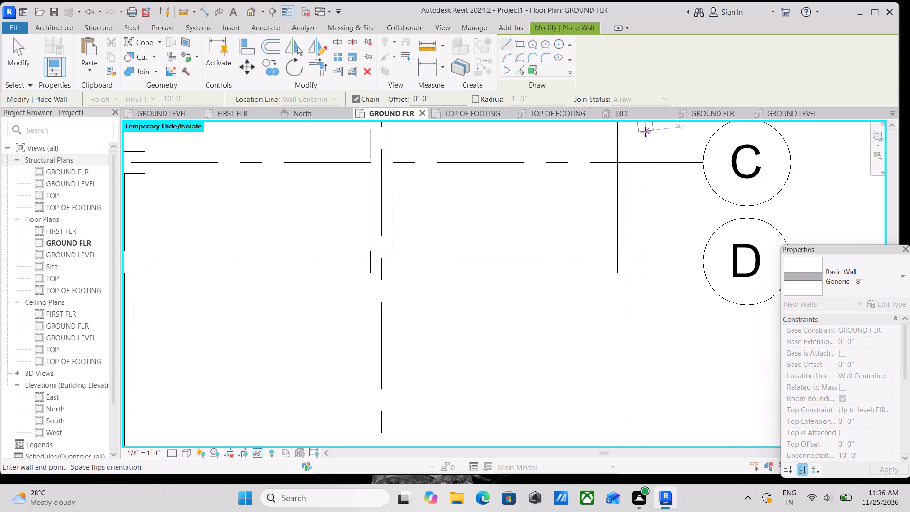
{"action": "left_click", "coordinate": [630, 254]}
{"action": "key", "text": "Escape"}
Draw Generic - 8" walls along grid D between the column faces, from grid 4 to 3 and from 3 to 2.
{"action": "scroll", "coordinate": [692, 325], "scroll_direction": "up", "scroll_amount": 2}
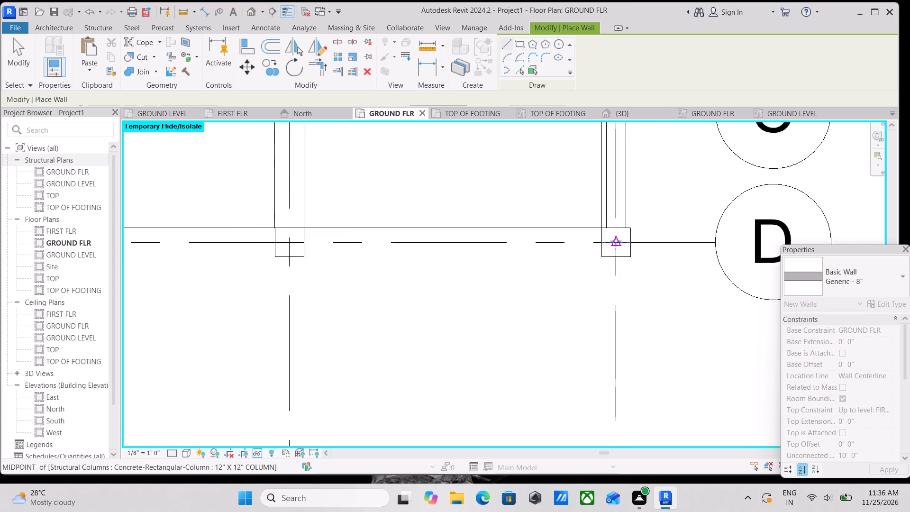
{"action": "scroll", "coordinate": [616, 241], "scroll_direction": "up", "scroll_amount": 2}
{"action": "left_click", "coordinate": [600, 243]}
{"action": "middle_click_drag", "start_coordinate": [366, 222], "coordinate": [599, 244]}
{"action": "scroll", "coordinate": [586, 247], "scroll_direction": "up", "scroll_amount": 1}
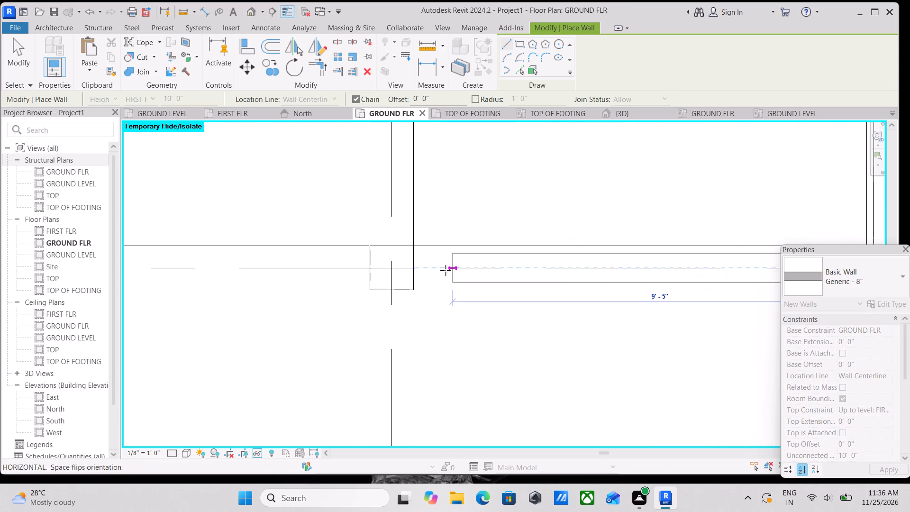
{"action": "left_click", "coordinate": [415, 266]}
{"action": "key", "text": "Escape"}
{"action": "middle_click_drag", "start_coordinate": [365, 245], "coordinate": [487, 234]}
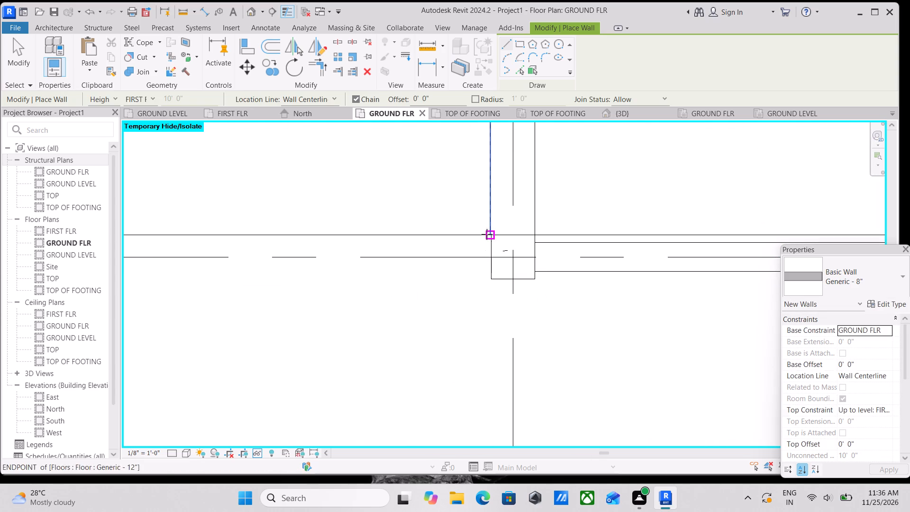
{"action": "left_click", "coordinate": [494, 259]}
{"action": "middle_click_drag", "start_coordinate": [369, 256], "coordinate": [628, 249]}
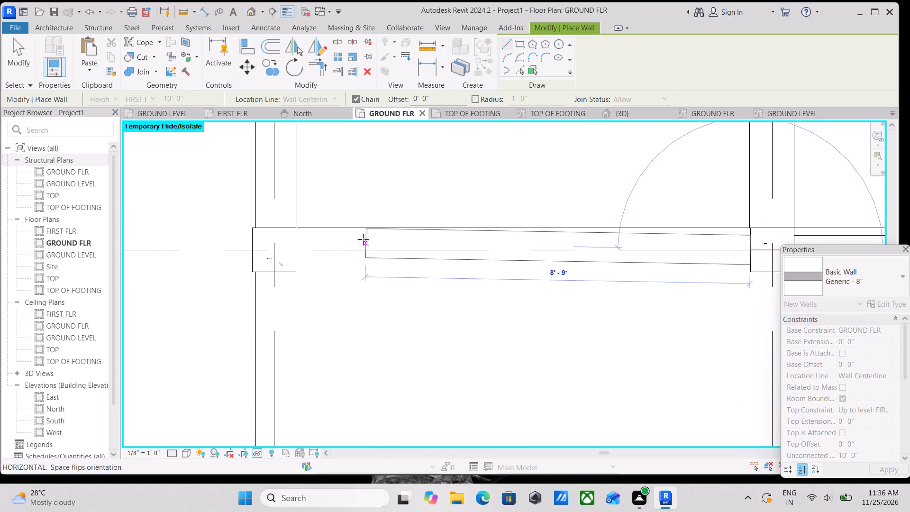
{"action": "left_click", "coordinate": [295, 250]}
{"action": "key", "text": "Escape"}
{"action": "scroll", "coordinate": [287, 224], "scroll_direction": "down", "scroll_amount": 2}
{"action": "middle_click_drag", "start_coordinate": [298, 225], "coordinate": [502, 236]}
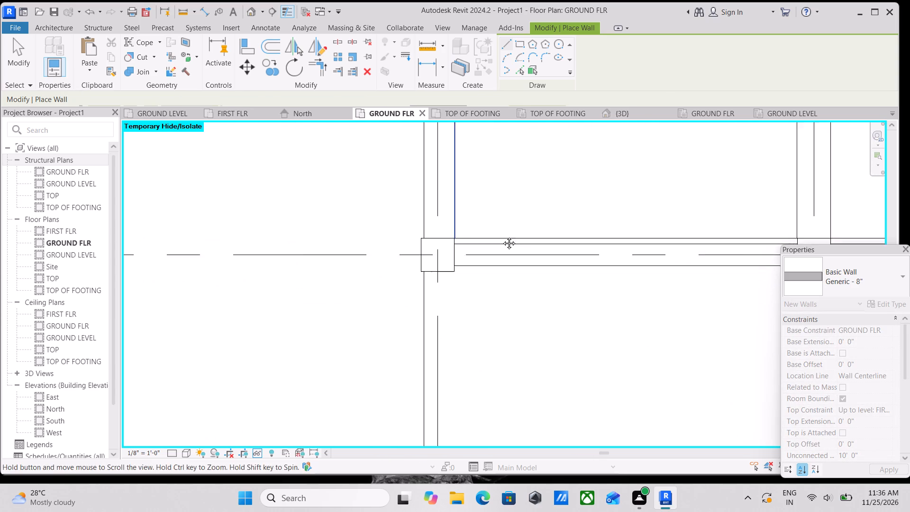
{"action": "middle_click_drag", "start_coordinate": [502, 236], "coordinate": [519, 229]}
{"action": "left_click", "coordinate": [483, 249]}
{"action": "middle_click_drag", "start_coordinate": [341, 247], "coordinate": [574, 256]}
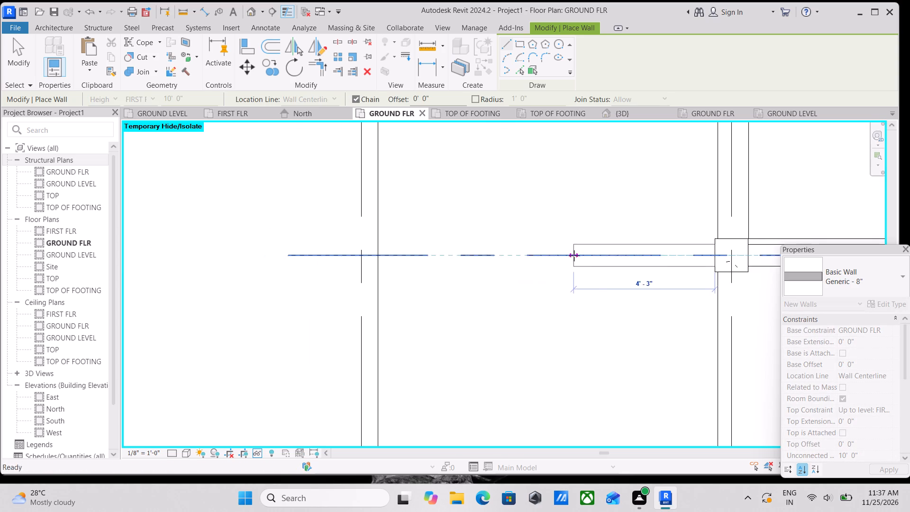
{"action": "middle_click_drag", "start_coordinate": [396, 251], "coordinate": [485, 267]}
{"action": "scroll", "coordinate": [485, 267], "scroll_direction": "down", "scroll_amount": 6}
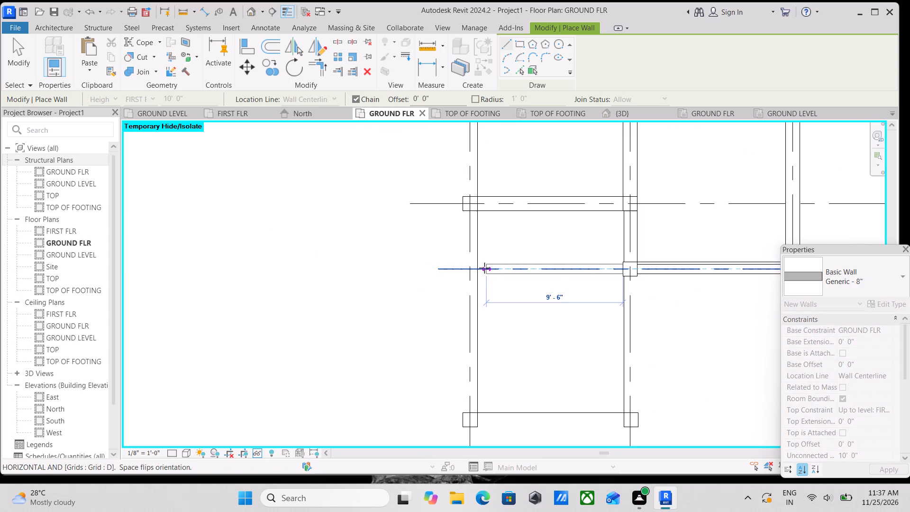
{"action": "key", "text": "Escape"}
Draw a Generic - 8" wall about 9' - 6" long along grid 2, from the grid D column south to the end column.
{"action": "middle_click_drag", "start_coordinate": [646, 287], "coordinate": [618, 226]}
{"action": "scroll", "coordinate": [616, 218], "scroll_direction": "up", "scroll_amount": 2}
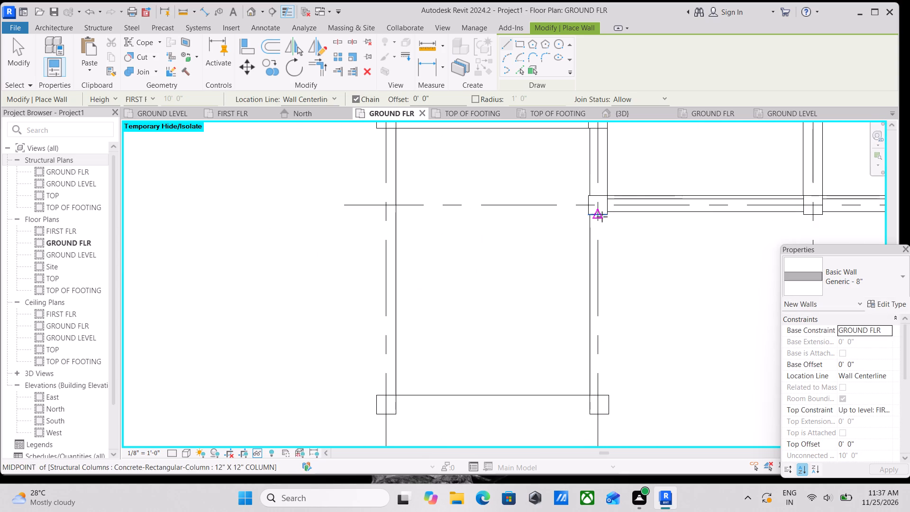
{"action": "left_click", "coordinate": [601, 217]}
{"action": "middle_click_drag", "start_coordinate": [599, 302], "coordinate": [596, 216]}
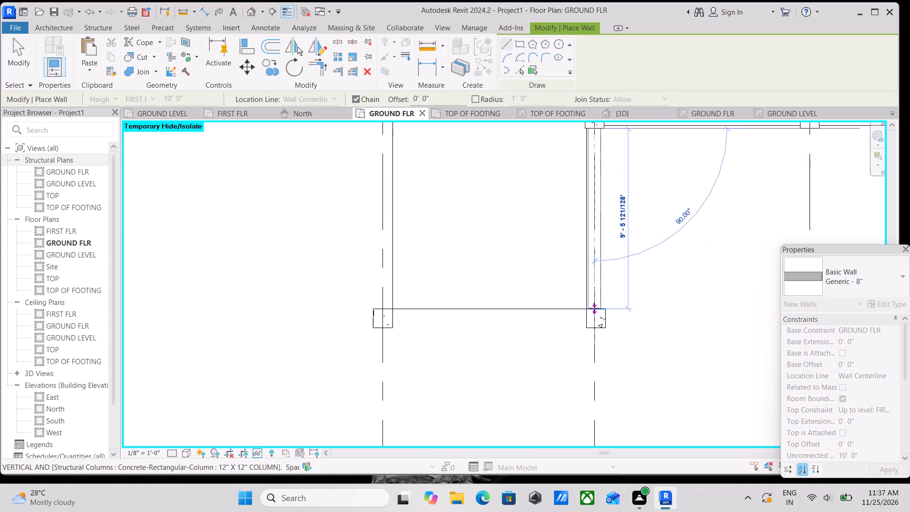
{"action": "left_click", "coordinate": [594, 308]}
{"action": "key", "text": "Escape"}
Draw a Generic - 8" wall about 10' - 2 1/2" long between the southernmost columns, from grid 2 to grid 1.
{"action": "scroll", "coordinate": [586, 356], "scroll_direction": "up", "scroll_amount": 6}
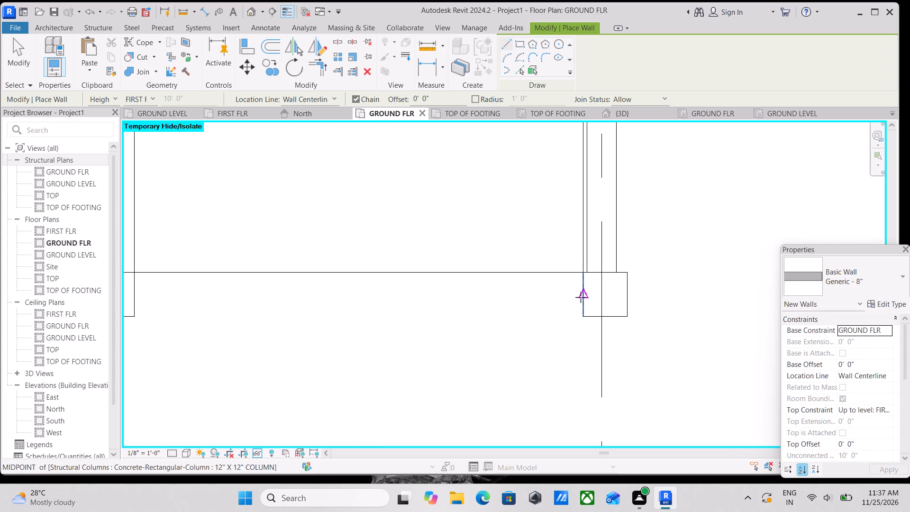
{"action": "left_click", "coordinate": [582, 295]}
{"action": "middle_click_drag", "start_coordinate": [331, 272], "coordinate": [611, 266]}
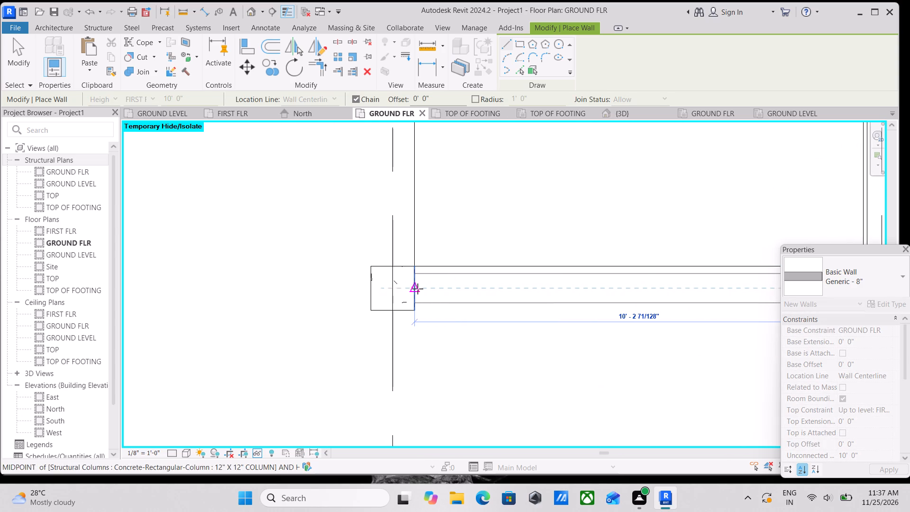
{"action": "left_click", "coordinate": [413, 288]}
{"action": "key", "text": "Escape"}
Draw a Generic - 8" wall along grid 1 from the southernmost column up to the column at grid C.
{"action": "middle_click_drag", "start_coordinate": [392, 239], "coordinate": [408, 298]}
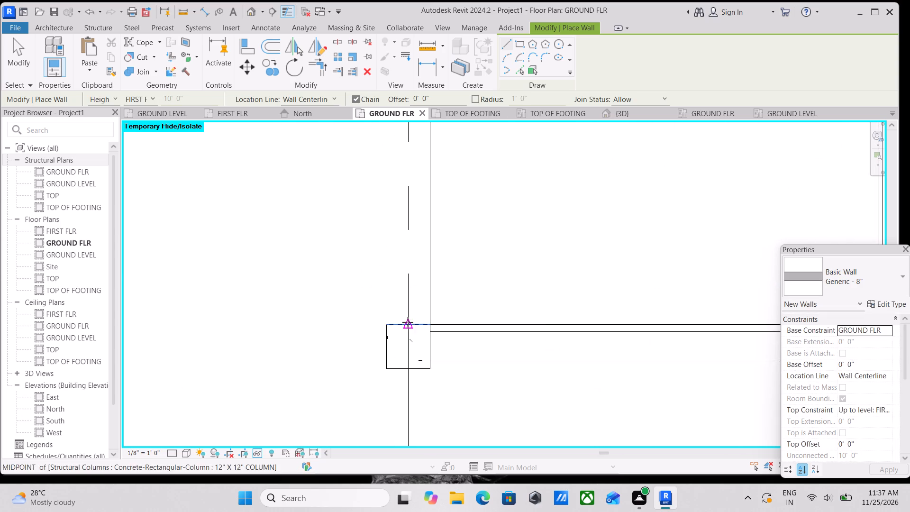
{"action": "left_click", "coordinate": [408, 322]}
{"action": "middle_click_drag", "start_coordinate": [405, 163], "coordinate": [425, 367]}
{"action": "middle_click_drag", "start_coordinate": [450, 219], "coordinate": [450, 366]}
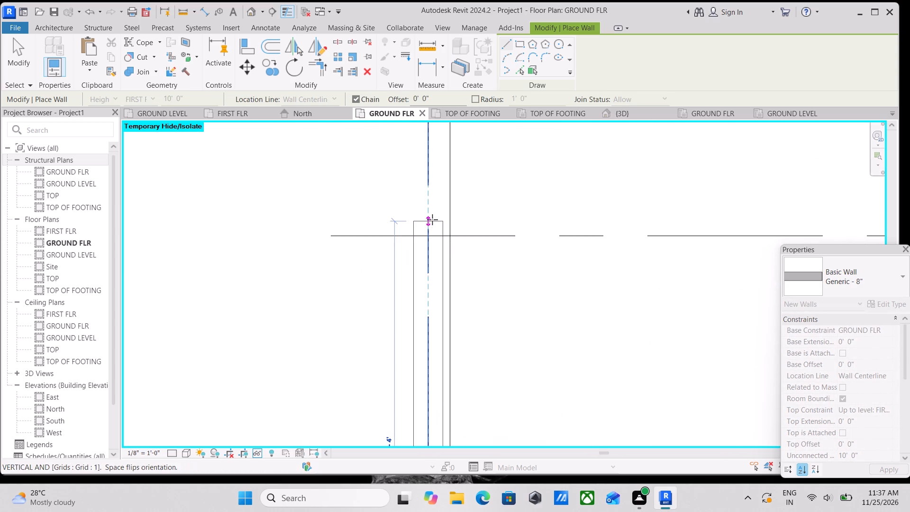
{"action": "scroll", "coordinate": [432, 219], "scroll_direction": "down", "scroll_amount": 3}
{"action": "middle_click_drag", "start_coordinate": [432, 226], "coordinate": [434, 334]}
{"action": "left_click", "coordinate": [435, 221]}
{"action": "key", "text": "Escape"}
Draw a Generic - 8" wall along grid 1 between the column faces, from grid C to grid B.
{"action": "scroll", "coordinate": [439, 172], "scroll_direction": "down", "scroll_amount": 1}
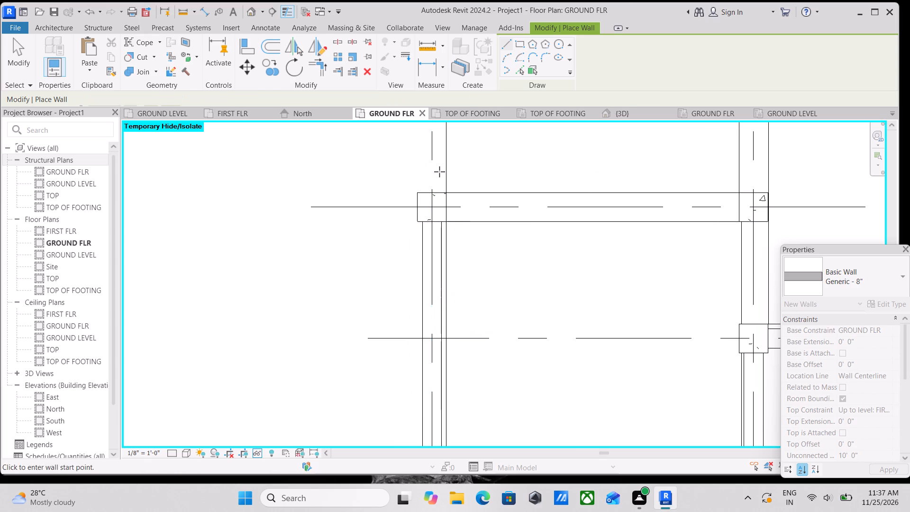
{"action": "middle_click_drag", "start_coordinate": [439, 179], "coordinate": [438, 299]}
{"action": "left_click", "coordinate": [431, 308]}
{"action": "middle_click_drag", "start_coordinate": [433, 178], "coordinate": [427, 357]}
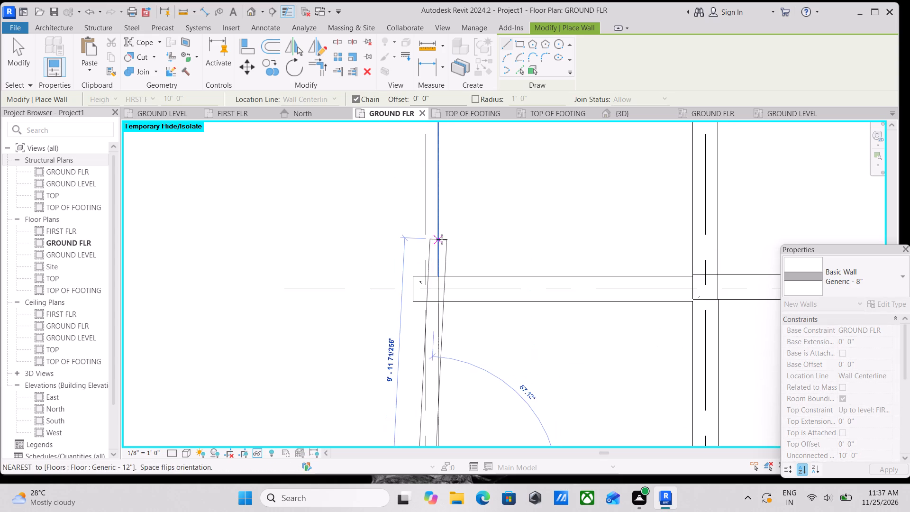
{"action": "left_click", "coordinate": [428, 300]}
{"action": "middle_click_drag", "start_coordinate": [429, 224], "coordinate": [428, 238]}
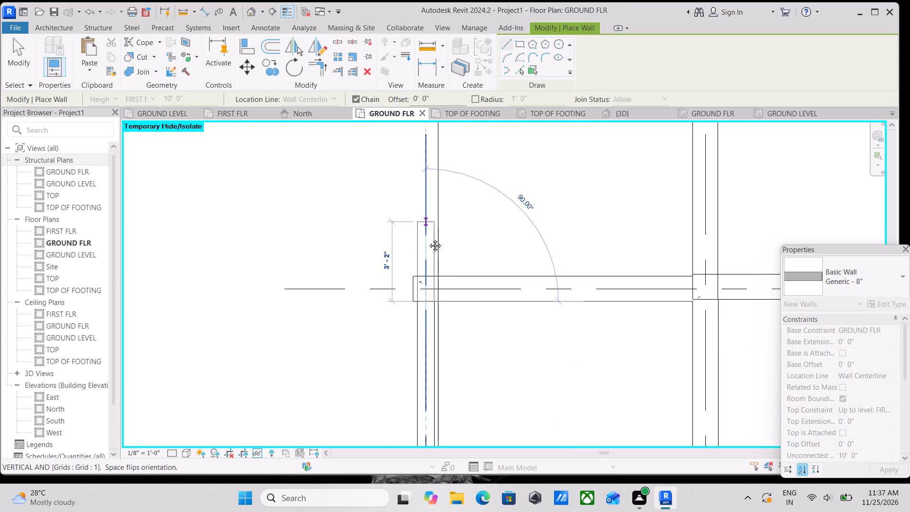
{"action": "middle_click_drag", "start_coordinate": [428, 238], "coordinate": [428, 276]}
{"action": "scroll", "coordinate": [428, 313], "scroll_direction": "up", "scroll_amount": 4}
{"action": "key", "text": "Escape"}
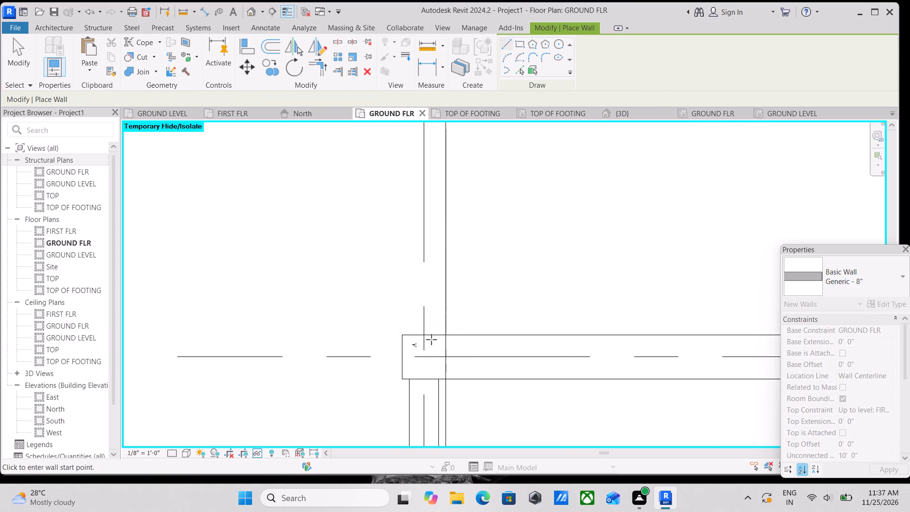
Draw a Generic - 8" wall about 10' - 4" long along grid 1, from the grid B column to the grid A column, and end the Wall tool.
{"action": "left_click", "coordinate": [426, 338]}
{"action": "middle_click_drag", "start_coordinate": [432, 226], "coordinate": [415, 394]}
{"action": "scroll", "coordinate": [421, 230], "scroll_direction": "down", "scroll_amount": 2}
{"action": "middle_click_drag", "start_coordinate": [418, 235], "coordinate": [406, 332]}
{"action": "scroll", "coordinate": [406, 334], "scroll_direction": "up", "scroll_amount": 1}
{"action": "scroll", "coordinate": [404, 217], "scroll_direction": "down", "scroll_amount": 2}
{"action": "middle_click_drag", "start_coordinate": [404, 217], "coordinate": [403, 296]}
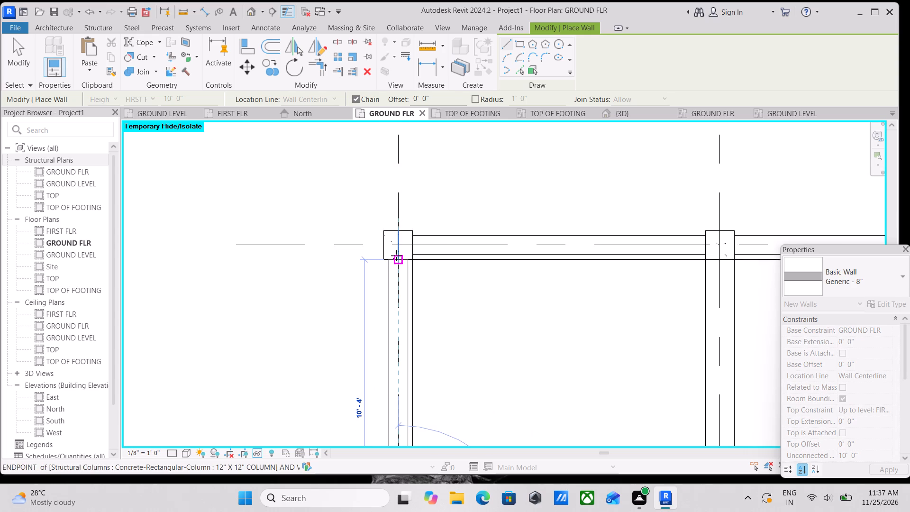
{"action": "left_click", "coordinate": [396, 256]}
{"action": "key", "text": "Escape"}
{"action": "scroll", "coordinate": [396, 256], "scroll_direction": "down", "scroll_amount": 9}
{"action": "scroll", "coordinate": [469, 257], "scroll_direction": "down", "scroll_amount": 1}
{"action": "middle_click_drag", "start_coordinate": [469, 257], "coordinate": [454, 228]}
{"action": "key", "text": "Escape"}
{"action": "scroll", "coordinate": [421, 300], "scroll_direction": "up", "scroll_amount": 3}
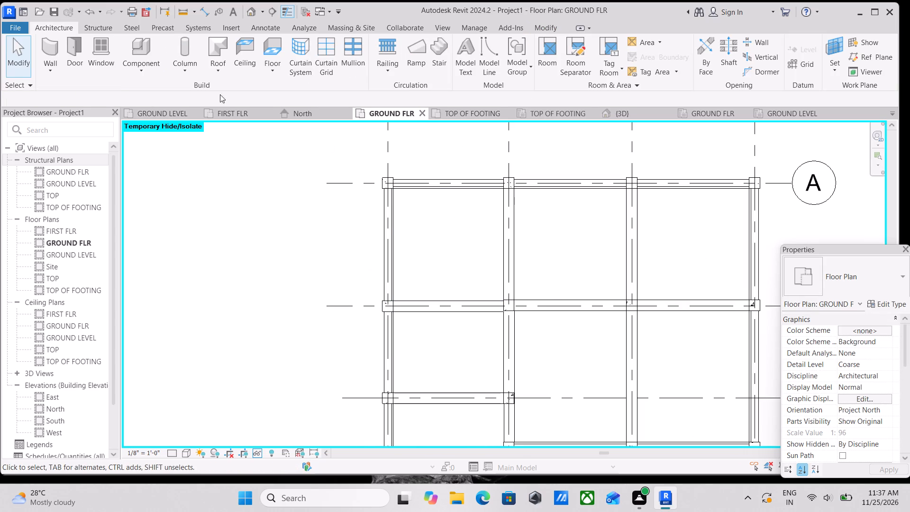
Open the {3D} view and set its visual style to Realistic.
{"action": "left_click", "coordinate": [617, 116]}
{"action": "scroll", "coordinate": [507, 300], "scroll_direction": "up", "scroll_amount": 4}
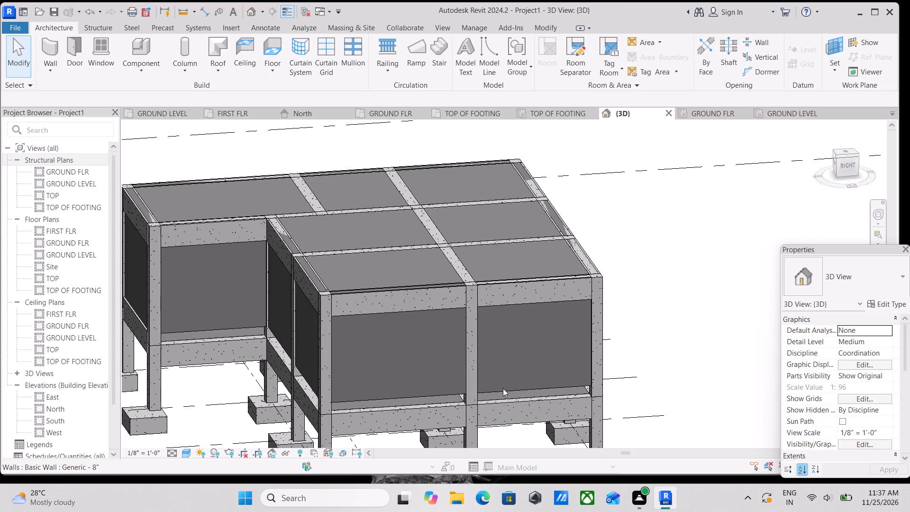
{"action": "left_click", "coordinate": [507, 388]}
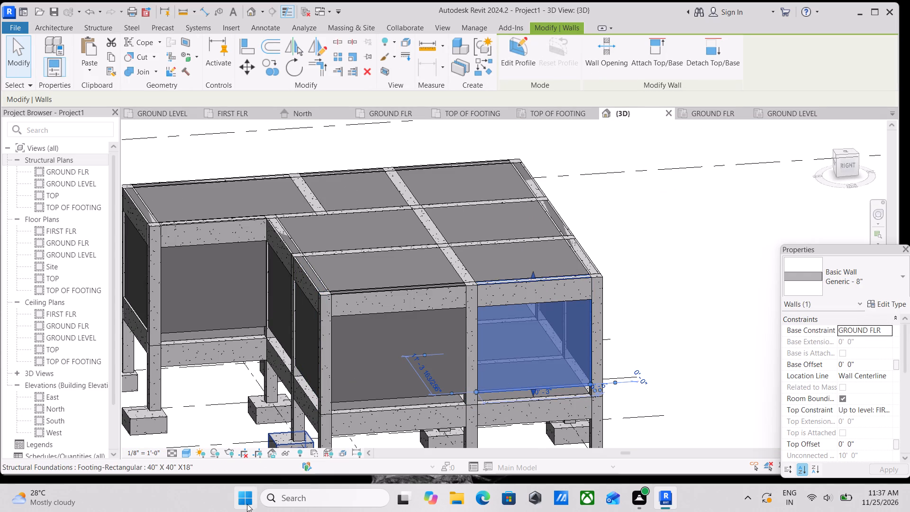
{"action": "left_click", "coordinate": [188, 452]}
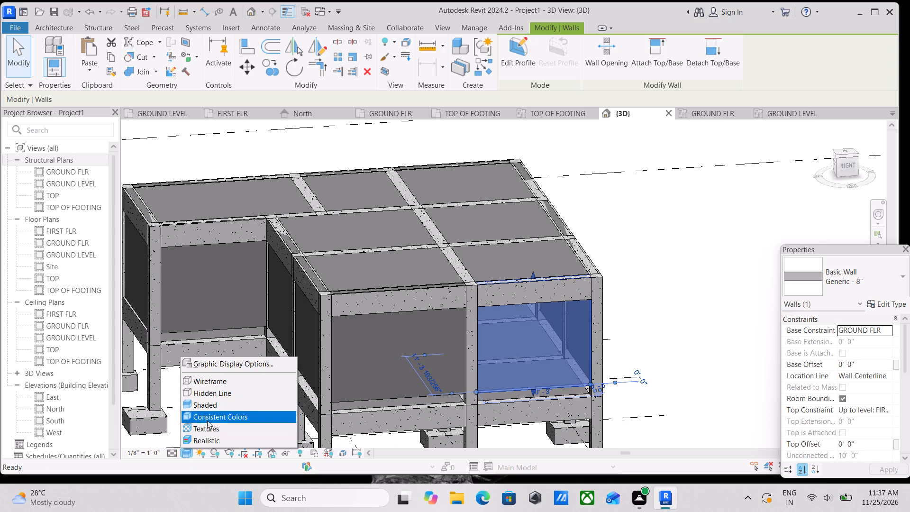
{"action": "left_click", "coordinate": [207, 439]}
{"action": "scroll", "coordinate": [570, 345], "scroll_direction": "up", "scroll_amount": 2}
{"action": "key", "text": "Escape"}
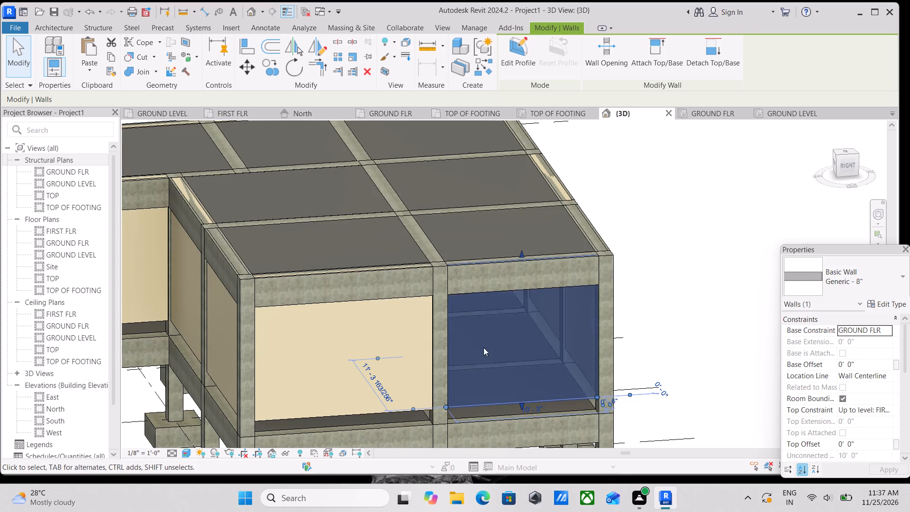
Examine the ground floor walls and their fit between the columns and beams from several sides of the 3D model.
{"action": "middle_click_drag", "start_coordinate": [464, 337], "coordinate": [475, 302]}
{"action": "scroll", "coordinate": [455, 337], "scroll_direction": "down", "scroll_amount": 2}
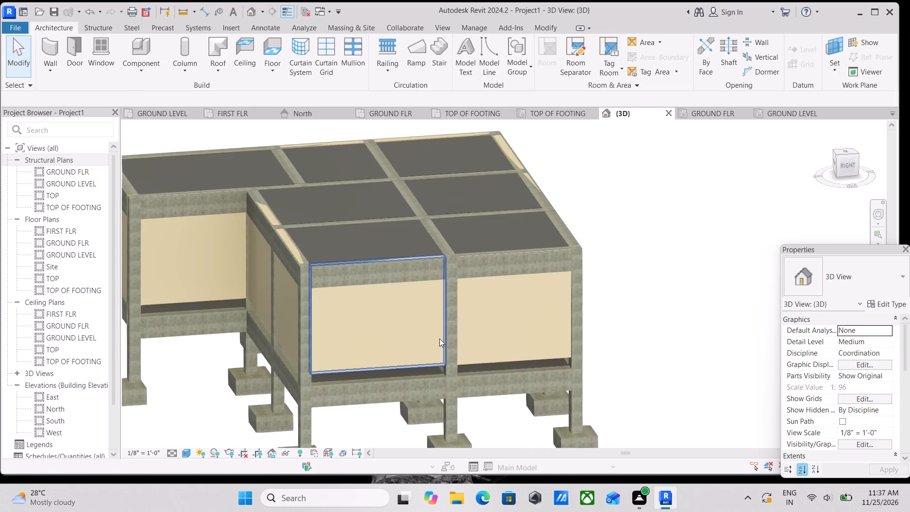
{"action": "middle_click_drag", "start_coordinate": [410, 336], "coordinate": [641, 313]}
{"action": "scroll", "coordinate": [598, 306], "scroll_direction": "up", "scroll_amount": 3}
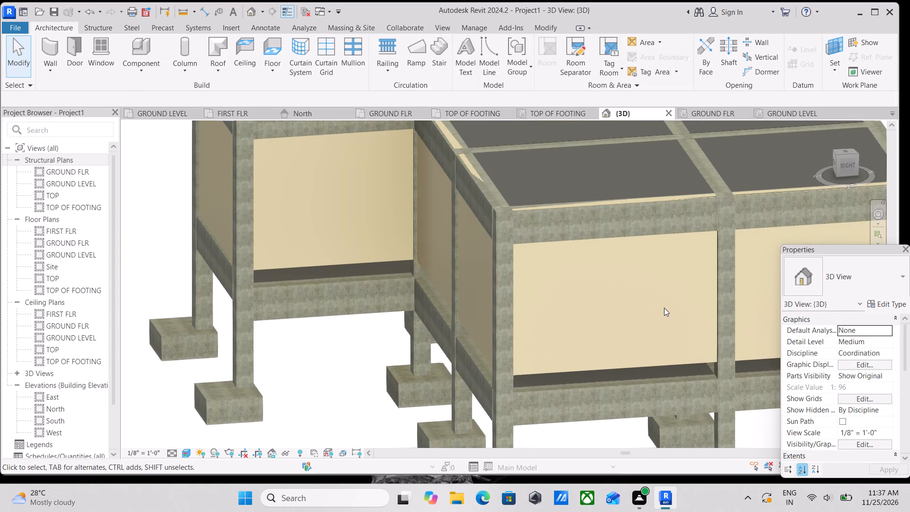
{"action": "middle_click_drag", "start_coordinate": [653, 302], "coordinate": [518, 296]}
{"action": "left_click", "coordinate": [518, 365]}
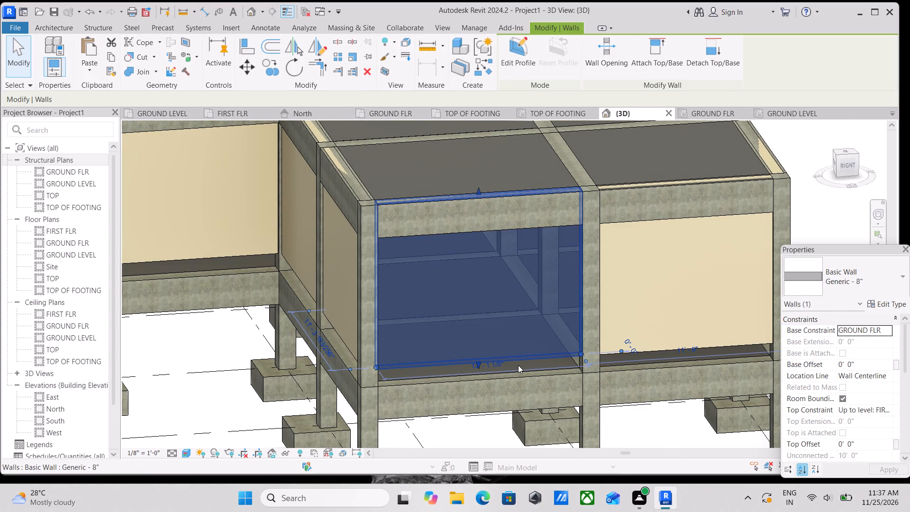
{"action": "key", "text": "Escape"}
{"action": "scroll", "coordinate": [518, 365], "scroll_direction": "down", "scroll_amount": 4}
{"action": "middle_click_drag", "start_coordinate": [488, 320], "coordinate": [496, 338]}
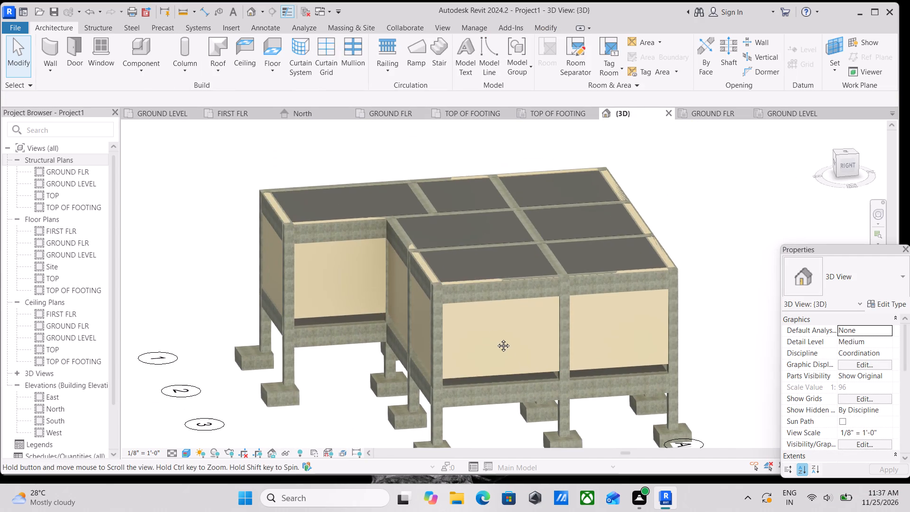
{"action": "middle_click_drag", "start_coordinate": [496, 338], "coordinate": [498, 342]}
{"action": "scroll", "coordinate": [499, 342], "scroll_direction": "down", "scroll_amount": 2}
{"action": "middle_click_drag", "start_coordinate": [498, 355], "coordinate": [479, 334], "text": "shift"}
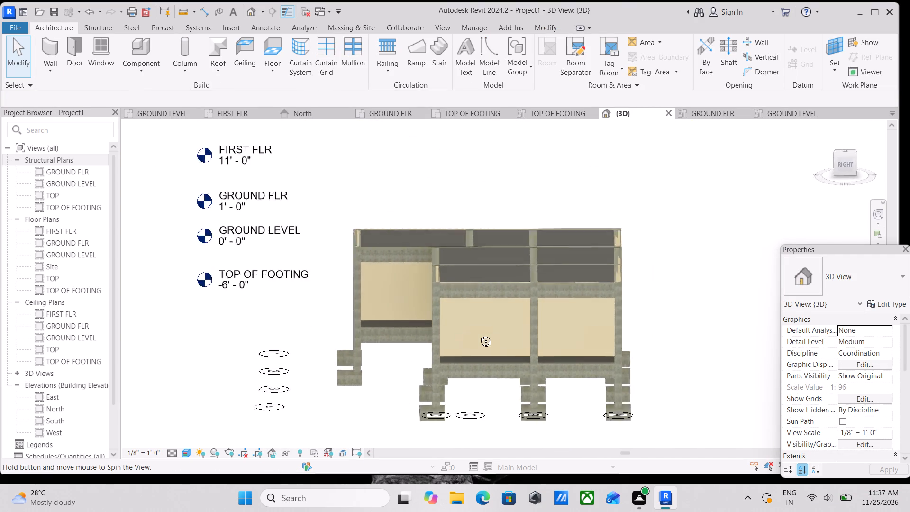
{"action": "middle_click_drag", "start_coordinate": [479, 334], "coordinate": [468, 341], "text": "shift"}
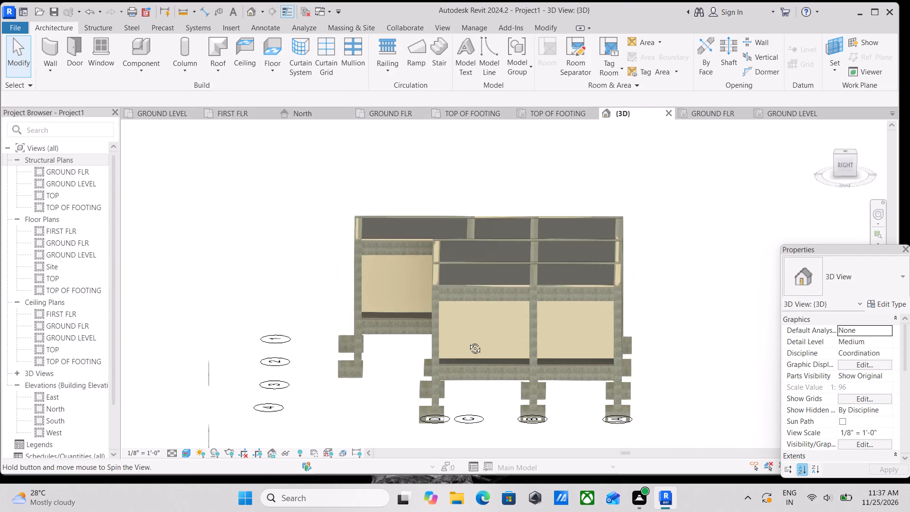
{"action": "middle_click_drag", "start_coordinate": [468, 341], "coordinate": [417, 324], "text": "shift"}
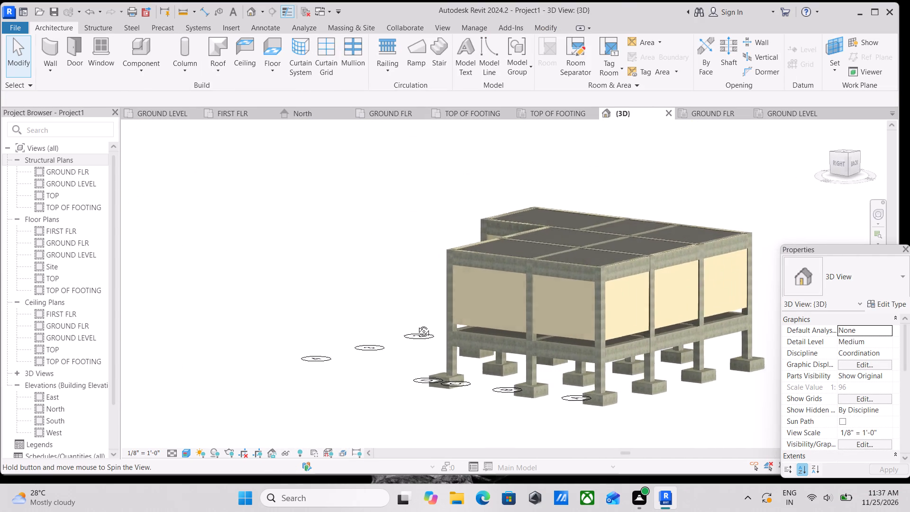
{"action": "middle_click_drag", "start_coordinate": [417, 324], "coordinate": [516, 384], "text": "shift"}
{"action": "middle_click_drag", "start_coordinate": [527, 352], "coordinate": [518, 372], "text": "shift"}
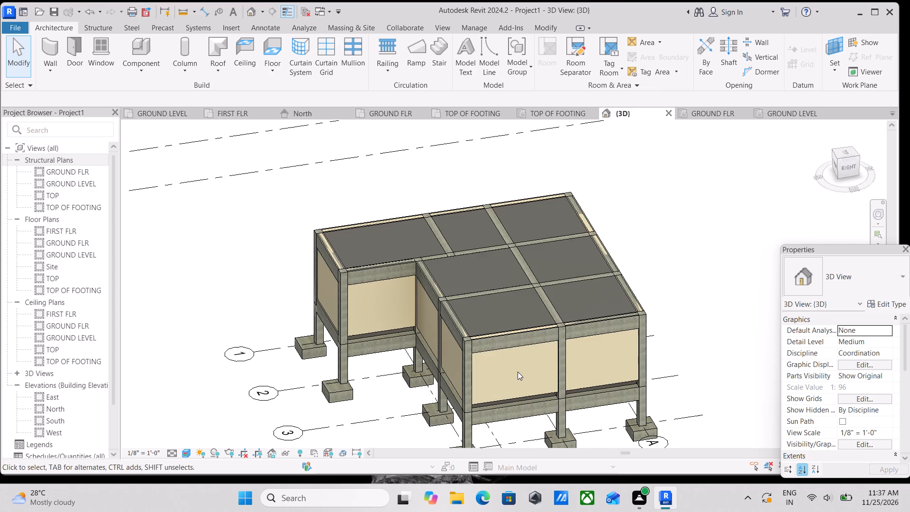
Glance at the reference image in TOP OF FOOTING, then set the GROUND FLR structural plan's visual style to Realistic.
{"action": "left_click", "coordinate": [558, 109]}
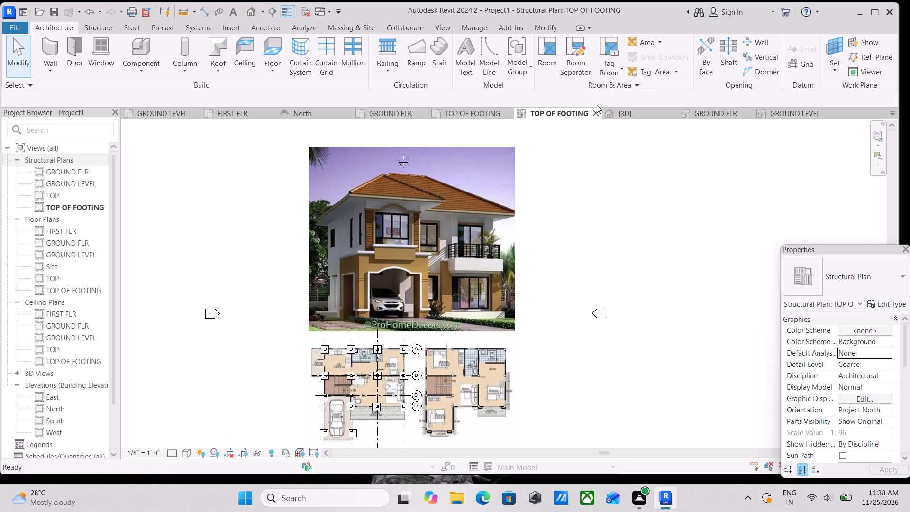
{"action": "left_click", "coordinate": [715, 112]}
{"action": "middle_click_drag", "start_coordinate": [463, 264], "coordinate": [462, 337]}
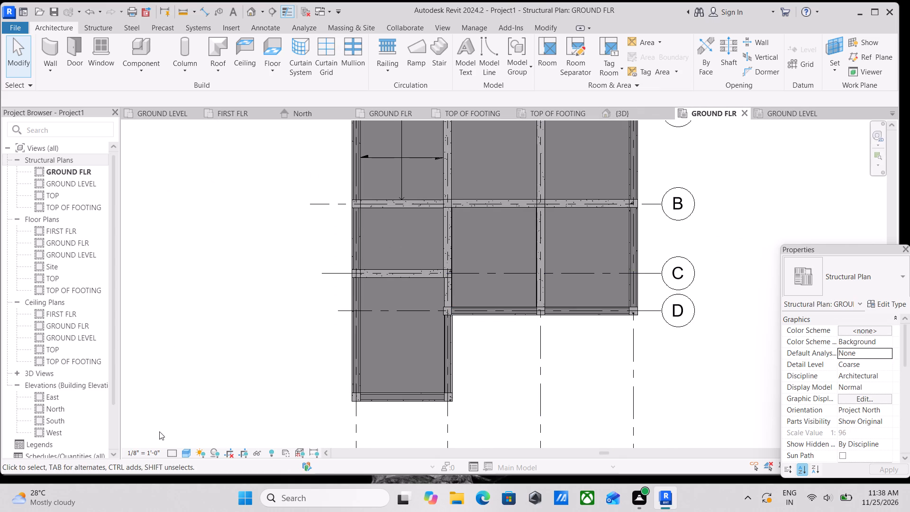
{"action": "left_click", "coordinate": [172, 451]}
{"action": "left_click", "coordinate": [182, 452]}
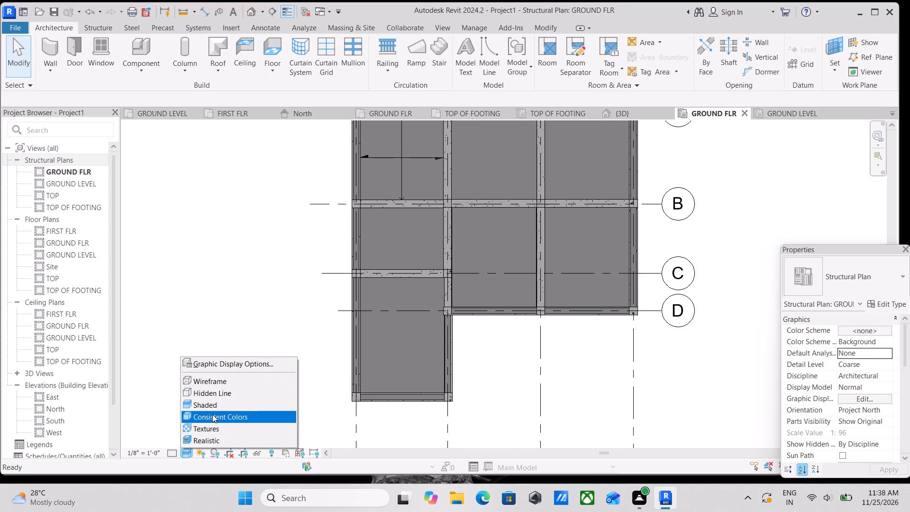
{"action": "left_click", "coordinate": [211, 440]}
Draw a Generic - 8" wall about 10' - 3" long along grid 2 from grid A to grid B in the structural plan.
{"action": "scroll", "coordinate": [495, 257], "scroll_direction": "up", "scroll_amount": 1}
{"action": "middle_click_drag", "start_coordinate": [495, 256], "coordinate": [472, 385]}
{"action": "scroll", "coordinate": [478, 363], "scroll_direction": "up", "scroll_amount": 2}
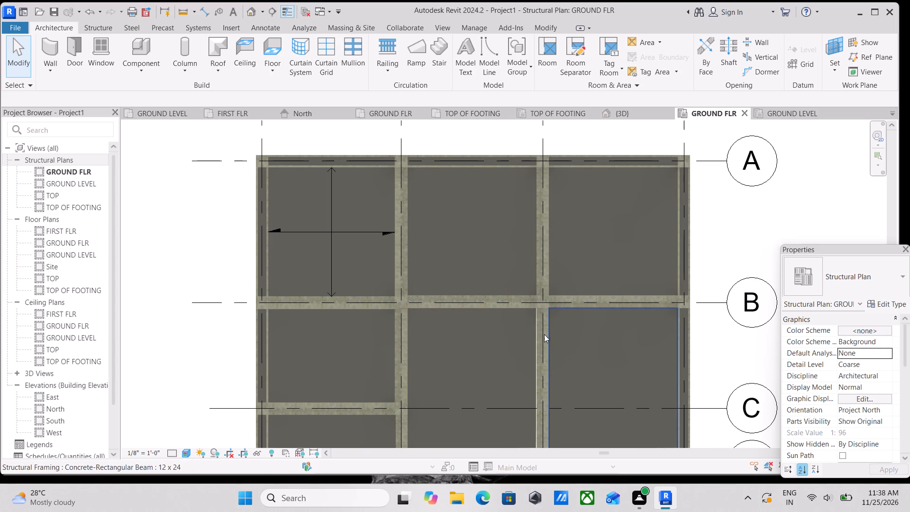
{"action": "scroll", "coordinate": [542, 299], "scroll_direction": "up", "scroll_amount": 2}
{"action": "middle_click_drag", "start_coordinate": [355, 285], "coordinate": [380, 315]}
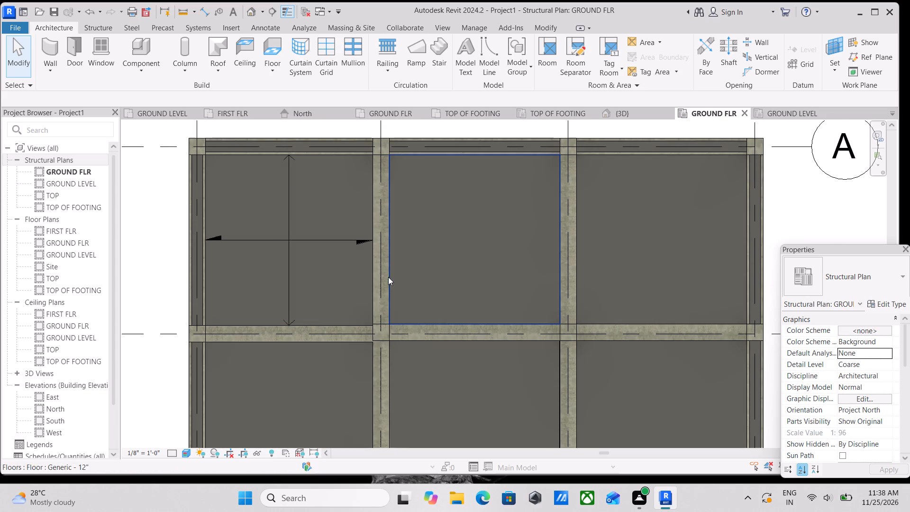
{"action": "middle_click_drag", "start_coordinate": [389, 264], "coordinate": [397, 335]}
{"action": "middle_click_drag", "start_coordinate": [392, 265], "coordinate": [399, 334]}
{"action": "type", "text": "wa"}
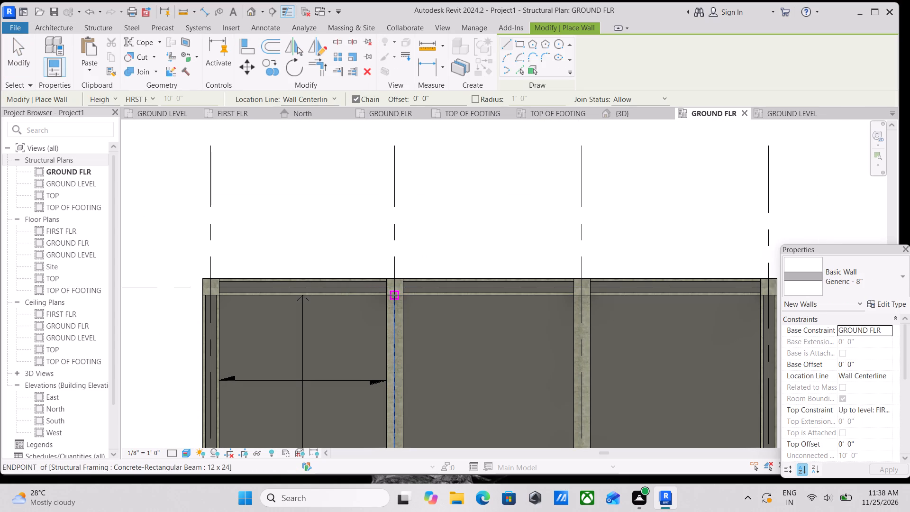
{"action": "left_click", "coordinate": [394, 295]}
{"action": "middle_click_drag", "start_coordinate": [390, 372], "coordinate": [402, 275]}
{"action": "middle_click_drag", "start_coordinate": [394, 344], "coordinate": [408, 306]}
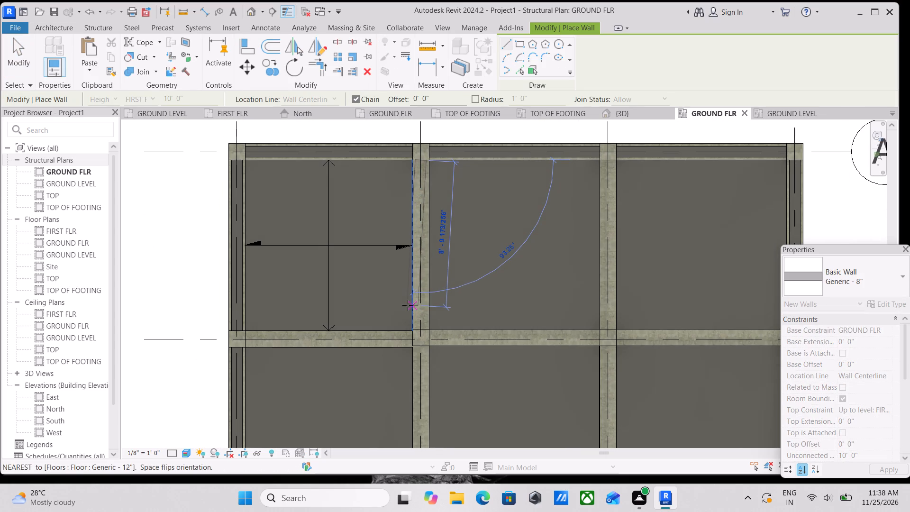
{"action": "left_click", "coordinate": [418, 328]}
{"action": "key", "text": "Escape"}
Draw a Generic - 8" wall about 10' long along grid B from grid 1 to grid 2.
{"action": "middle_click_drag", "start_coordinate": [314, 336], "coordinate": [471, 326]}
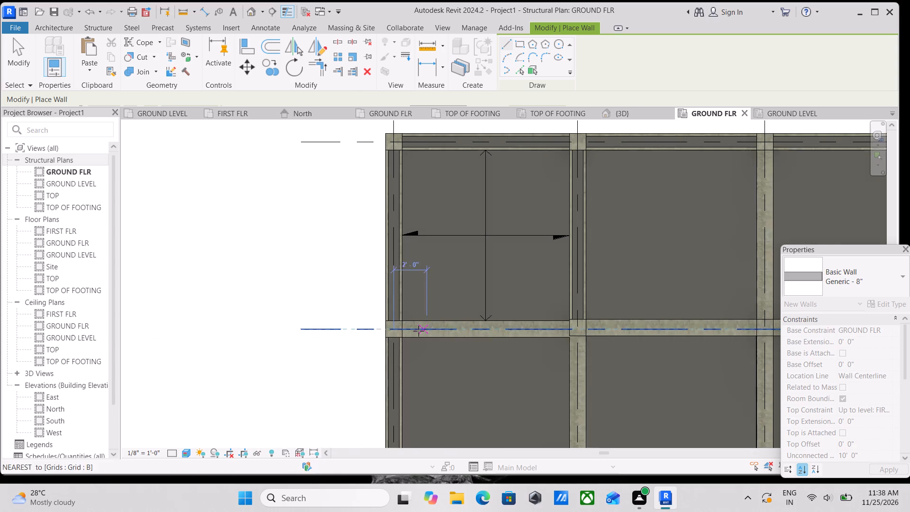
{"action": "scroll", "coordinate": [404, 333], "scroll_direction": "up", "scroll_amount": 3}
{"action": "left_click", "coordinate": [402, 325]}
{"action": "middle_click_drag", "start_coordinate": [536, 326], "coordinate": [423, 330]}
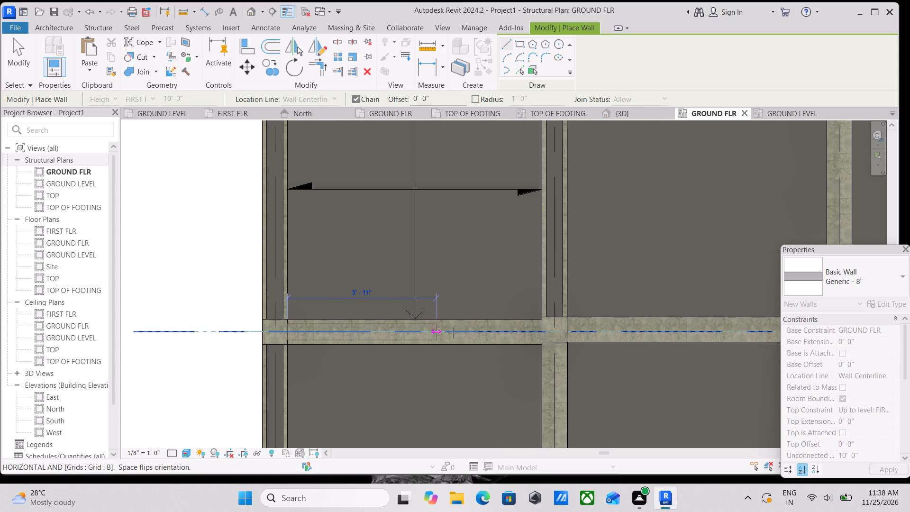
{"action": "left_click", "coordinate": [541, 331]}
{"action": "key", "text": "Escape"}
Draw a Generic - 8" wall about 10' - 4" long along grid B from grid 2 to grid 3.
{"action": "middle_click_drag", "start_coordinate": [616, 328], "coordinate": [517, 345]}
{"action": "scroll", "coordinate": [506, 347], "scroll_direction": "up", "scroll_amount": 2}
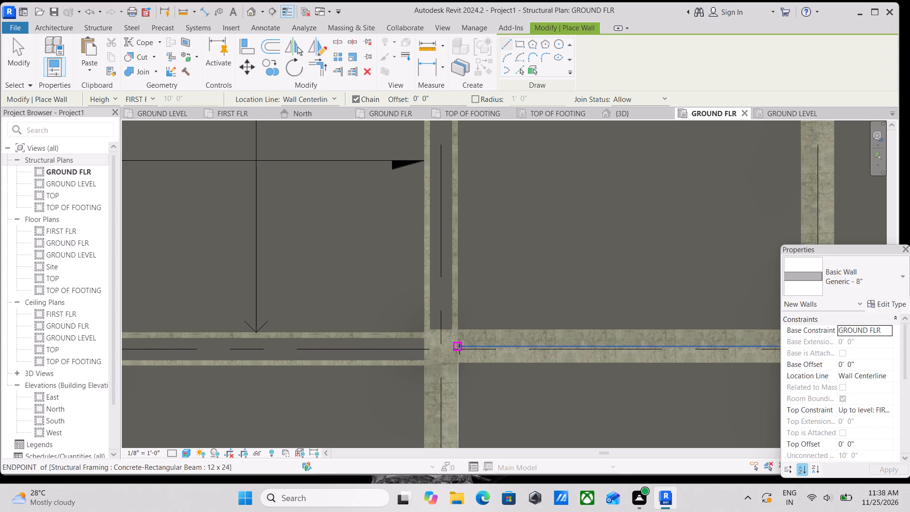
{"action": "left_click", "coordinate": [459, 349]}
{"action": "middle_click_drag", "start_coordinate": [603, 346], "coordinate": [361, 336]}
{"action": "middle_click_drag", "start_coordinate": [553, 345], "coordinate": [496, 345]}
{"action": "left_click", "coordinate": [506, 337]}
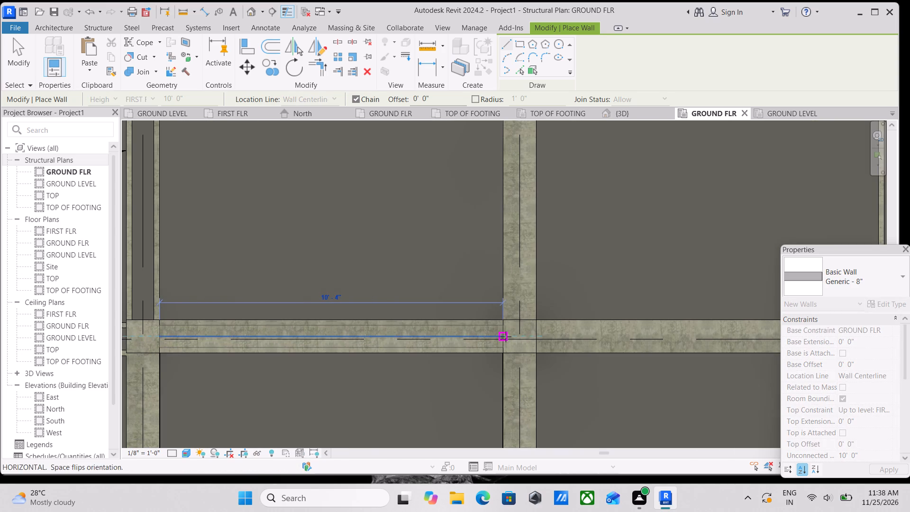
{"action": "key", "text": "Escape"}
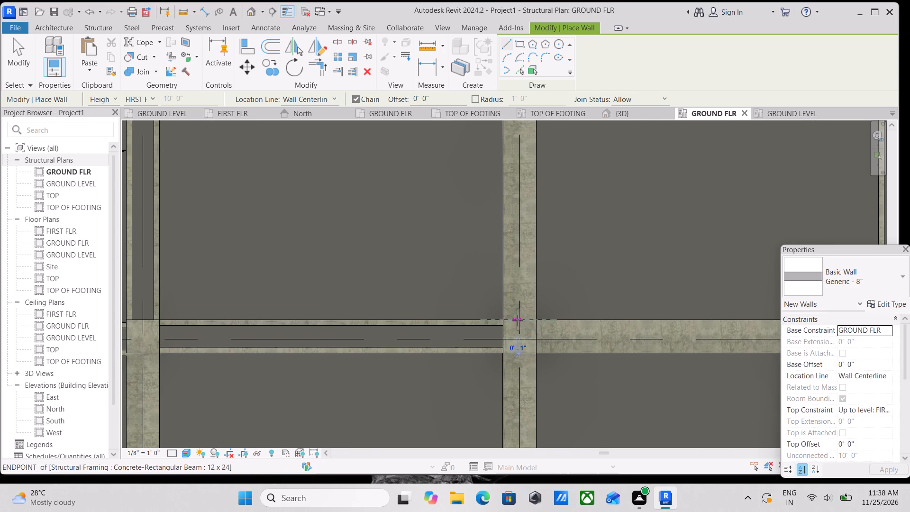
Draw a Generic - 8" wall along grid 3 from the beam on grid B to the beam on grid A.
{"action": "left_click", "coordinate": [518, 320]}
{"action": "middle_click_drag", "start_coordinate": [519, 276], "coordinate": [508, 427]}
{"action": "middle_click_drag", "start_coordinate": [531, 274], "coordinate": [500, 416]}
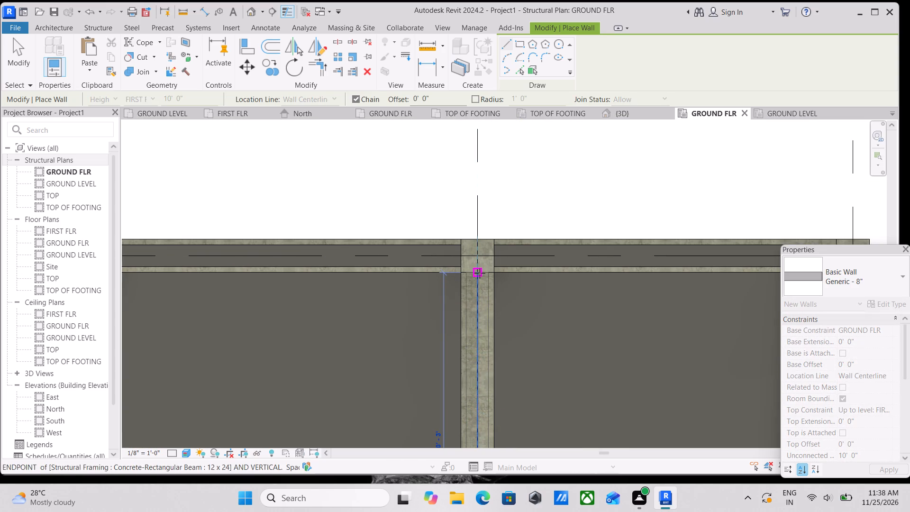
{"action": "left_click", "coordinate": [480, 272]}
{"action": "key", "text": "Escape"}
Draw a Generic - 8" wall about 10' - 4" long along grid B from grid 3 to the outer wall beyond it.
{"action": "scroll", "coordinate": [480, 272], "scroll_direction": "down", "scroll_amount": 4}
{"action": "middle_click_drag", "start_coordinate": [495, 337], "coordinate": [510, 206]}
{"action": "middle_click_drag", "start_coordinate": [505, 346], "coordinate": [486, 285]}
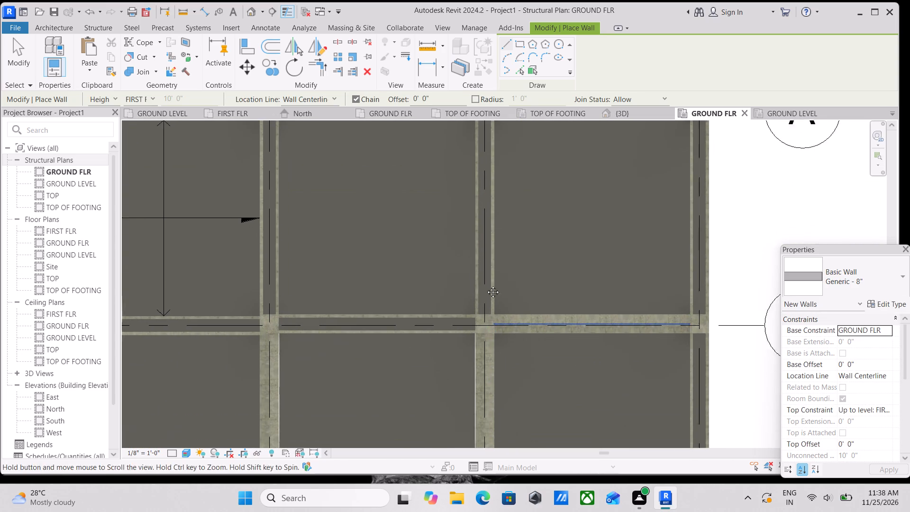
{"action": "middle_click_drag", "start_coordinate": [486, 285], "coordinate": [485, 278]}
{"action": "scroll", "coordinate": [481, 279], "scroll_direction": "up", "scroll_amount": 5}
{"action": "left_click", "coordinate": [484, 280]}
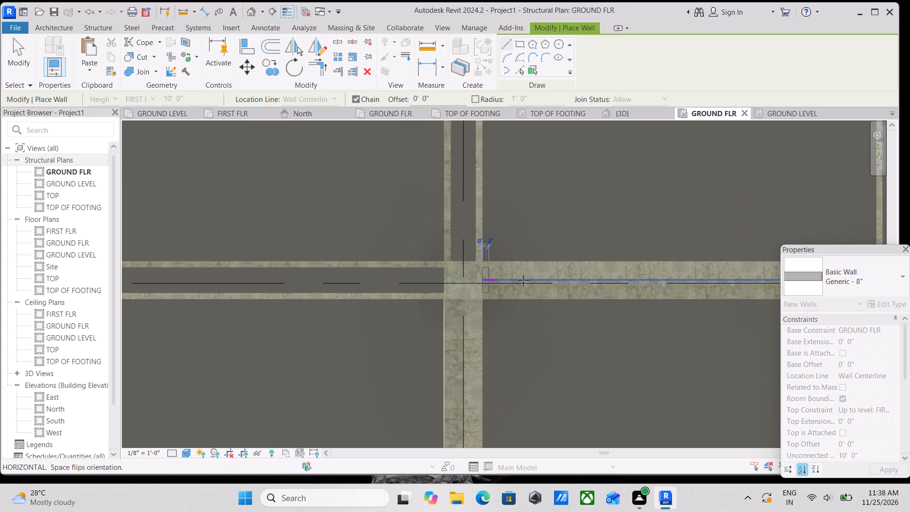
{"action": "middle_click_drag", "start_coordinate": [580, 281], "coordinate": [446, 283]}
{"action": "middle_click_drag", "start_coordinate": [639, 286], "coordinate": [507, 289]}
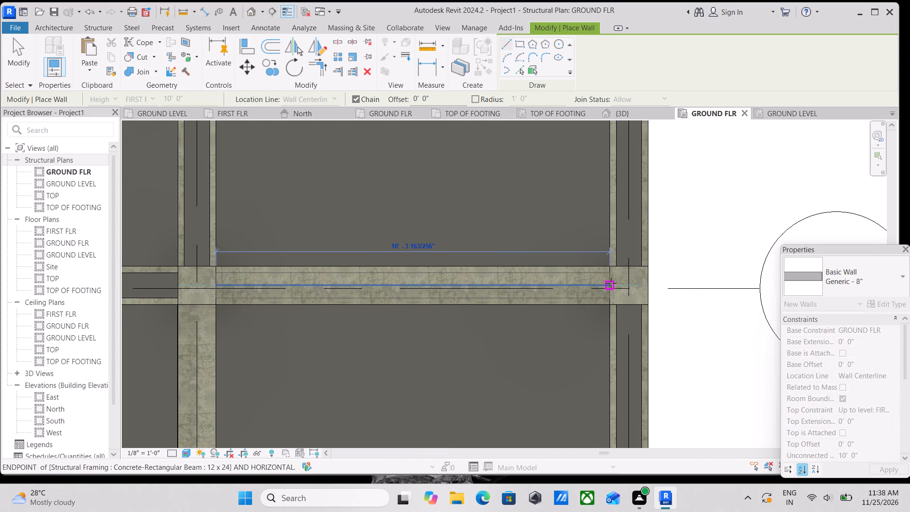
{"action": "left_click", "coordinate": [610, 283]}
{"action": "key", "text": "Escape"}
Draw a Generic - 8" wall along grid 3 from the beam on grid D to grid B.
{"action": "scroll", "coordinate": [664, 264], "scroll_direction": "down", "scroll_amount": 5}
{"action": "scroll", "coordinate": [452, 316], "scroll_direction": "down", "scroll_amount": 2}
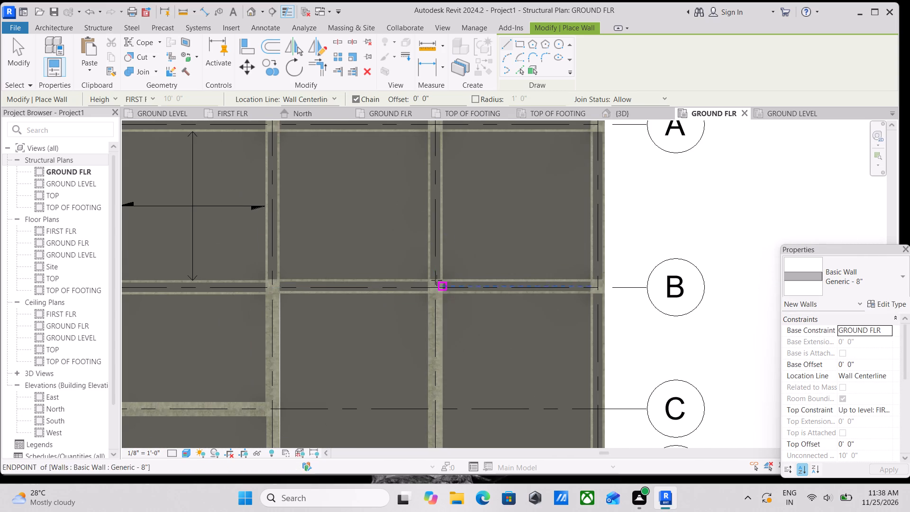
{"action": "scroll", "coordinate": [437, 289], "scroll_direction": "up", "scroll_amount": 1}
{"action": "scroll", "coordinate": [439, 307], "scroll_direction": "down", "scroll_amount": 1}
{"action": "middle_click_drag", "start_coordinate": [435, 315], "coordinate": [464, 233]}
{"action": "scroll", "coordinate": [444, 284], "scroll_direction": "down", "scroll_amount": 1}
{"action": "middle_click_drag", "start_coordinate": [444, 284], "coordinate": [471, 242]}
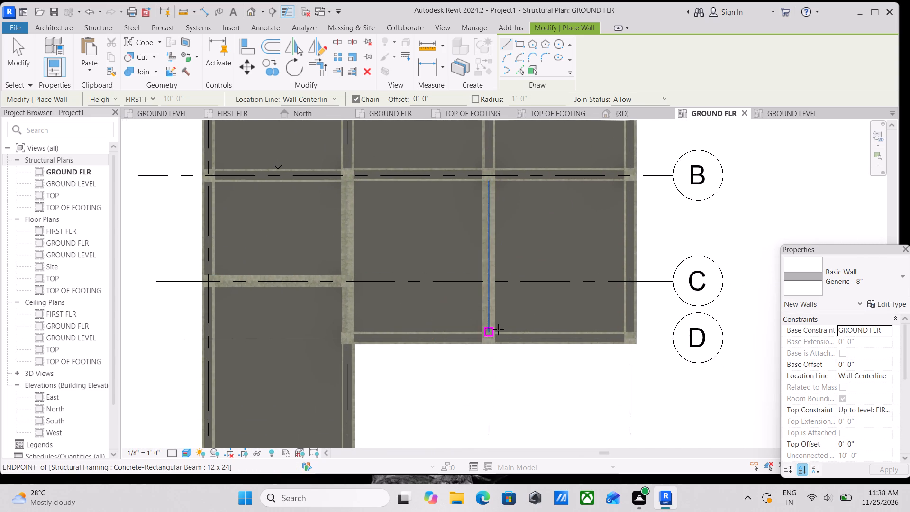
{"action": "scroll", "coordinate": [498, 329], "scroll_direction": "up", "scroll_amount": 2}
{"action": "left_click", "coordinate": [483, 333]}
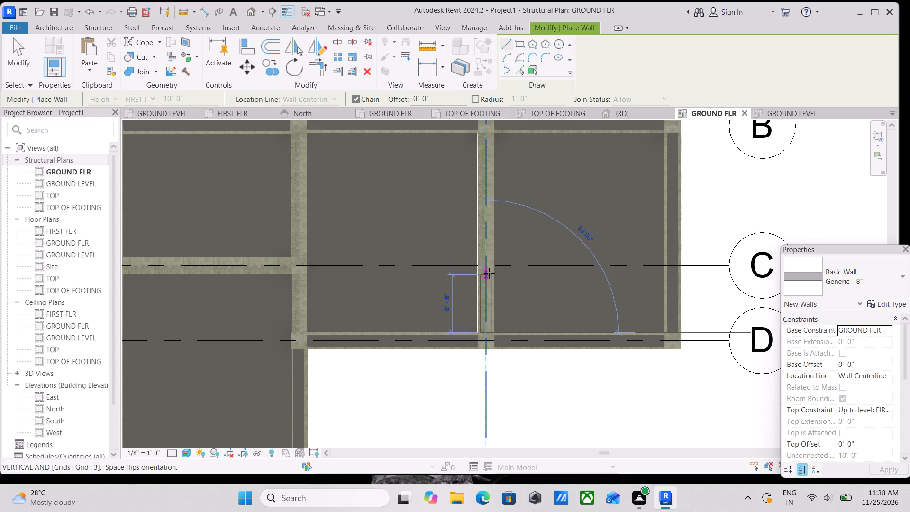
{"action": "middle_click_drag", "start_coordinate": [487, 290], "coordinate": [478, 409]}
{"action": "middle_click_drag", "start_coordinate": [487, 303], "coordinate": [480, 395]}
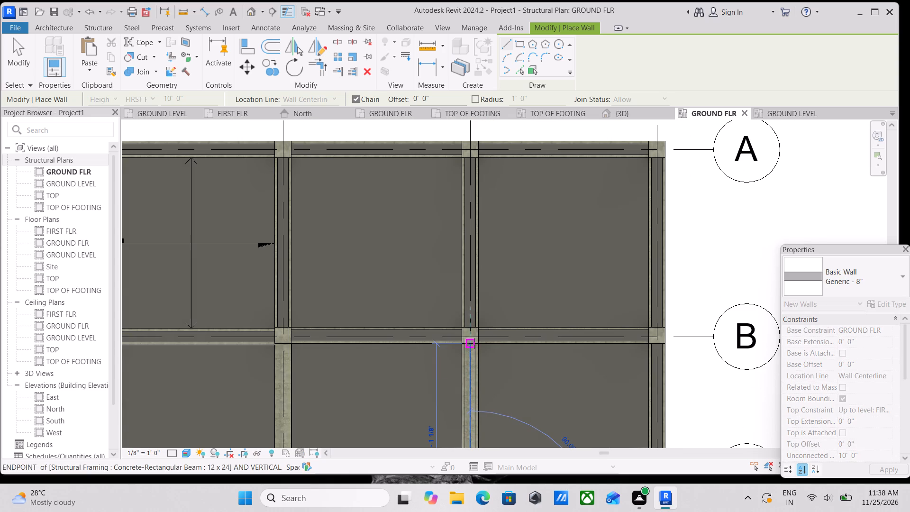
{"action": "left_click", "coordinate": [474, 343]}
{"action": "key", "text": "Escape"}
Draw a Generic - 8" wall along grid 2 from grid C to grid B.
{"action": "scroll", "coordinate": [507, 328], "scroll_direction": "down", "scroll_amount": 2}
{"action": "middle_click_drag", "start_coordinate": [328, 343], "coordinate": [389, 284]}
{"action": "scroll", "coordinate": [390, 393], "scroll_direction": "up", "scroll_amount": 3}
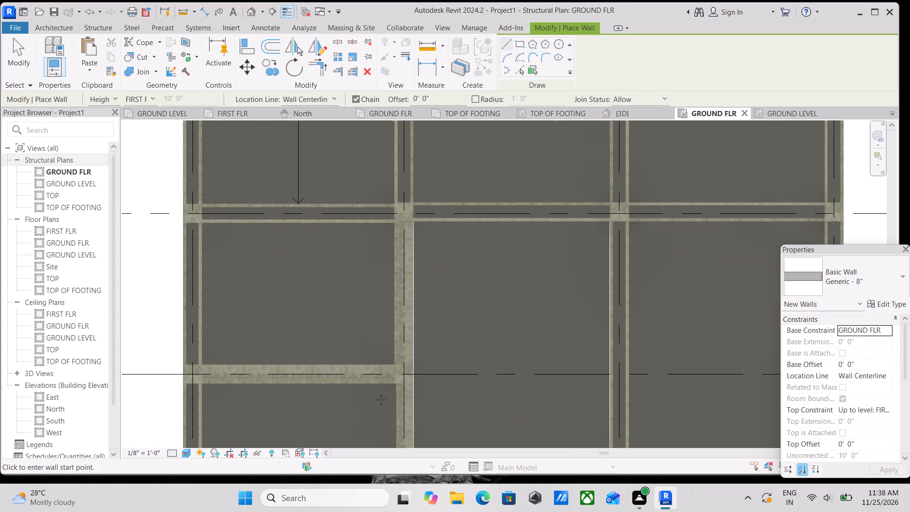
{"action": "left_click", "coordinate": [405, 365]}
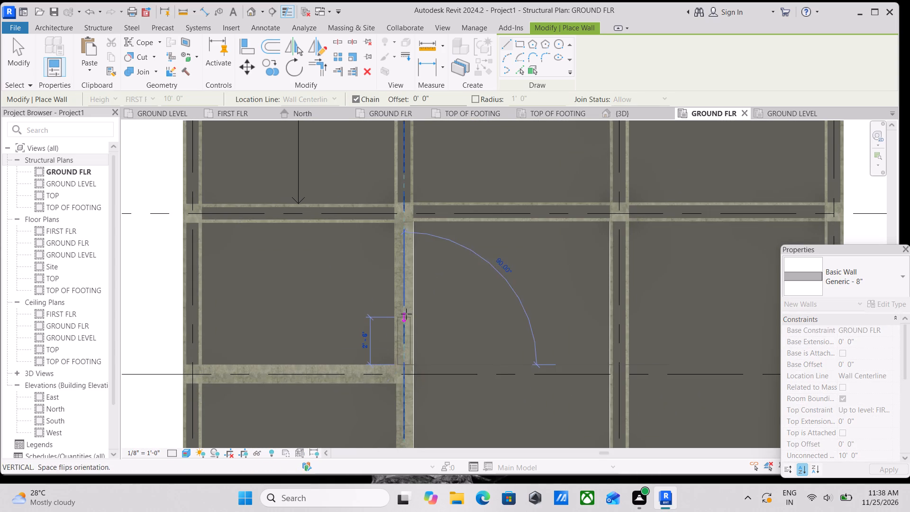
{"action": "middle_click_drag", "start_coordinate": [406, 314], "coordinate": [395, 411]}
{"action": "left_click", "coordinate": [391, 319]}
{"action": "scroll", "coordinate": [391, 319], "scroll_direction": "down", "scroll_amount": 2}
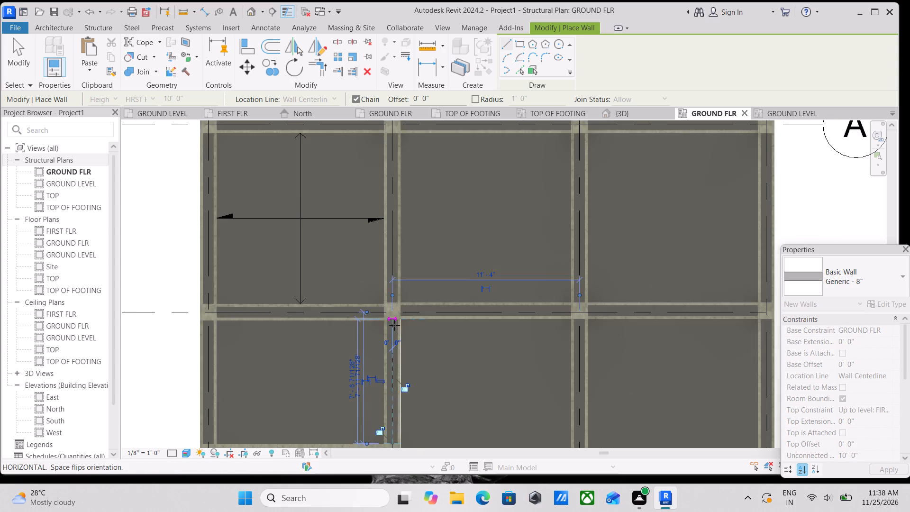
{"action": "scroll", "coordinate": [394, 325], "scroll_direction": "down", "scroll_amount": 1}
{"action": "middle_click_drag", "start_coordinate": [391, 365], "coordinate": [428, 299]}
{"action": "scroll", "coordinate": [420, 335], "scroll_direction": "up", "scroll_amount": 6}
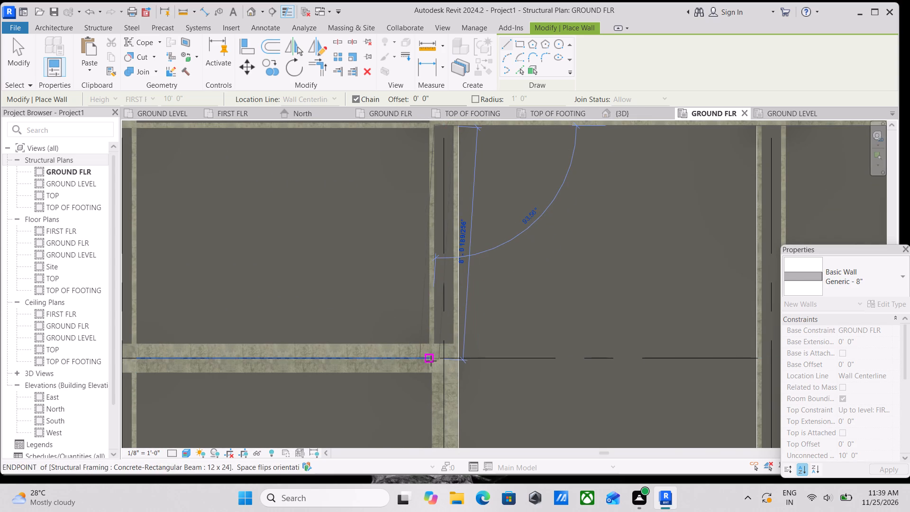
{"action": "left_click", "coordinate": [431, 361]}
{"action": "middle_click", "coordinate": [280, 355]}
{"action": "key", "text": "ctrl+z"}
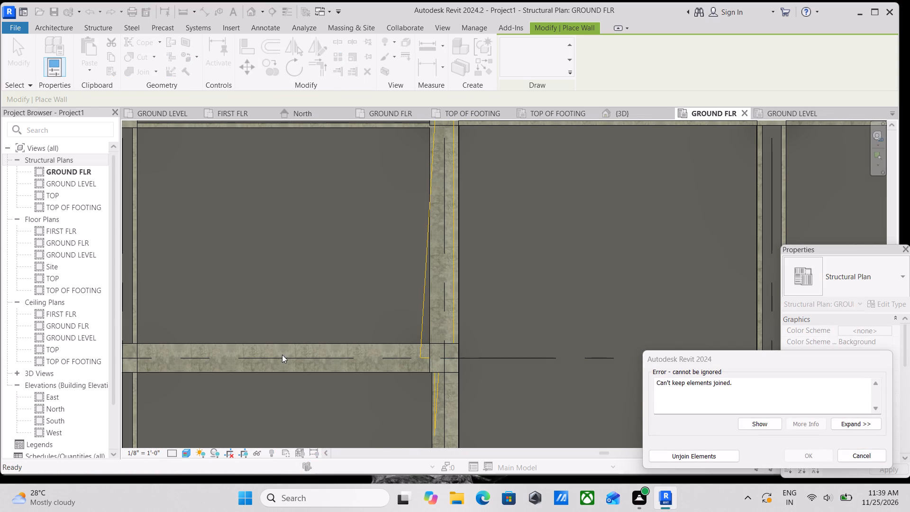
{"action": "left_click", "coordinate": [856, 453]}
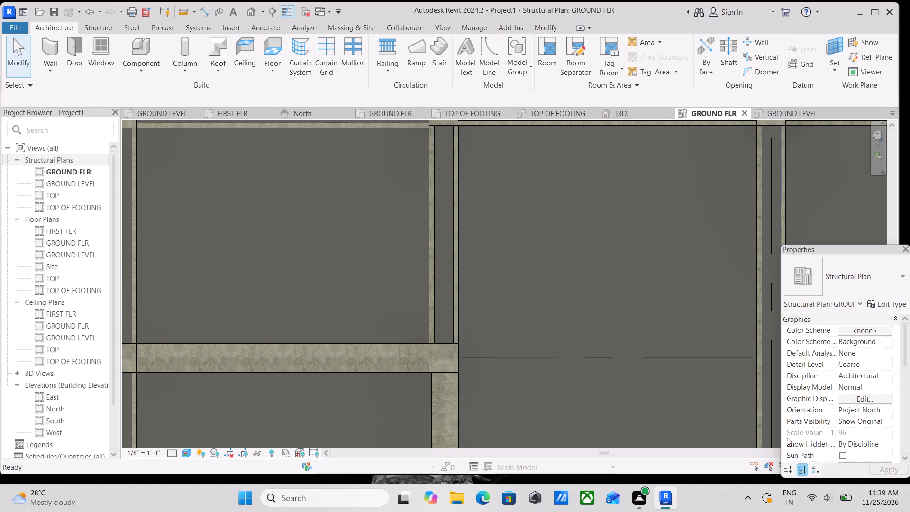
Draw a Generic - 8" wall about 10' - 1 1/2" long along grid C from grid 2 to grid 1.
{"action": "scroll", "coordinate": [473, 386], "scroll_direction": "down", "scroll_amount": 3}
{"action": "middle_click_drag", "start_coordinate": [381, 355], "coordinate": [406, 371]}
{"action": "type", "text": "wa"}
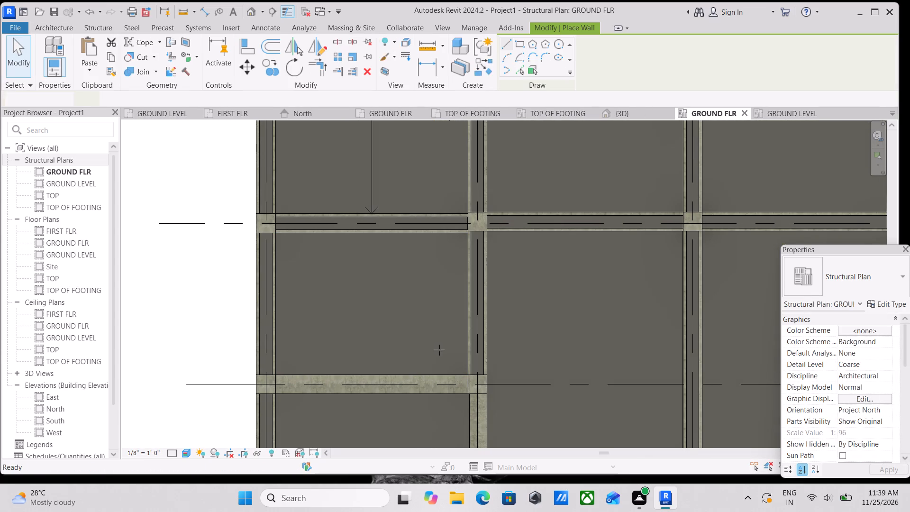
{"action": "scroll", "coordinate": [473, 390], "scroll_direction": "up", "scroll_amount": 2}
{"action": "left_click", "coordinate": [469, 384]}
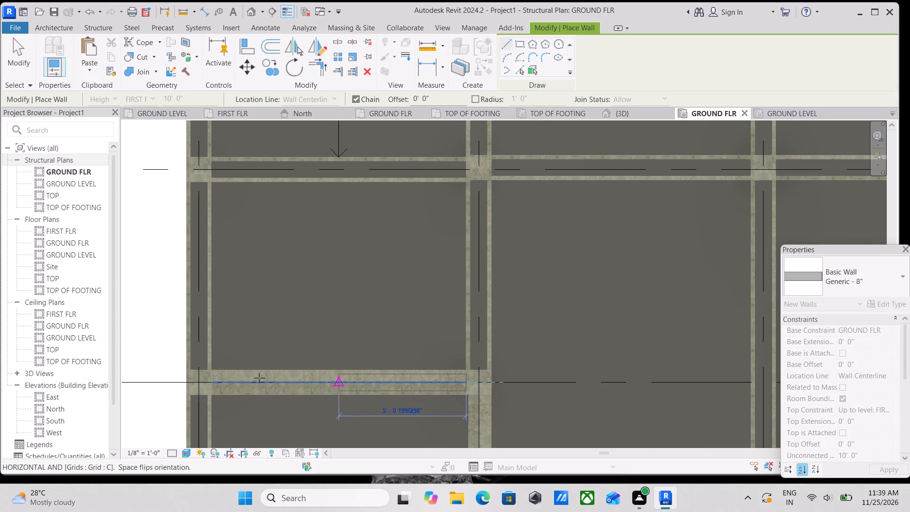
{"action": "middle_click_drag", "start_coordinate": [255, 377], "coordinate": [398, 381]}
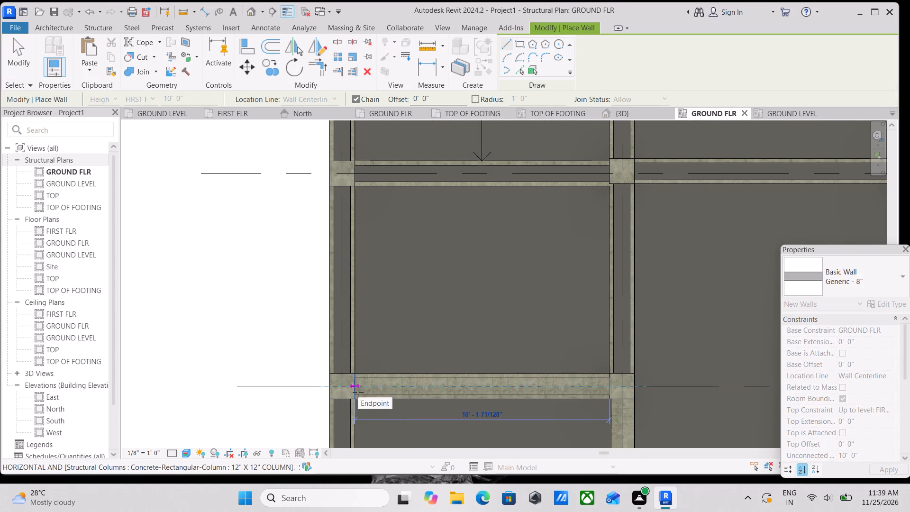
{"action": "left_click", "coordinate": [358, 386]}
{"action": "key", "text": "Escape"}
Draw a Generic - 8" wall along grid 2 from grid D to grid C and end the wall command.
{"action": "scroll", "coordinate": [433, 320], "scroll_direction": "down", "scroll_amount": 3}
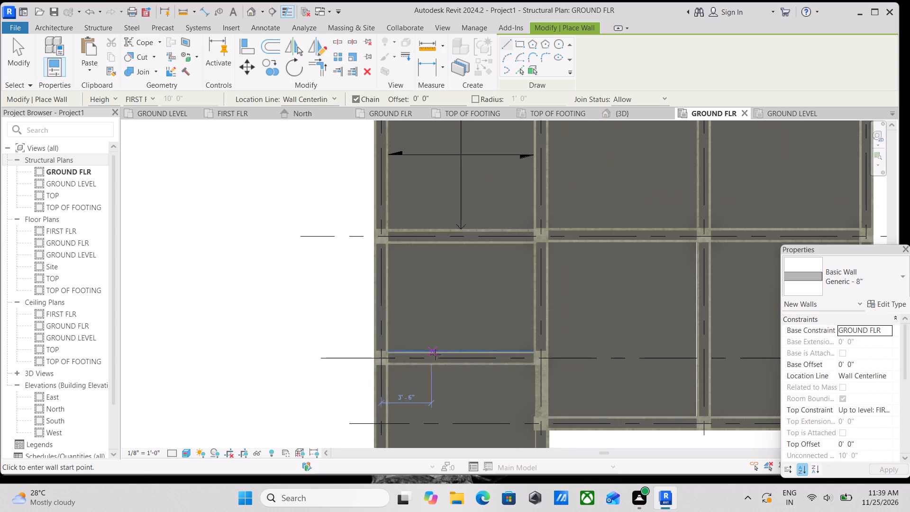
{"action": "scroll", "coordinate": [435, 355], "scroll_direction": "down", "scroll_amount": 4}
{"action": "middle_click_drag", "start_coordinate": [437, 363], "coordinate": [473, 247]}
{"action": "scroll", "coordinate": [545, 386], "scroll_direction": "up", "scroll_amount": 4}
{"action": "middle_click_drag", "start_coordinate": [560, 328], "coordinate": [528, 458]}
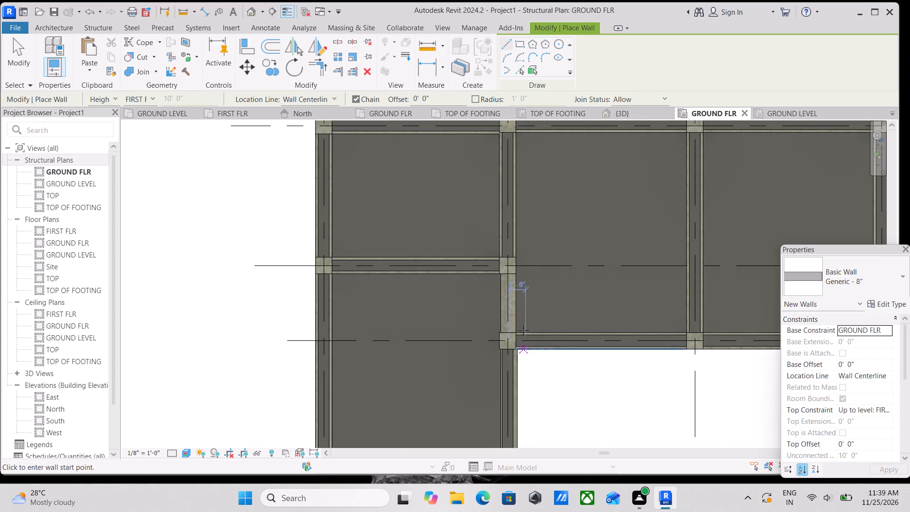
{"action": "scroll", "coordinate": [522, 298], "scroll_direction": "up", "scroll_amount": 3}
{"action": "scroll", "coordinate": [508, 338], "scroll_direction": "up", "scroll_amount": 3}
{"action": "left_click", "coordinate": [497, 357]}
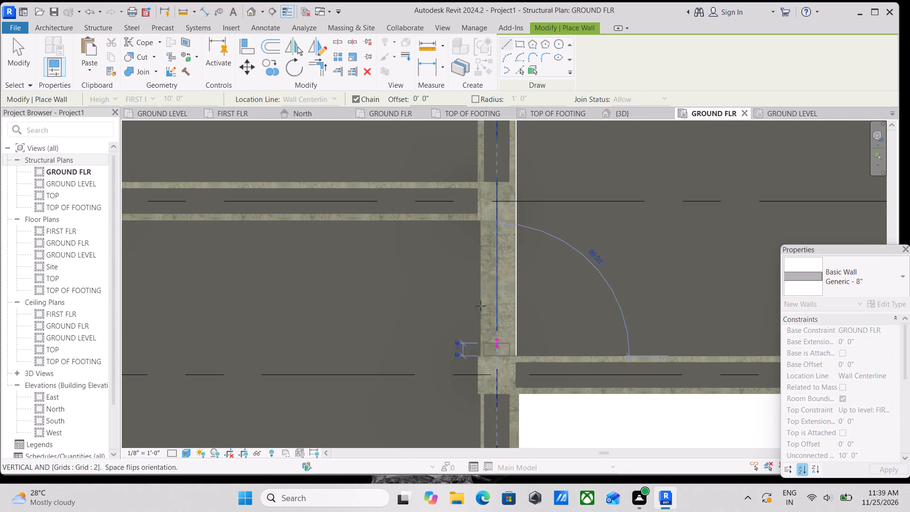
{"action": "middle_click_drag", "start_coordinate": [481, 319], "coordinate": [485, 428]}
{"action": "left_click", "coordinate": [504, 331]}
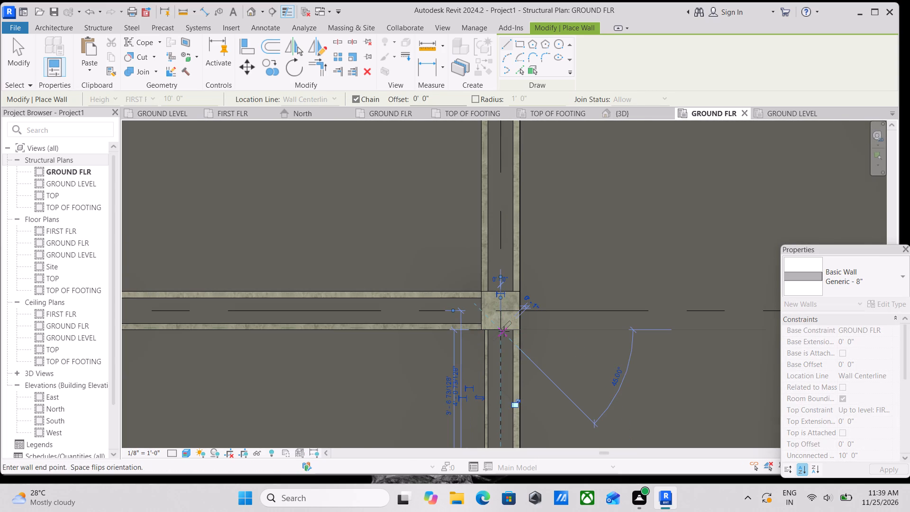
{"action": "key", "text": "Escape"}
{"action": "scroll", "coordinate": [504, 331], "scroll_direction": "down", "scroll_amount": 10}
{"action": "key", "text": "Escape"}
{"action": "scroll", "coordinate": [499, 333], "scroll_direction": "down", "scroll_amount": 1}
{"action": "middle_click_drag", "start_coordinate": [499, 333], "coordinate": [467, 378]}
{"action": "key", "text": "Escape"}
In the {3D} view, select all instances of the Generic - 8" wall and set their Top Offset to -2' 0".
{"action": "left_click", "coordinate": [621, 115]}
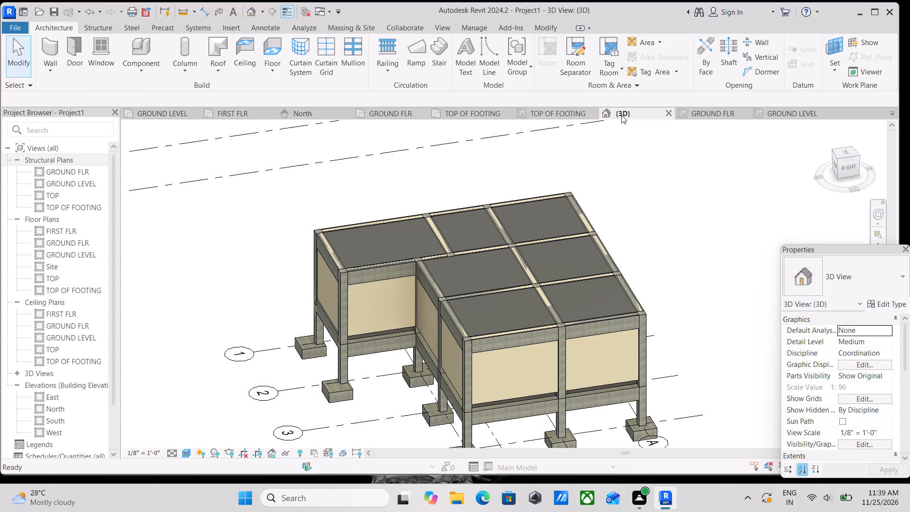
{"action": "scroll", "coordinate": [481, 358], "scroll_direction": "up", "scroll_amount": 1}
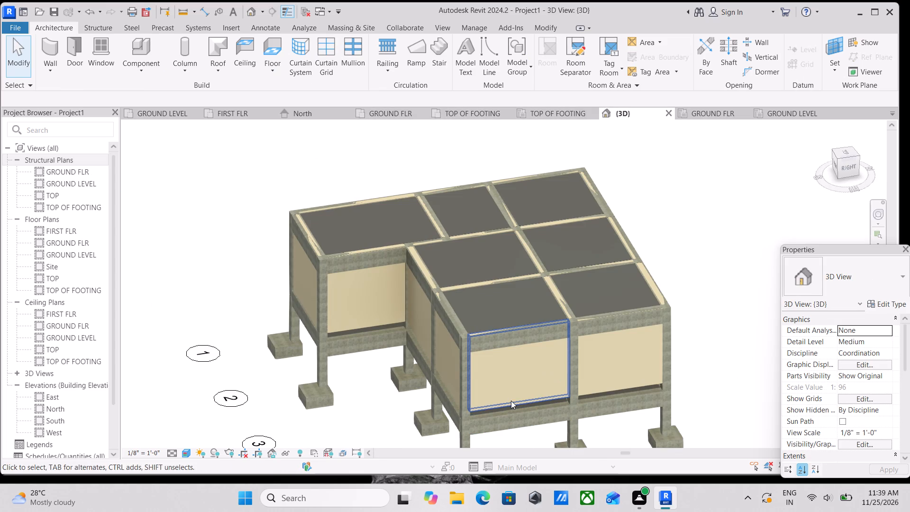
{"action": "left_click", "coordinate": [510, 402]}
{"action": "type", "text": "sa"}
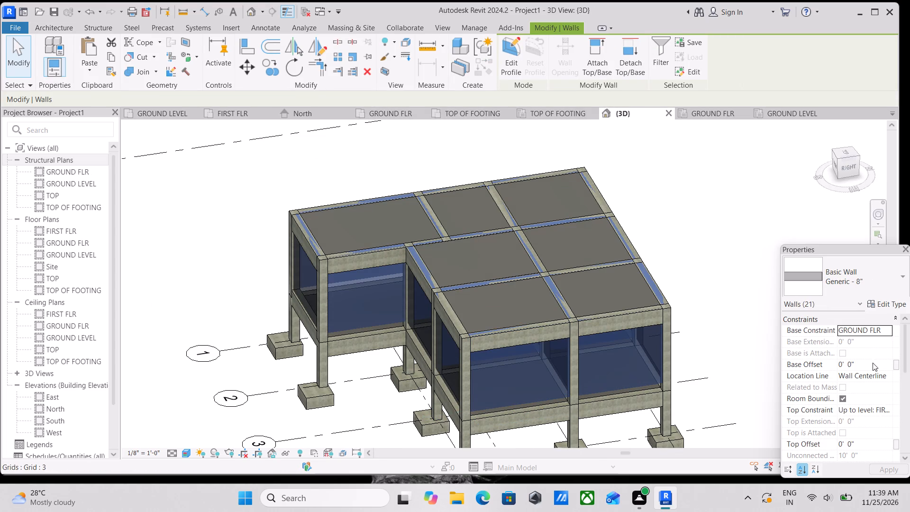
{"action": "scroll", "coordinate": [868, 393], "scroll_direction": "down", "scroll_amount": 1}
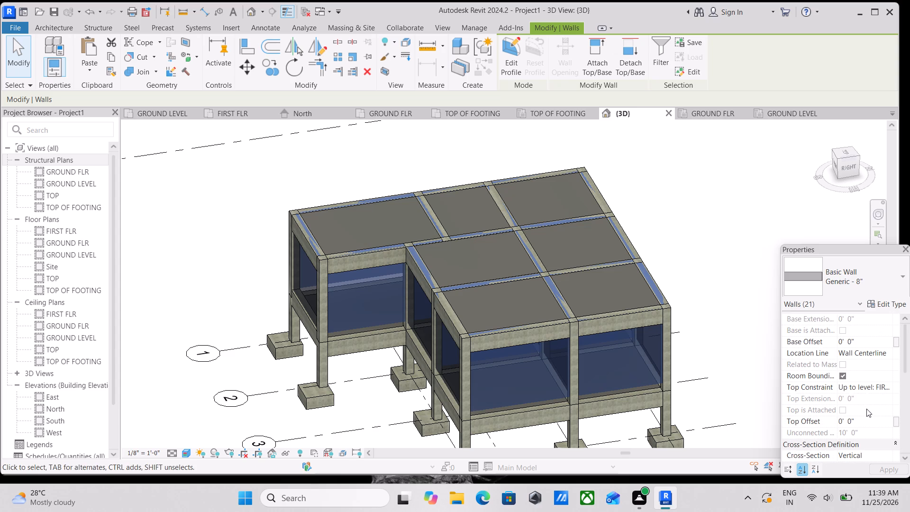
{"action": "scroll", "coordinate": [862, 390], "scroll_direction": "down", "scroll_amount": 1}
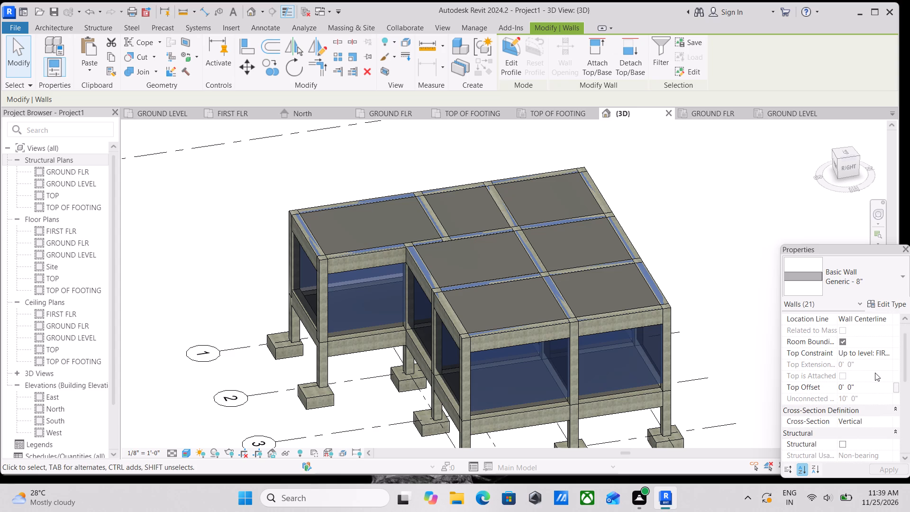
{"action": "left_click", "coordinate": [874, 387]}
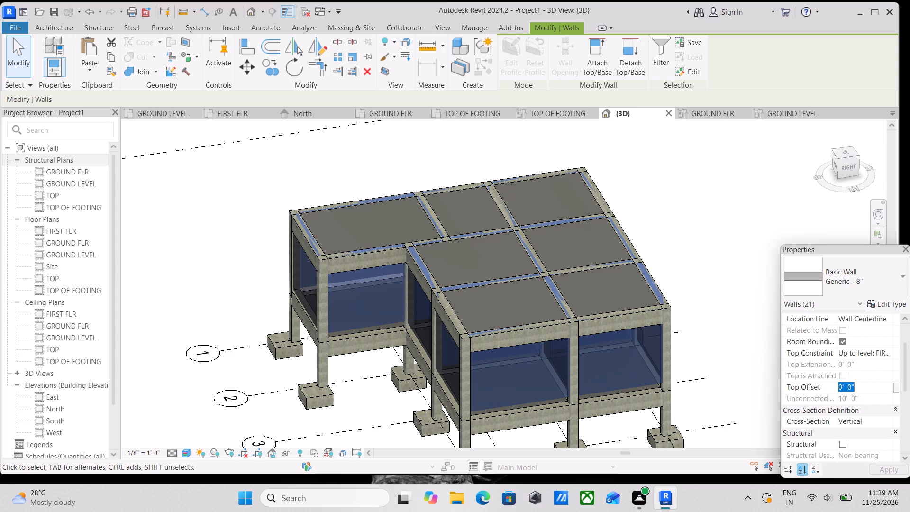
{"action": "type", "text": "-2"}
{"action": "key", "text": "apostrophe"}
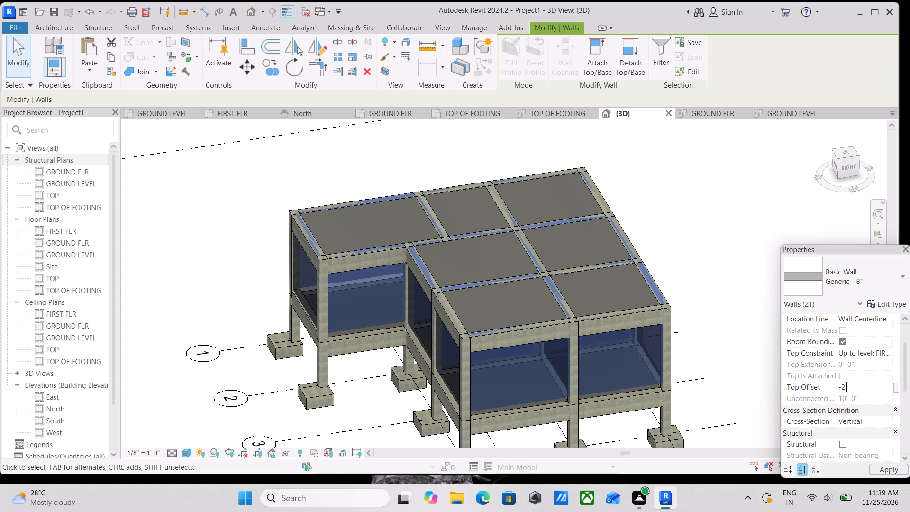
{"action": "key", "text": "Return"}
{"action": "scroll", "coordinate": [564, 391], "scroll_direction": "up", "scroll_amount": 3}
{"action": "key", "text": "Escape"}
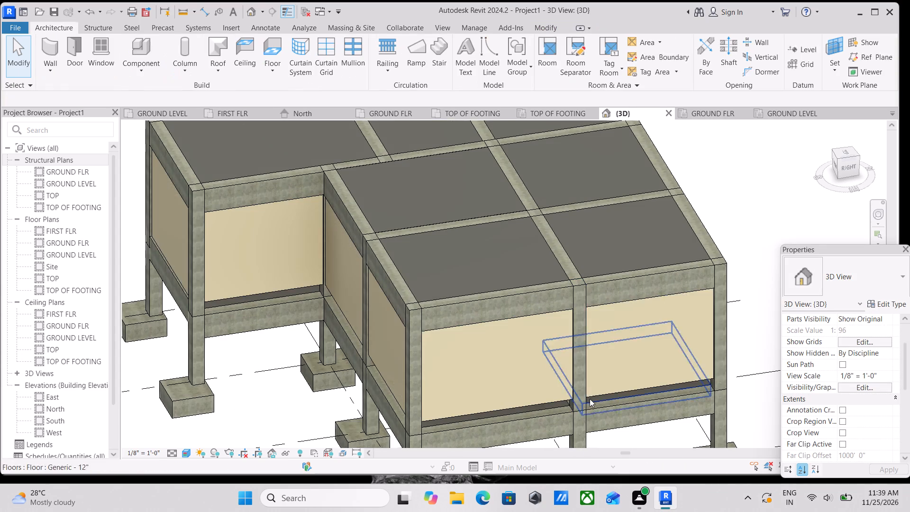
Examine in the {3D} view how the ground floor walls sit beneath the beams and relative to the column faces.
{"action": "middle_click_drag", "start_coordinate": [613, 379], "coordinate": [657, 325]}
{"action": "scroll", "coordinate": [593, 351], "scroll_direction": "down", "scroll_amount": 2}
{"action": "middle_click_drag", "start_coordinate": [583, 351], "coordinate": [614, 387]}
{"action": "scroll", "coordinate": [478, 306], "scroll_direction": "down", "scroll_amount": 1}
{"action": "middle_click_drag", "start_coordinate": [478, 306], "coordinate": [484, 338]}
{"action": "scroll", "coordinate": [484, 338], "scroll_direction": "down", "scroll_amount": 1}
{"action": "middle_click_drag", "start_coordinate": [499, 346], "coordinate": [507, 284]}
{"action": "scroll", "coordinate": [564, 347], "scroll_direction": "up", "scroll_amount": 3}
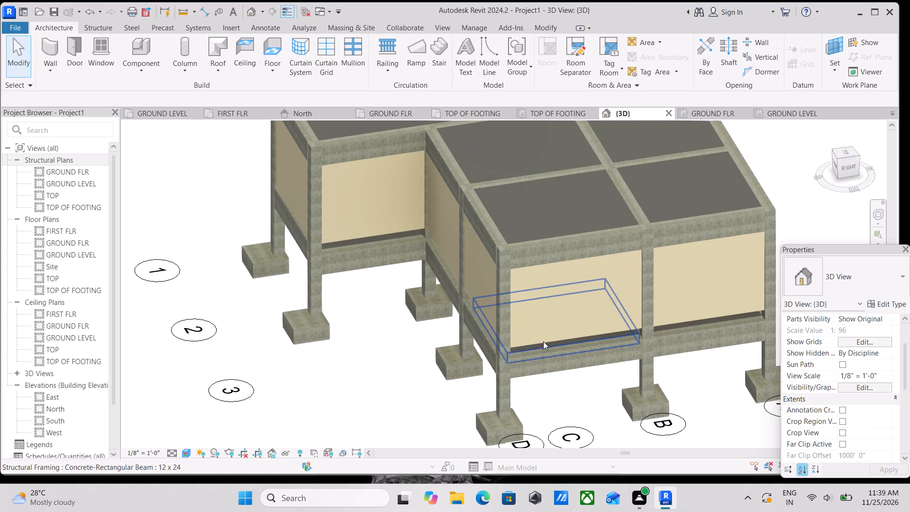
{"action": "scroll", "coordinate": [573, 315], "scroll_direction": "down", "scroll_amount": 5}
{"action": "middle_click_drag", "start_coordinate": [569, 318], "coordinate": [536, 333]}
{"action": "scroll", "coordinate": [529, 336], "scroll_direction": "up", "scroll_amount": 2}
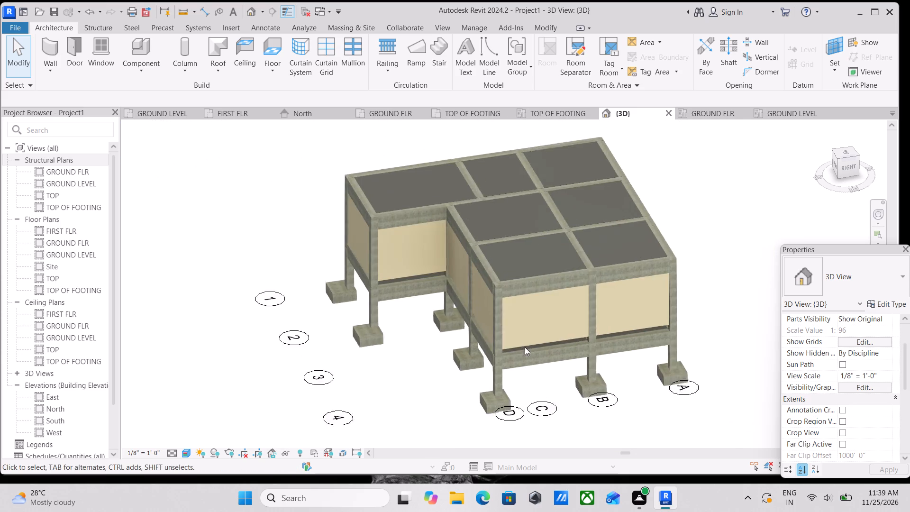
{"action": "scroll", "coordinate": [525, 347], "scroll_direction": "up", "scroll_amount": 5}
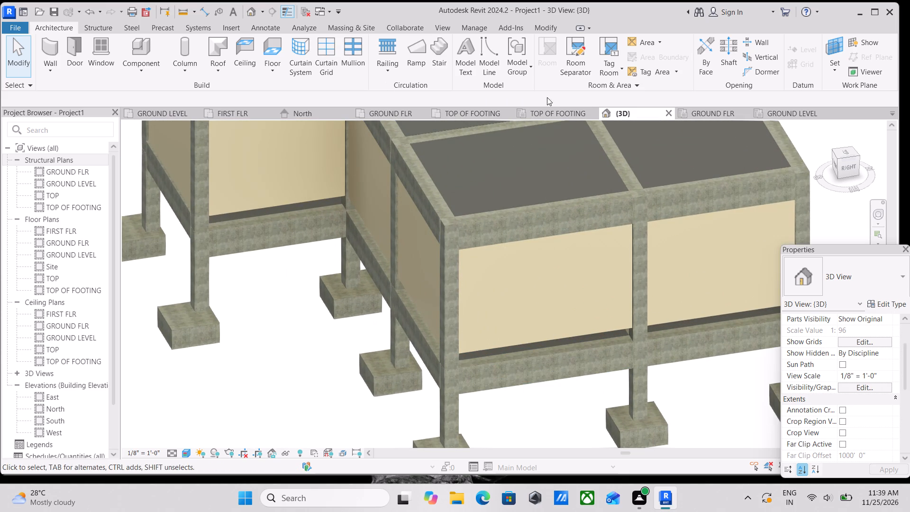
{"action": "middle_click_drag", "start_coordinate": [516, 250], "coordinate": [501, 291]}
{"action": "scroll", "coordinate": [515, 268], "scroll_direction": "down", "scroll_amount": 4}
{"action": "middle_click_drag", "start_coordinate": [513, 275], "coordinate": [525, 311]}
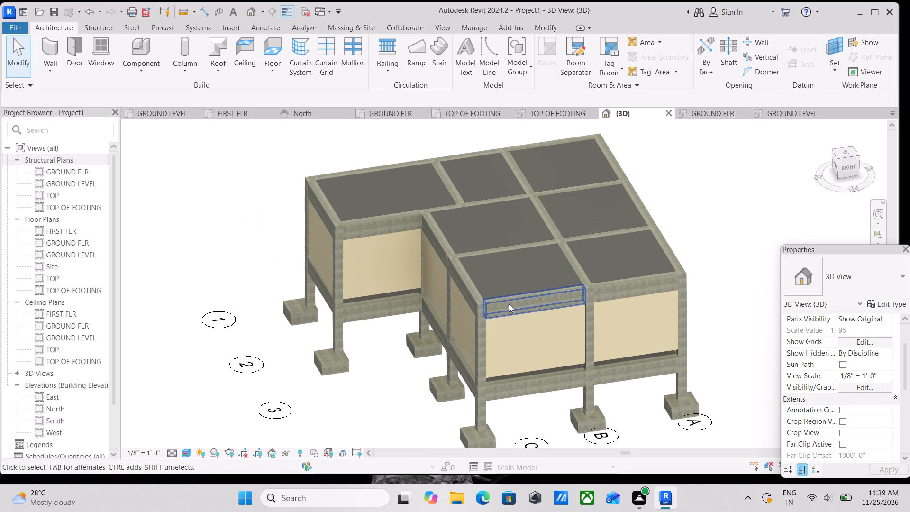
{"action": "middle_click_drag", "start_coordinate": [431, 265], "coordinate": [428, 288]}
{"action": "scroll", "coordinate": [442, 294], "scroll_direction": "up", "scroll_amount": 3}
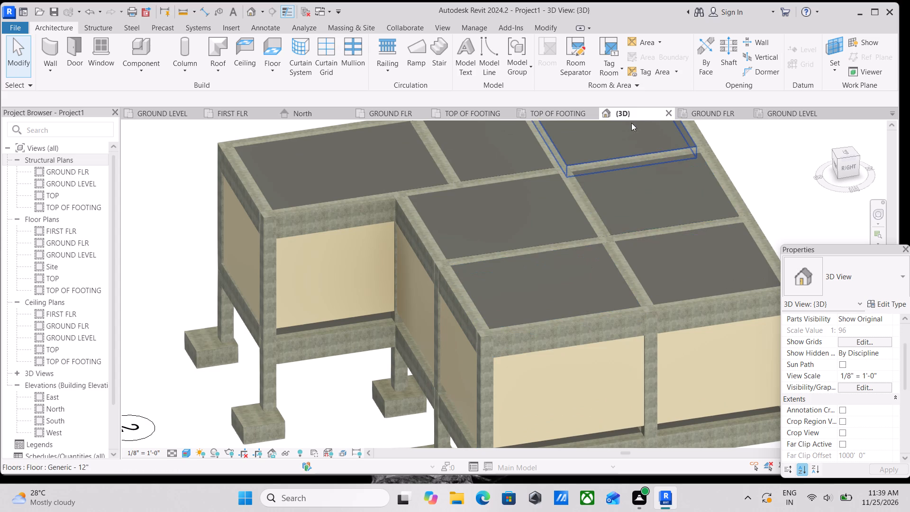
{"action": "middle_click_drag", "start_coordinate": [634, 288], "coordinate": [561, 209]}
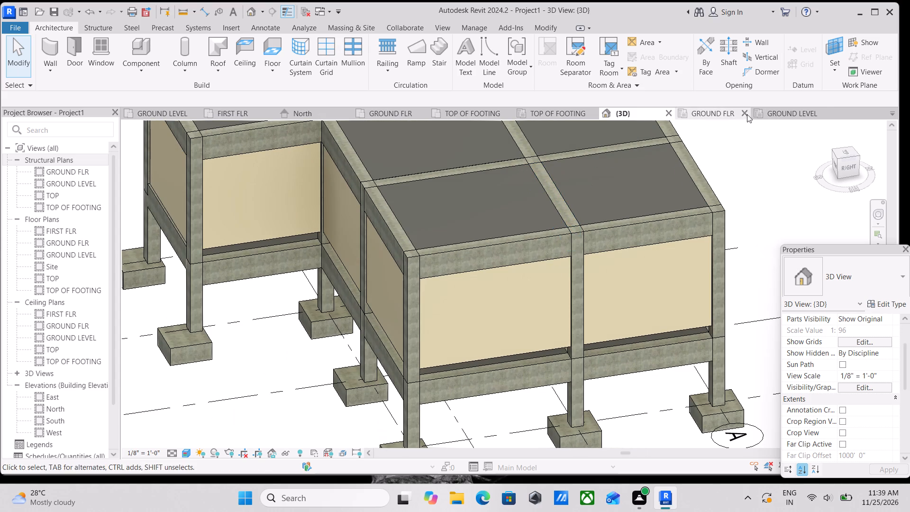
In the GROUND FLR structural plan, align the grid A wall between grids 1 and 2 with the outer face of the corner column.
{"action": "left_click", "coordinate": [783, 109]}
{"action": "left_click", "coordinate": [711, 110]}
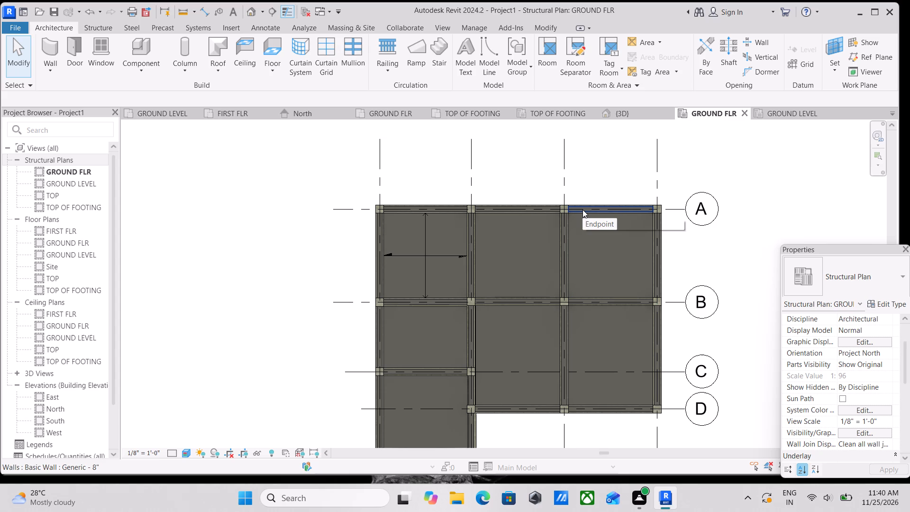
{"action": "scroll", "coordinate": [397, 204], "scroll_direction": "up", "scroll_amount": 6}
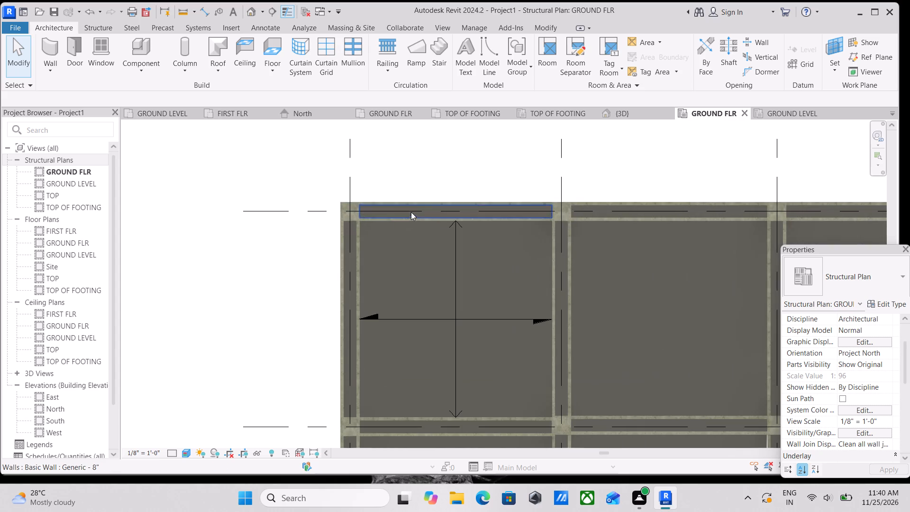
{"action": "middle_click_drag", "start_coordinate": [489, 238], "coordinate": [488, 273]}
{"action": "scroll", "coordinate": [452, 231], "scroll_direction": "up", "scroll_amount": 4}
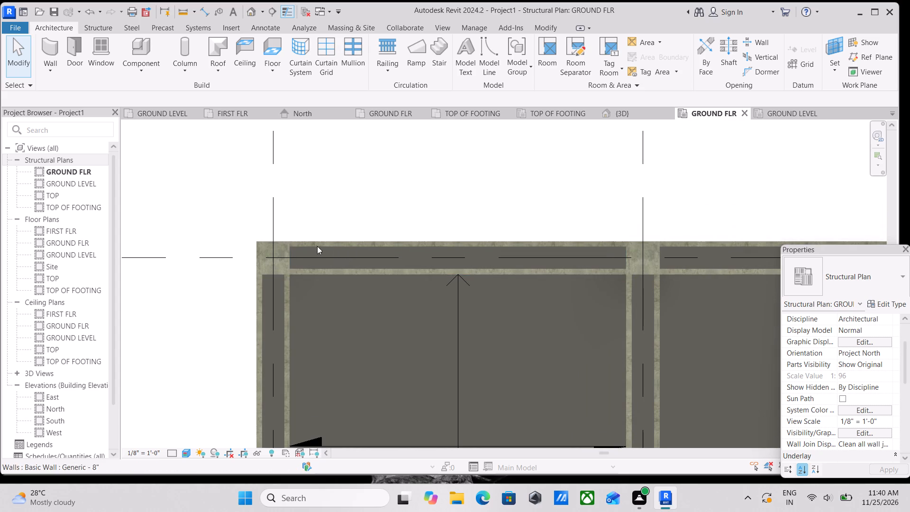
{"action": "scroll", "coordinate": [278, 244], "scroll_direction": "up", "scroll_amount": 4}
{"action": "type", "text": "al"}
{"action": "left_click", "coordinate": [544, 145]}
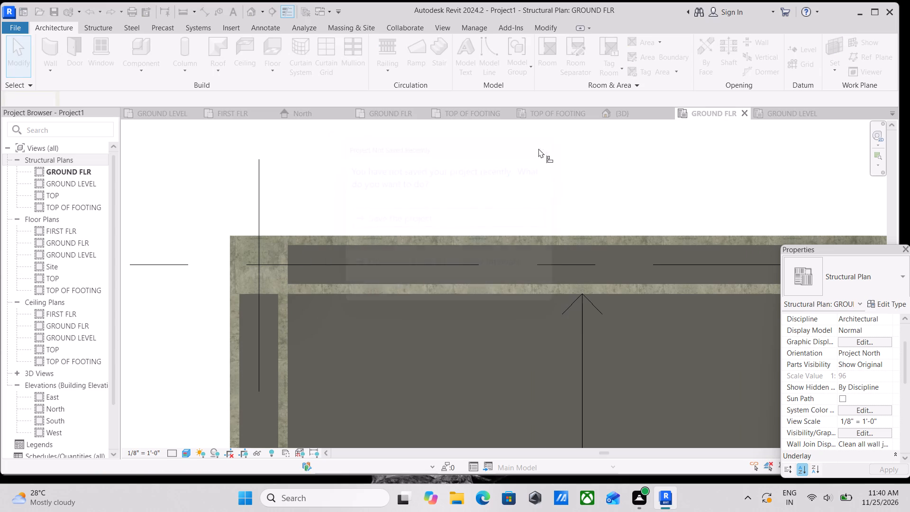
{"action": "left_click", "coordinate": [273, 237]}
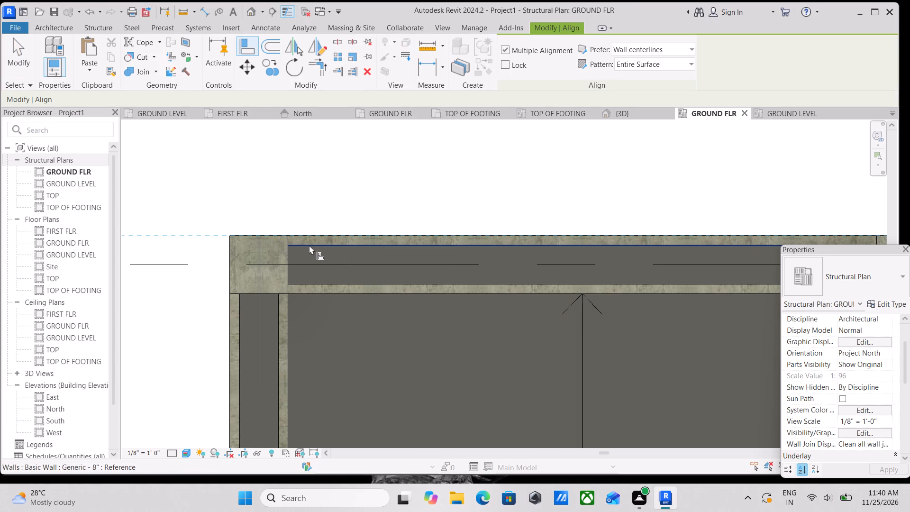
{"action": "left_click", "coordinate": [309, 245]}
Align the two remaining grid A walls, from grid 2 to grid 4, with the same outer column face and end the alignment.
{"action": "scroll", "coordinate": [519, 246], "scroll_direction": "down", "scroll_amount": 1}
{"action": "middle_click_drag", "start_coordinate": [519, 246], "coordinate": [405, 245]}
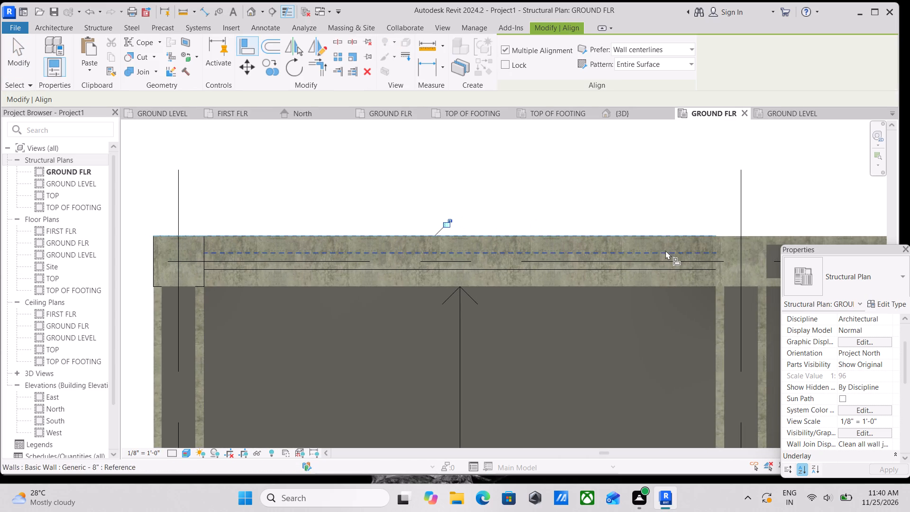
{"action": "middle_click_drag", "start_coordinate": [661, 250], "coordinate": [453, 276]}
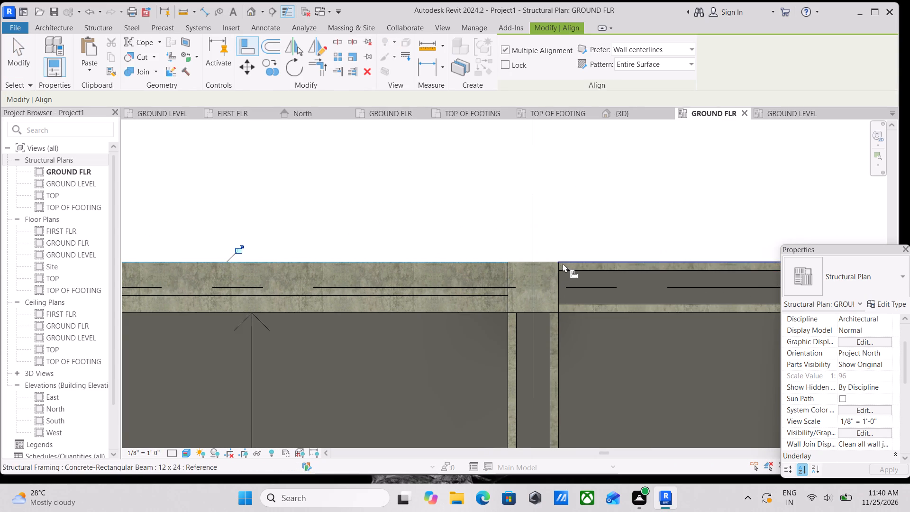
{"action": "middle_click_drag", "start_coordinate": [563, 263], "coordinate": [536, 312]}
{"action": "scroll", "coordinate": [535, 312], "scroll_direction": "up", "scroll_amount": 4}
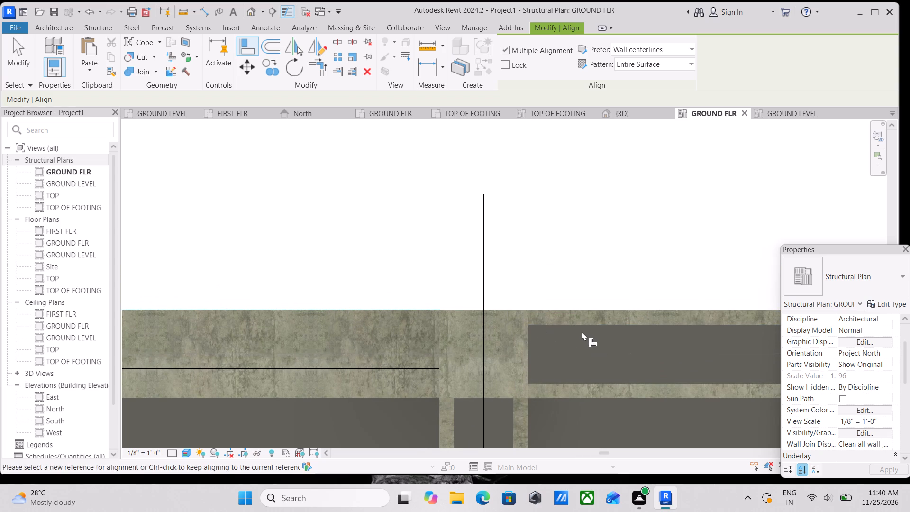
{"action": "left_click", "coordinate": [570, 324]}
{"action": "scroll", "coordinate": [570, 324], "scroll_direction": "down", "scroll_amount": 6}
{"action": "middle_click_drag", "start_coordinate": [570, 324], "coordinate": [306, 303]}
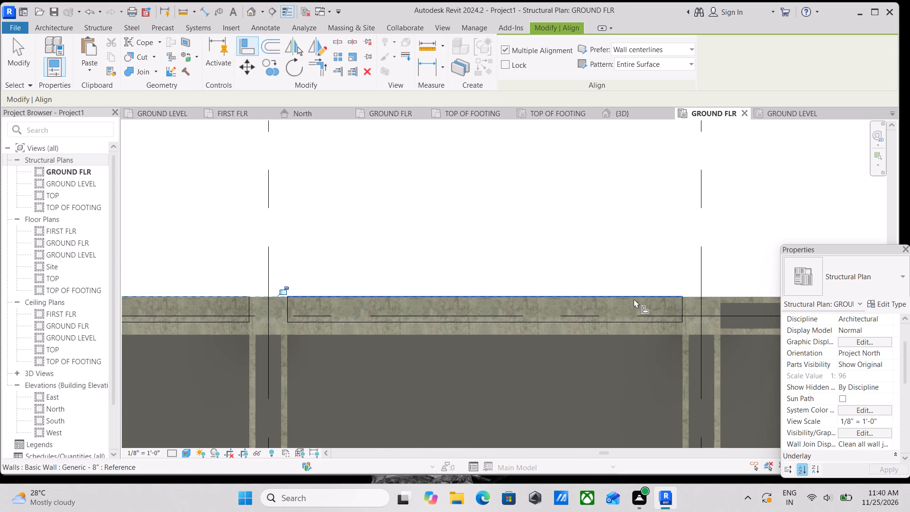
{"action": "middle_click_drag", "start_coordinate": [627, 299], "coordinate": [428, 306]}
{"action": "left_click", "coordinate": [552, 311]}
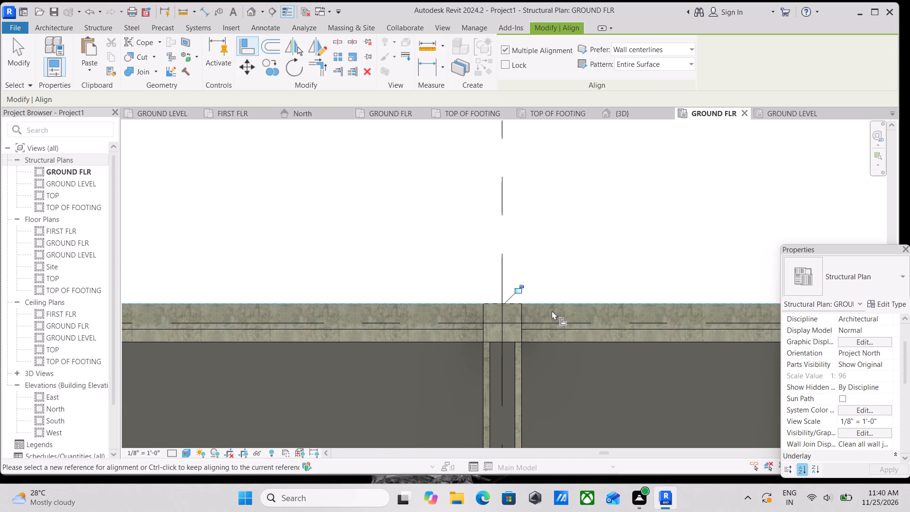
{"action": "scroll", "coordinate": [552, 311], "scroll_direction": "down", "scroll_amount": 1}
{"action": "middle_click_drag", "start_coordinate": [551, 311], "coordinate": [379, 307]}
{"action": "middle_click_drag", "start_coordinate": [605, 310], "coordinate": [546, 310]}
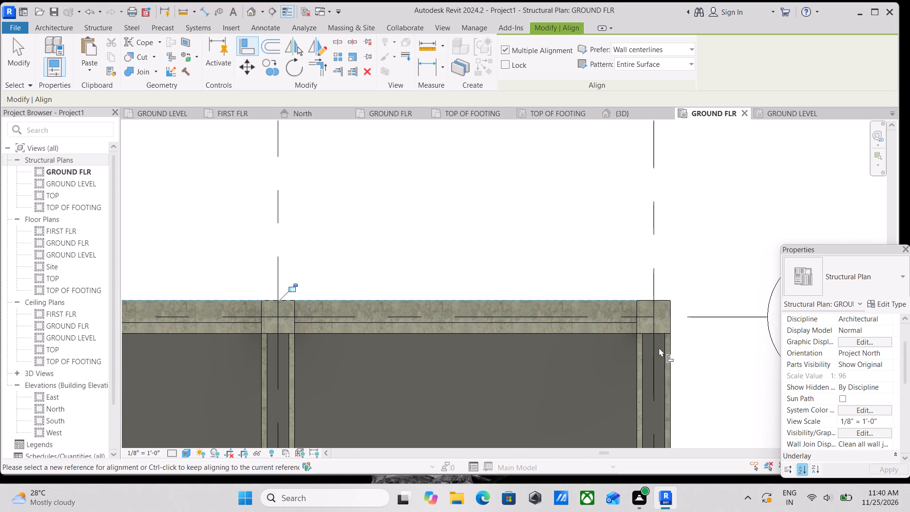
{"action": "middle_click_drag", "start_coordinate": [659, 347], "coordinate": [641, 288]}
{"action": "key", "text": "Escape"}
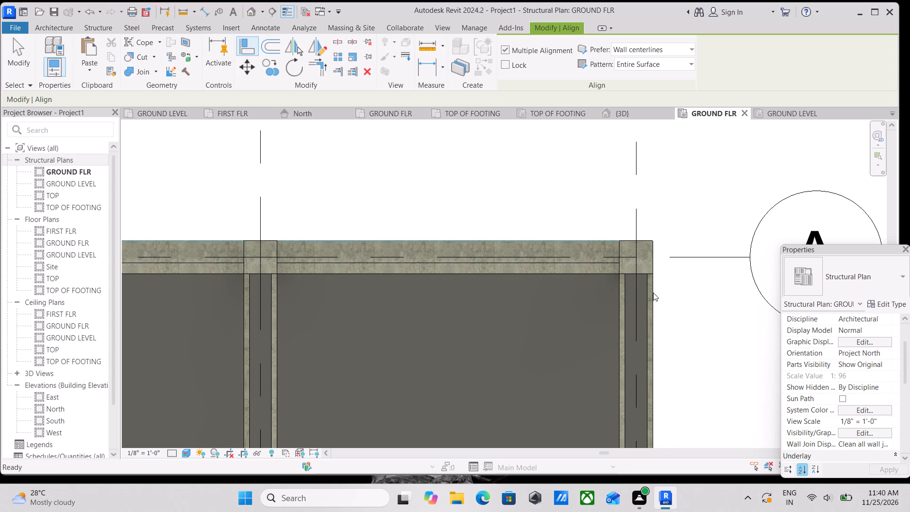
{"action": "key", "text": "Escape"}
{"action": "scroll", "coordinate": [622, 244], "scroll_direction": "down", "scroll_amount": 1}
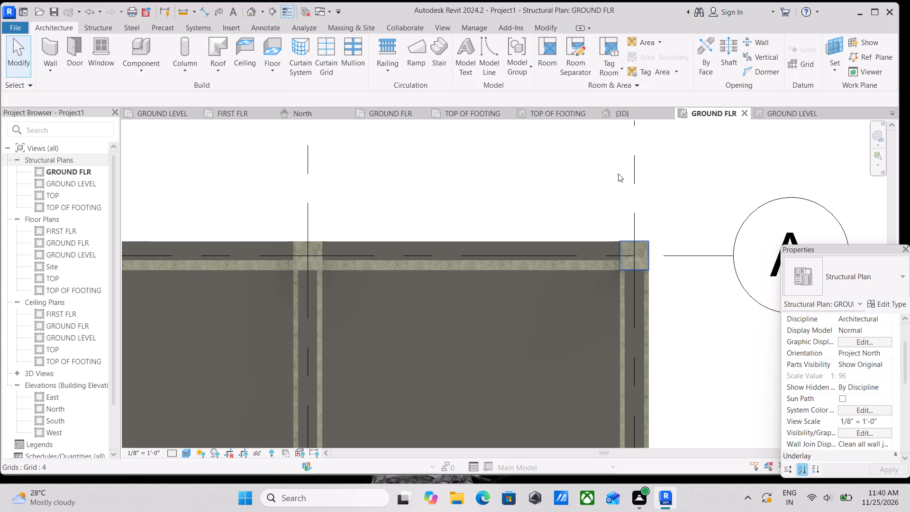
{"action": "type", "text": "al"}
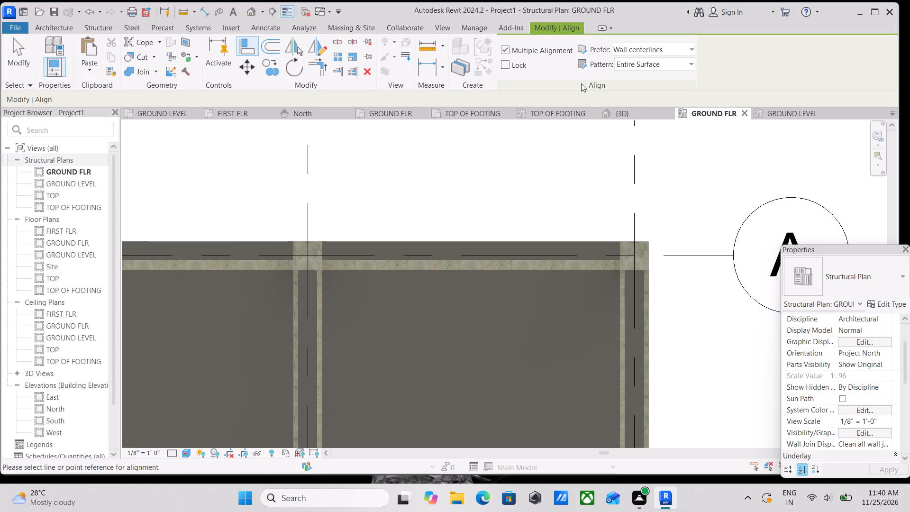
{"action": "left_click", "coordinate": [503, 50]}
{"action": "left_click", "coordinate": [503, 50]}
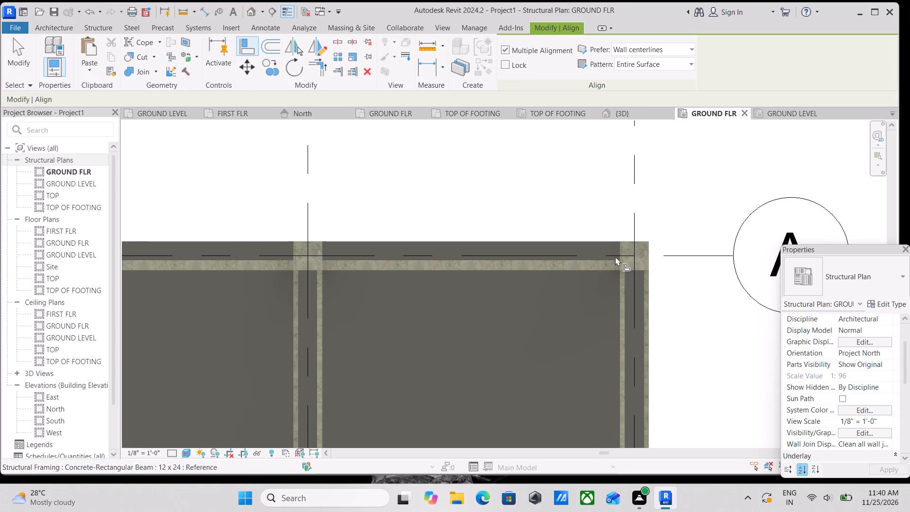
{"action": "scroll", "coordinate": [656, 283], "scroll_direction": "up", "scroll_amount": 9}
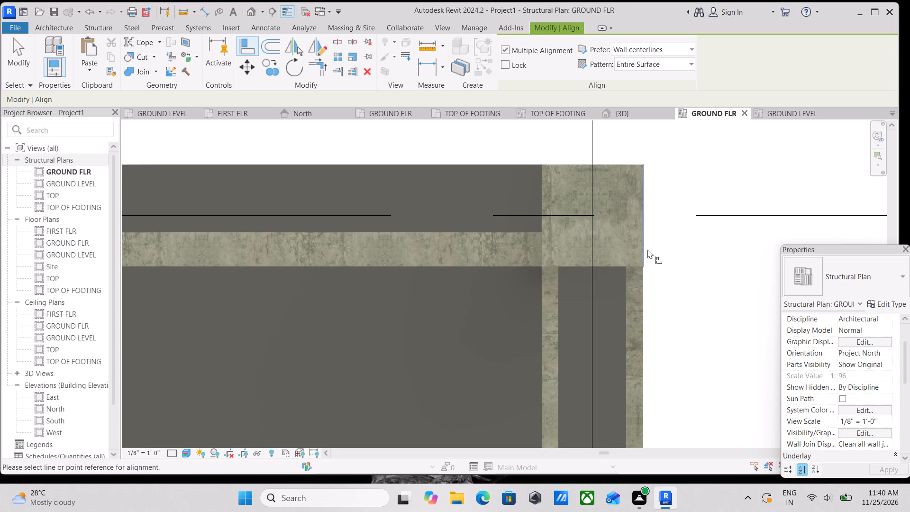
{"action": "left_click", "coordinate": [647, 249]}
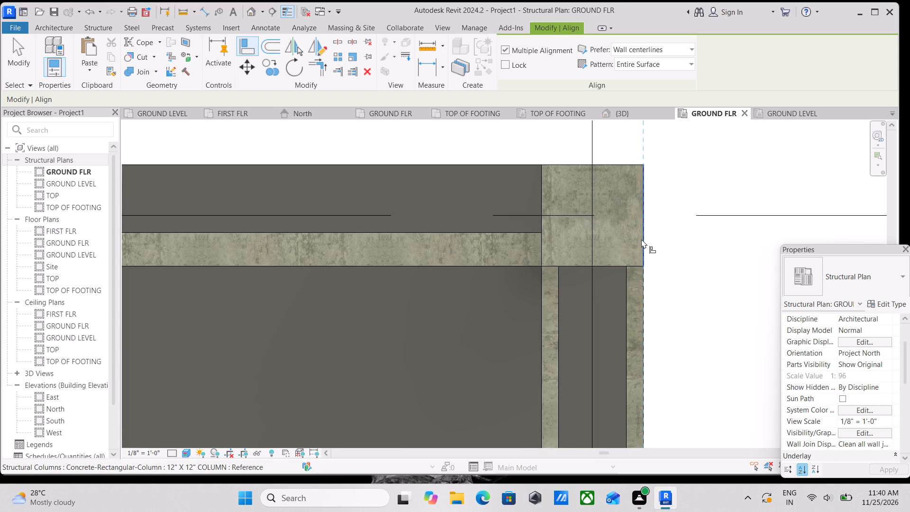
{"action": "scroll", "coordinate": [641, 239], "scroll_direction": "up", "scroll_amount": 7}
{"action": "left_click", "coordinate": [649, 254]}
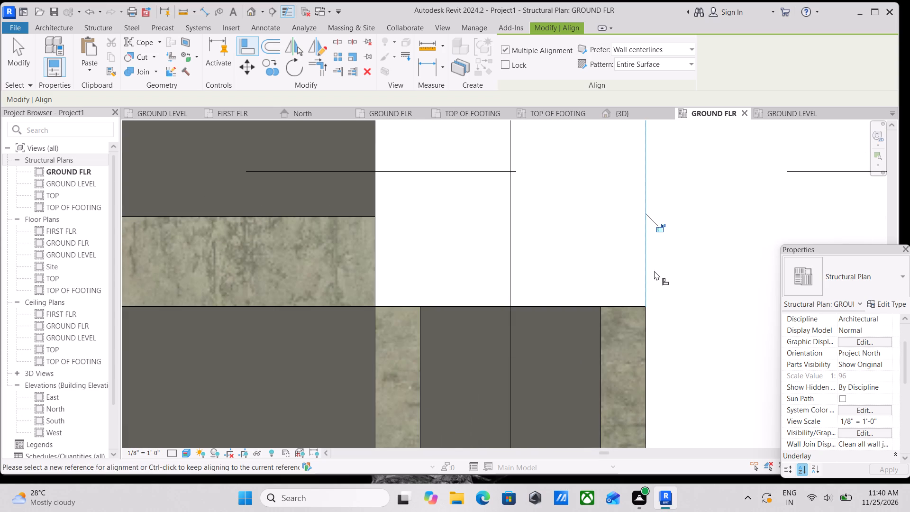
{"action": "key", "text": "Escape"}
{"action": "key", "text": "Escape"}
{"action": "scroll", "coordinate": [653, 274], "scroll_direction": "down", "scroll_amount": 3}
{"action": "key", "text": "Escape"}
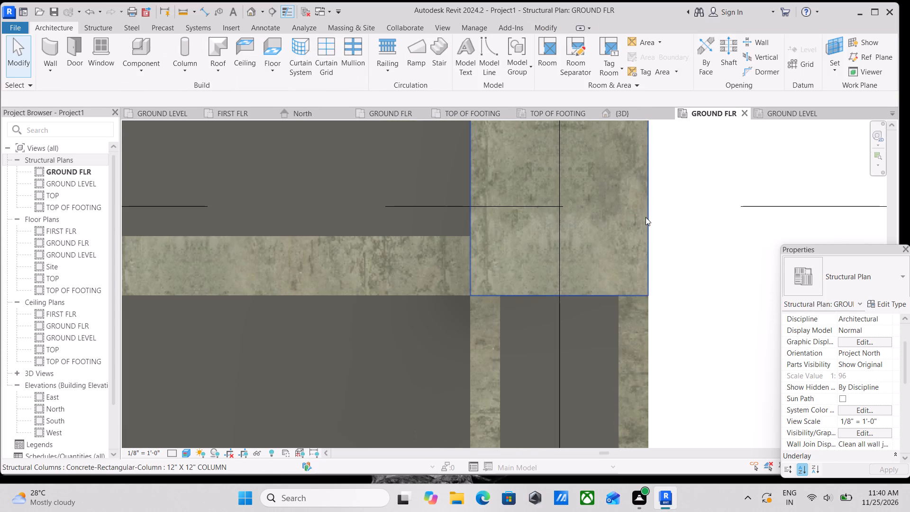
Align the grid 4 wall between grids A and B with the outer face of the corner column at grid A.
{"action": "type", "text": "al"}
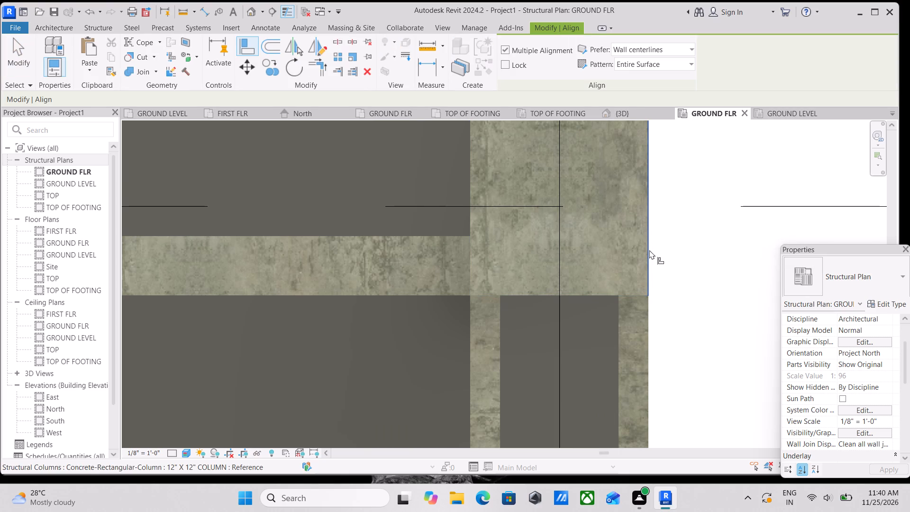
{"action": "left_click", "coordinate": [649, 250]}
{"action": "scroll", "coordinate": [657, 290], "scroll_direction": "down", "scroll_amount": 2}
{"action": "middle_click_drag", "start_coordinate": [657, 290], "coordinate": [654, 215]}
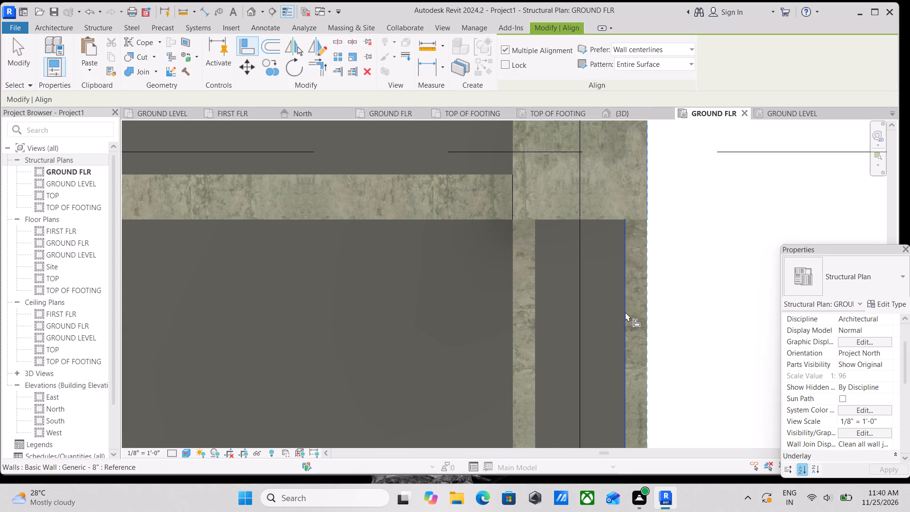
{"action": "left_click", "coordinate": [626, 312]}
Align the grid 4 wall between grids B and D with the same outer column face and end the alignment.
{"action": "scroll", "coordinate": [627, 312], "scroll_direction": "down", "scroll_amount": 3}
{"action": "middle_click_drag", "start_coordinate": [627, 312], "coordinate": [623, 141]}
{"action": "scroll", "coordinate": [650, 346], "scroll_direction": "down", "scroll_amount": 7}
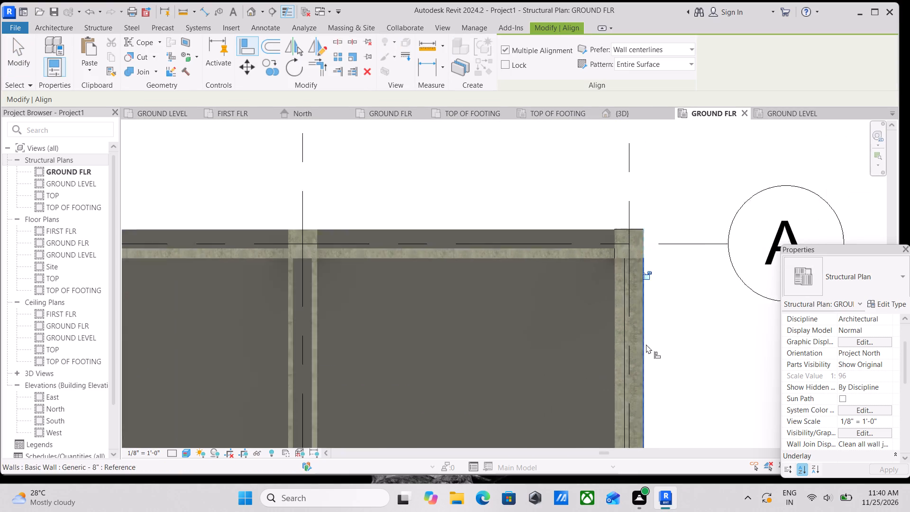
{"action": "scroll", "coordinate": [646, 344], "scroll_direction": "down", "scroll_amount": 4}
{"action": "middle_click_drag", "start_coordinate": [646, 363], "coordinate": [640, 204]}
{"action": "middle_click_drag", "start_coordinate": [650, 302], "coordinate": [621, 221]}
{"action": "scroll", "coordinate": [612, 313], "scroll_direction": "up", "scroll_amount": 3}
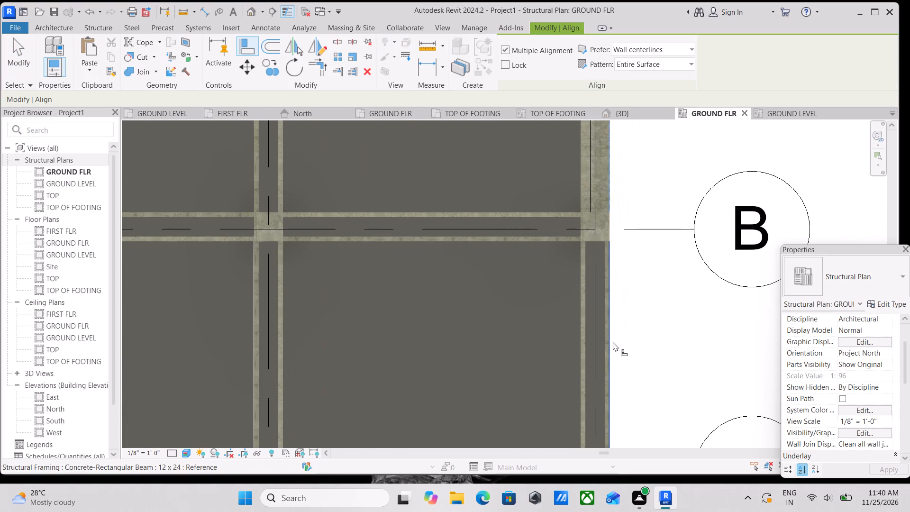
{"action": "scroll", "coordinate": [610, 364], "scroll_direction": "up", "scroll_amount": 8}
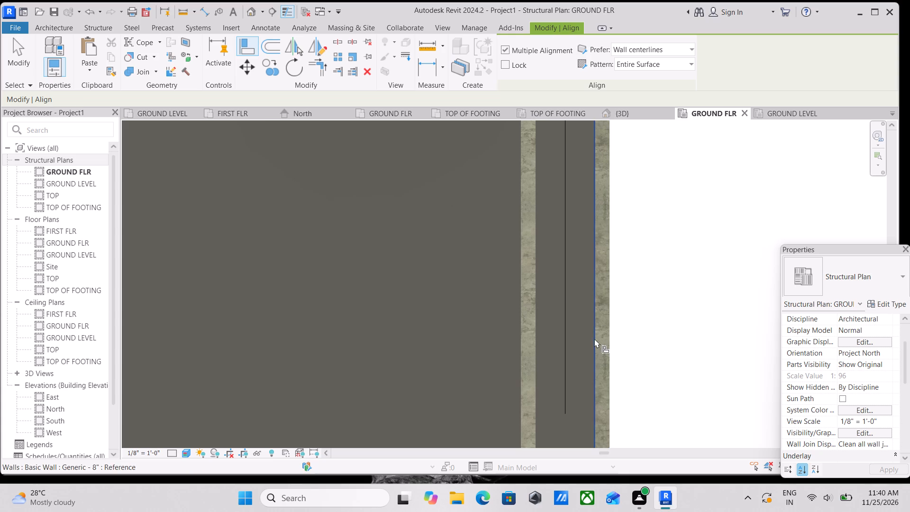
{"action": "left_click", "coordinate": [596, 339]}
{"action": "scroll", "coordinate": [599, 339], "scroll_direction": "down", "scroll_amount": 9}
{"action": "middle_click_drag", "start_coordinate": [599, 339], "coordinate": [589, 137]}
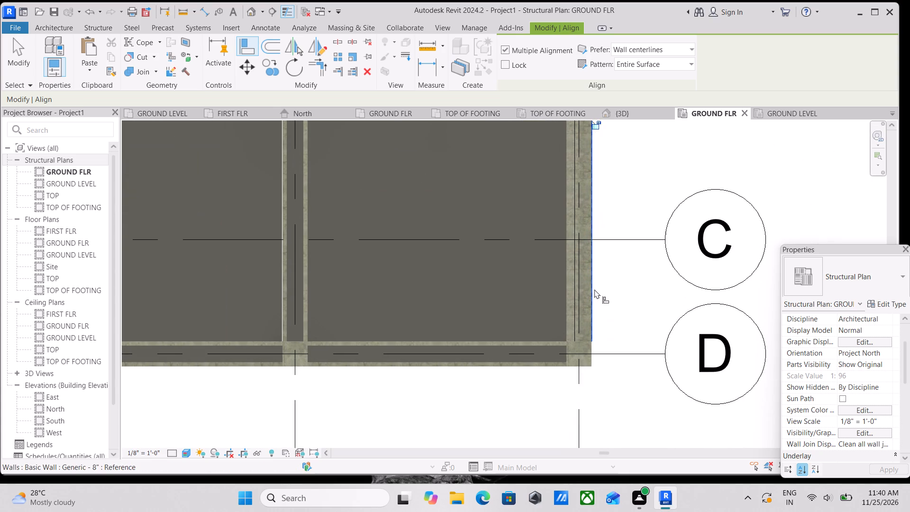
{"action": "scroll", "coordinate": [590, 290], "scroll_direction": "up", "scroll_amount": 1}
{"action": "scroll", "coordinate": [590, 289], "scroll_direction": "down", "scroll_amount": 2}
{"action": "middle_click_drag", "start_coordinate": [590, 289], "coordinate": [599, 294]}
{"action": "key", "text": "Escape"}
{"action": "key", "text": "Escape"}
Align the grid D wall between grids 3 and 4 with the outer face of the corner column at grid 4.
{"action": "scroll", "coordinate": [604, 247], "scroll_direction": "down", "scroll_amount": 1}
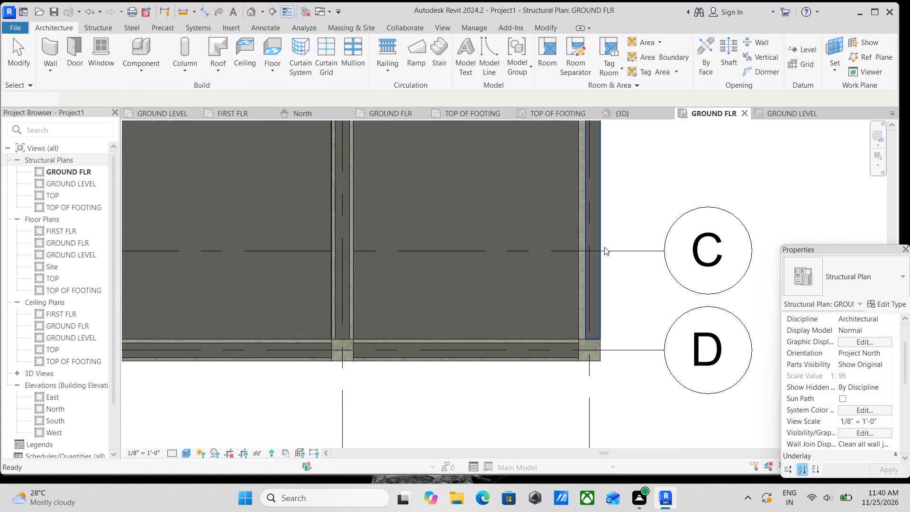
{"action": "scroll", "coordinate": [604, 247], "scroll_direction": "down", "scroll_amount": 4}
{"action": "scroll", "coordinate": [559, 264], "scroll_direction": "up", "scroll_amount": 2}
{"action": "scroll", "coordinate": [511, 329], "scroll_direction": "up", "scroll_amount": 8}
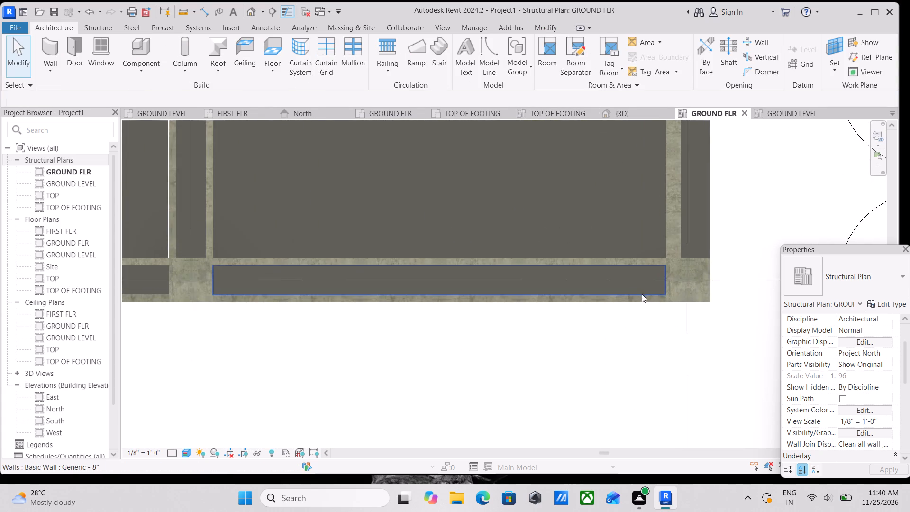
{"action": "scroll", "coordinate": [642, 294], "scroll_direction": "up", "scroll_amount": 3}
{"action": "type", "text": "al"}
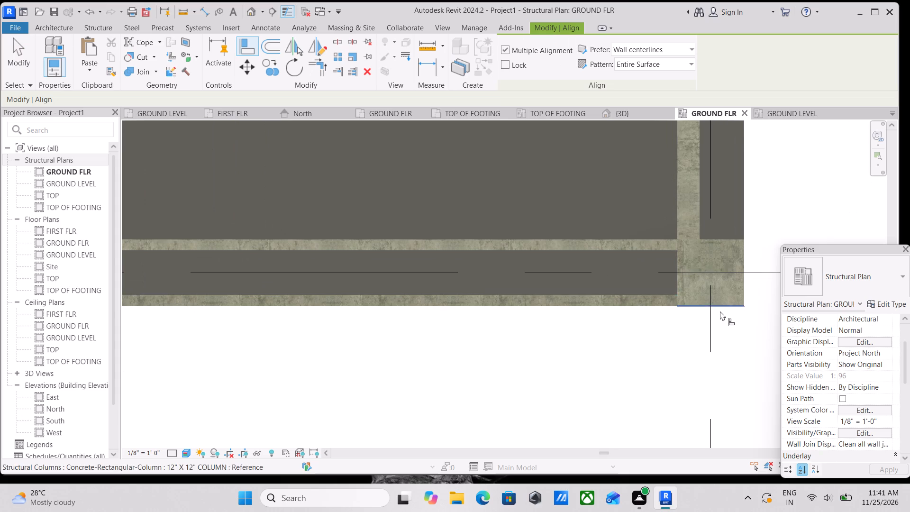
{"action": "scroll", "coordinate": [720, 311], "scroll_direction": "up", "scroll_amount": 2}
{"action": "left_click", "coordinate": [693, 302]}
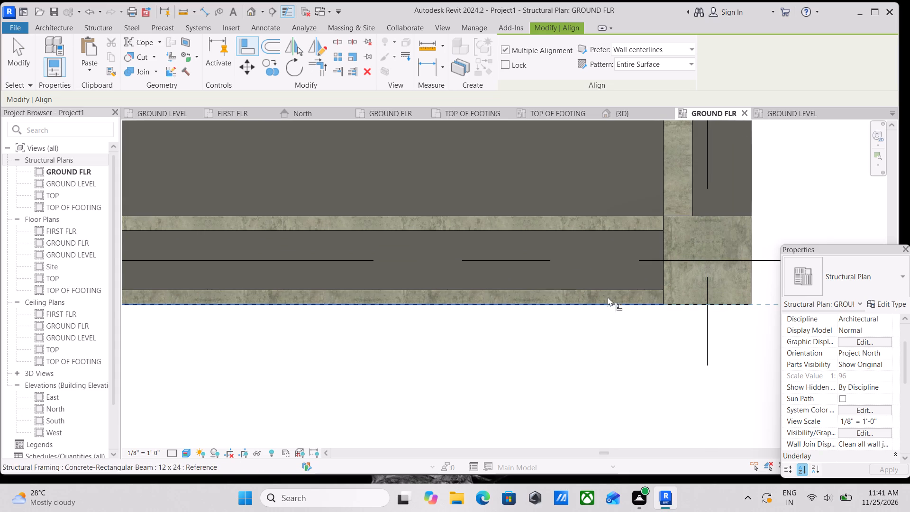
{"action": "left_click", "coordinate": [586, 286]}
Align the grid D wall between grids 2 and 3 with the same outer column face and end the alignment.
{"action": "scroll", "coordinate": [586, 286], "scroll_direction": "down", "scroll_amount": 3}
{"action": "middle_click_drag", "start_coordinate": [554, 291], "coordinate": [825, 260]}
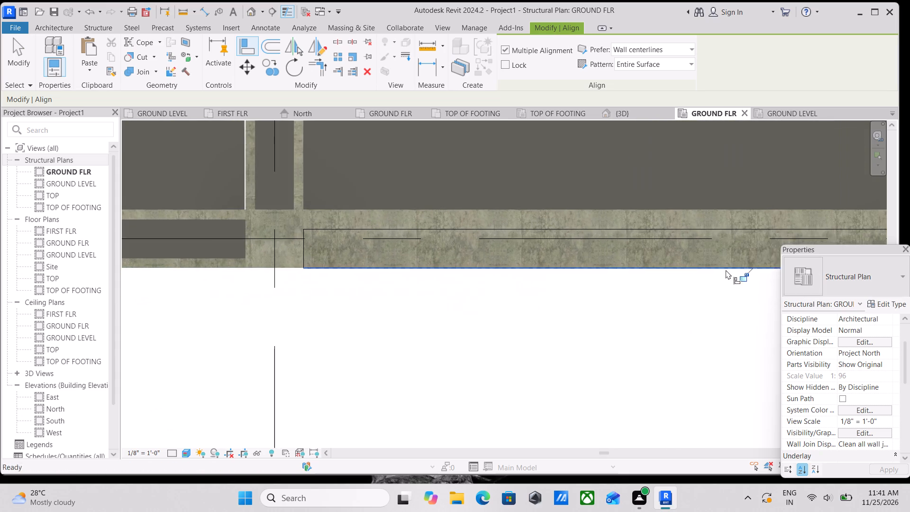
{"action": "middle_click_drag", "start_coordinate": [350, 214], "coordinate": [588, 223]}
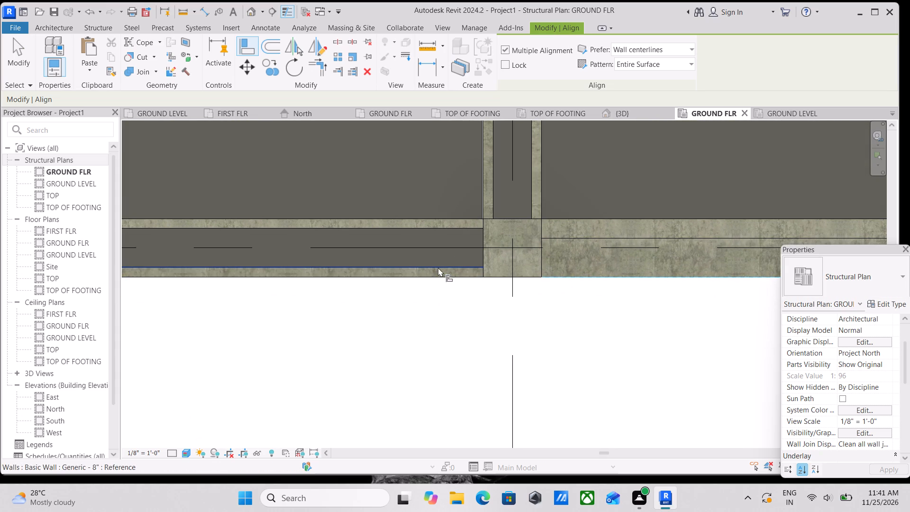
{"action": "left_click", "coordinate": [438, 267]}
{"action": "middle_click_drag", "start_coordinate": [411, 267], "coordinate": [700, 262]}
{"action": "middle_click_drag", "start_coordinate": [250, 252], "coordinate": [523, 247]}
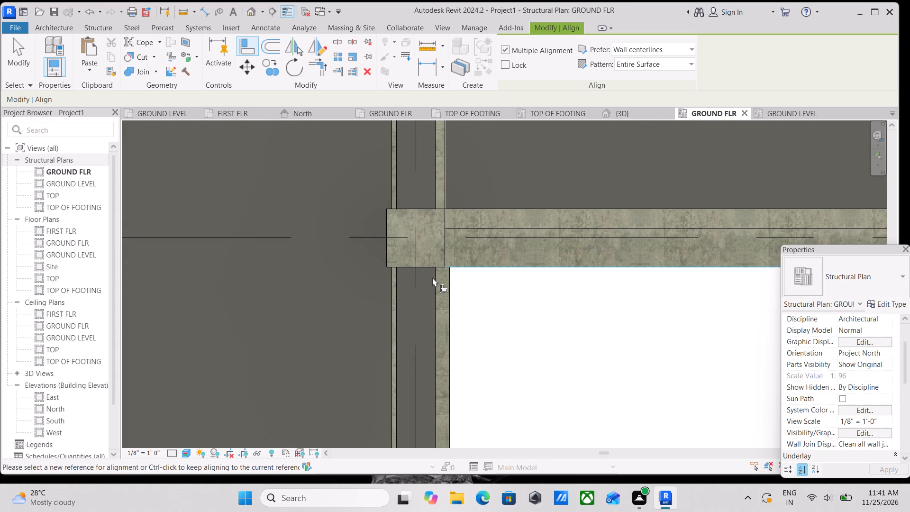
{"action": "key", "text": "Escape"}
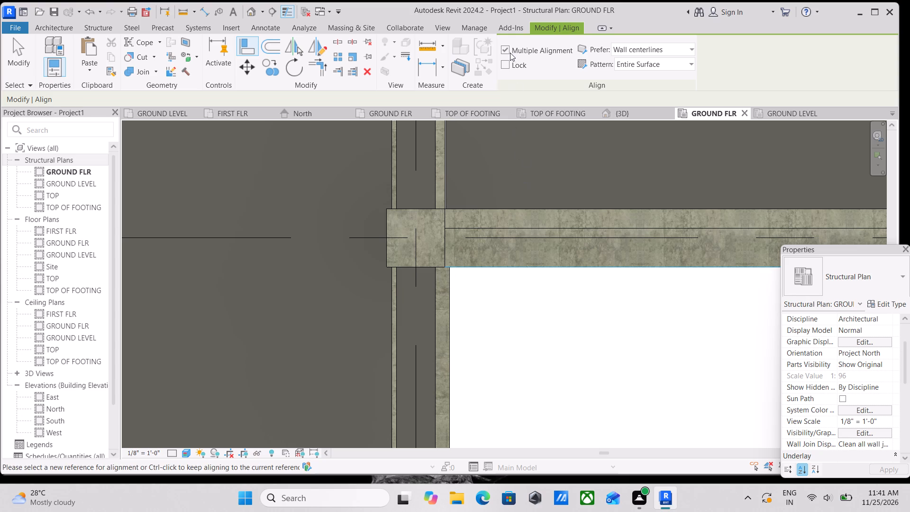
With Multiple Alignment off, align the grid 2 wall beyond grid D with the outer face of the column at grids 2 and D.
{"action": "left_click", "coordinate": [507, 50]}
{"action": "scroll", "coordinate": [502, 317], "scroll_direction": "up", "scroll_amount": 1}
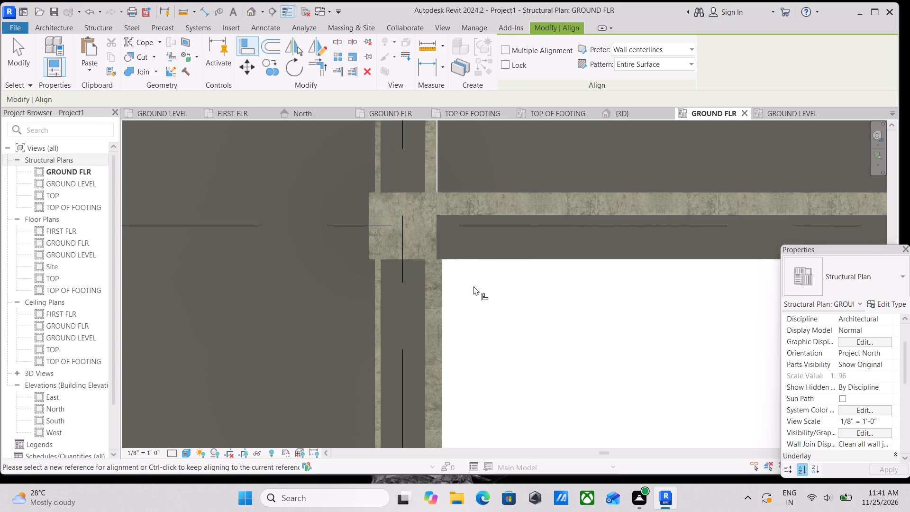
{"action": "type", "text": "al"}
{"action": "scroll", "coordinate": [429, 285], "scroll_direction": "up", "scroll_amount": 2}
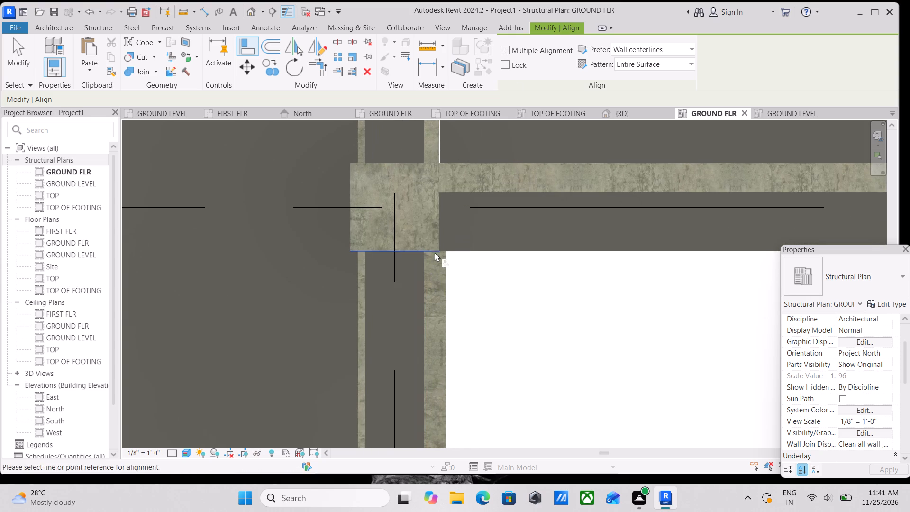
{"action": "scroll", "coordinate": [437, 247], "scroll_direction": "up", "scroll_amount": 15}
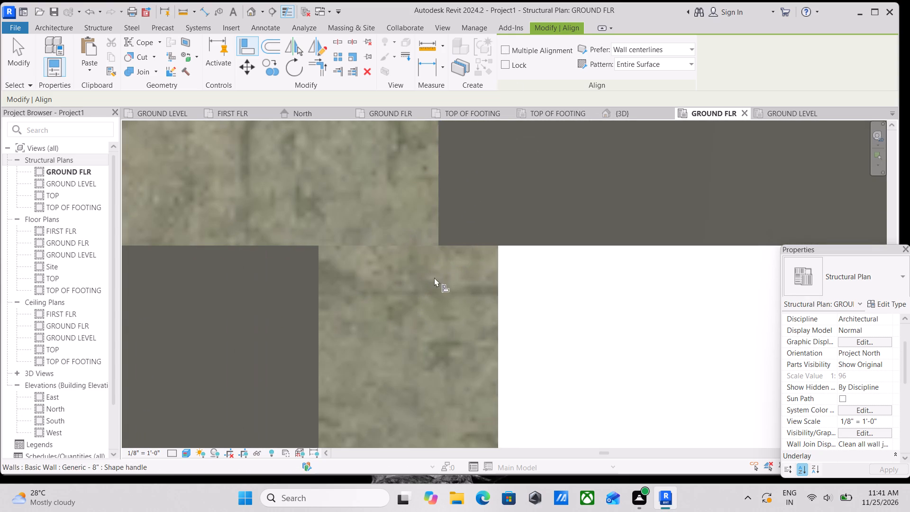
{"action": "left_click", "coordinate": [438, 241]}
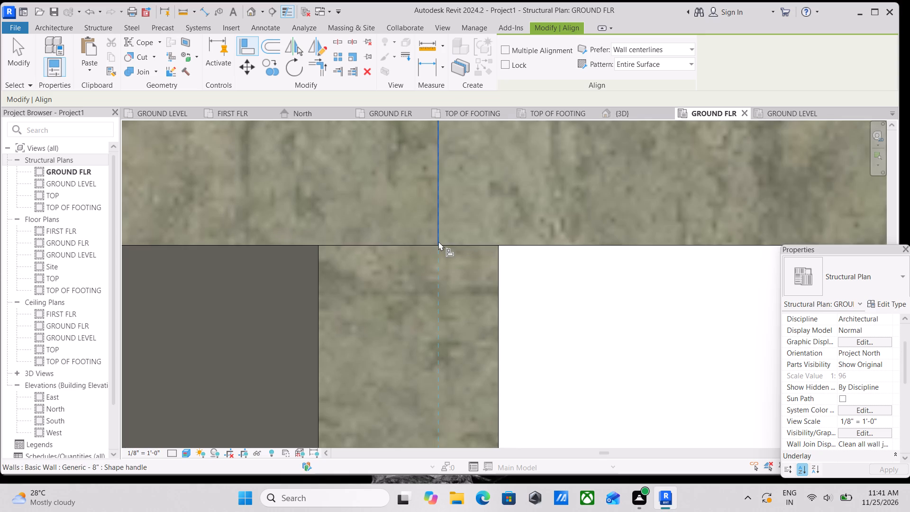
{"action": "scroll", "coordinate": [438, 241], "scroll_direction": "down", "scroll_amount": 5}
{"action": "middle_click_drag", "start_coordinate": [420, 306], "coordinate": [446, 231]}
{"action": "left_click", "coordinate": [400, 289]}
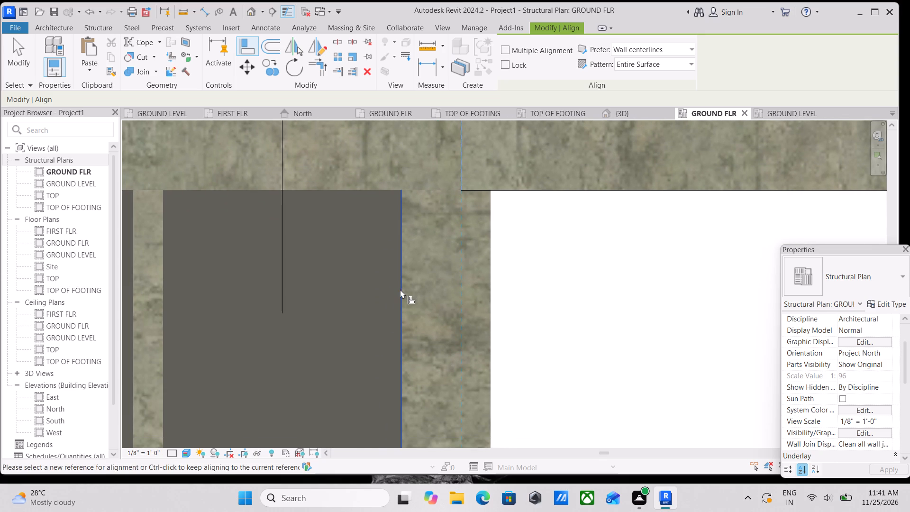
With Multiple Alignment on, align the end wall of the projecting wing, between grids 1 and 2, with the outer face of the grid 2 corner column.
{"action": "scroll", "coordinate": [401, 289], "scroll_direction": "down", "scroll_amount": 10}
{"action": "middle_click_drag", "start_coordinate": [481, 297], "coordinate": [487, 196]}
{"action": "scroll", "coordinate": [487, 195], "scroll_direction": "up", "scroll_amount": 1}
{"action": "scroll", "coordinate": [493, 262], "scroll_direction": "down", "scroll_amount": 7}
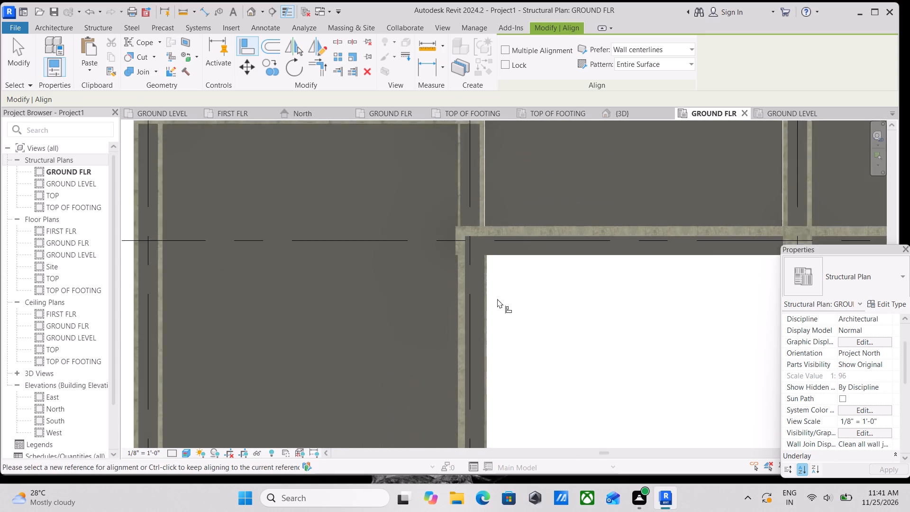
{"action": "scroll", "coordinate": [497, 299], "scroll_direction": "down", "scroll_amount": 3}
{"action": "middle_click_drag", "start_coordinate": [492, 293], "coordinate": [499, 150]}
{"action": "scroll", "coordinate": [507, 312], "scroll_direction": "down", "scroll_amount": 4}
{"action": "middle_click_drag", "start_coordinate": [504, 310], "coordinate": [494, 251]}
{"action": "scroll", "coordinate": [487, 293], "scroll_direction": "up", "scroll_amount": 3}
{"action": "scroll", "coordinate": [440, 294], "scroll_direction": "up", "scroll_amount": 4}
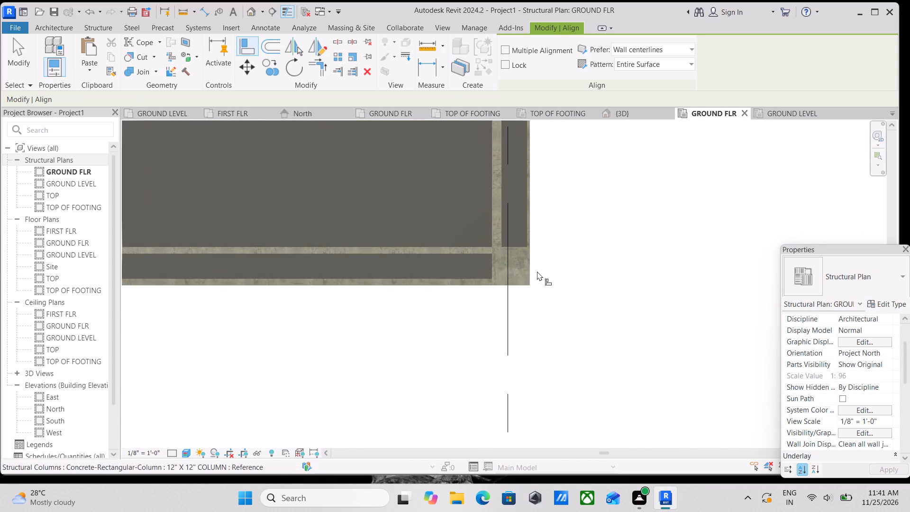
{"action": "scroll", "coordinate": [537, 271], "scroll_direction": "up", "scroll_amount": 7}
{"action": "left_click", "coordinate": [446, 289]}
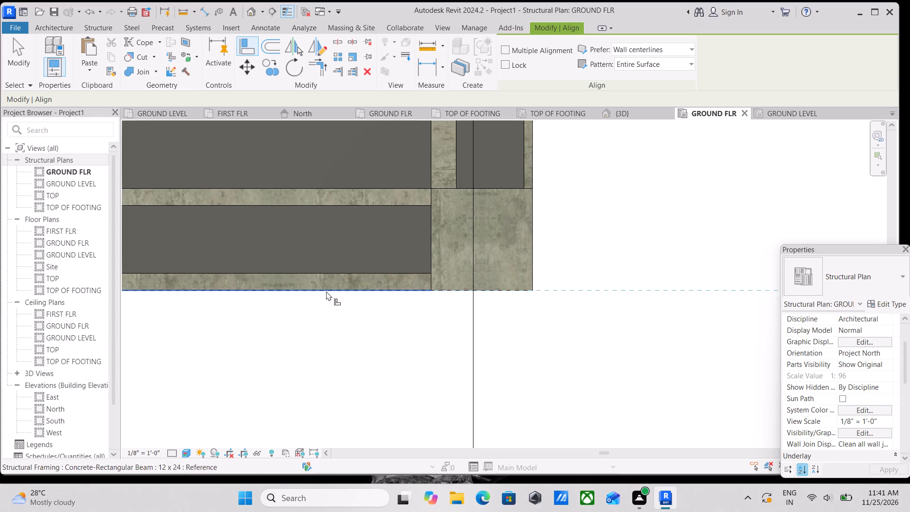
{"action": "scroll", "coordinate": [326, 291], "scroll_direction": "up", "scroll_amount": 1}
{"action": "middle_click_drag", "start_coordinate": [326, 291], "coordinate": [573, 309]}
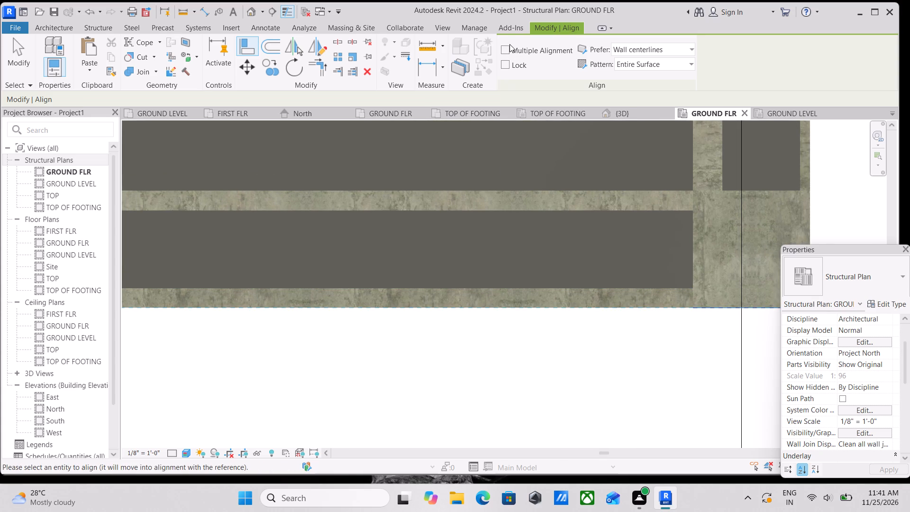
{"action": "left_click", "coordinate": [508, 48]}
{"action": "left_click", "coordinate": [464, 289]}
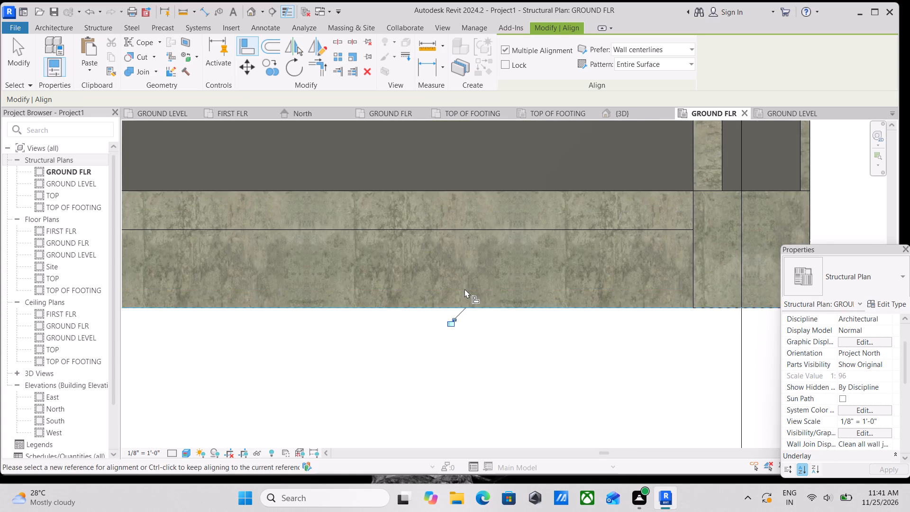
Restart Align and, using Multiple Alignment, align the grid 1 wall between the wing's corner and grid C with the corner column's outer face.
{"action": "scroll", "coordinate": [464, 289], "scroll_direction": "down", "scroll_amount": 3}
{"action": "middle_click_drag", "start_coordinate": [413, 298], "coordinate": [656, 276]}
{"action": "middle_click_drag", "start_coordinate": [302, 273], "coordinate": [708, 255]}
{"action": "scroll", "coordinate": [450, 257], "scroll_direction": "down", "scroll_amount": 1}
{"action": "middle_click_drag", "start_coordinate": [450, 257], "coordinate": [469, 401]}
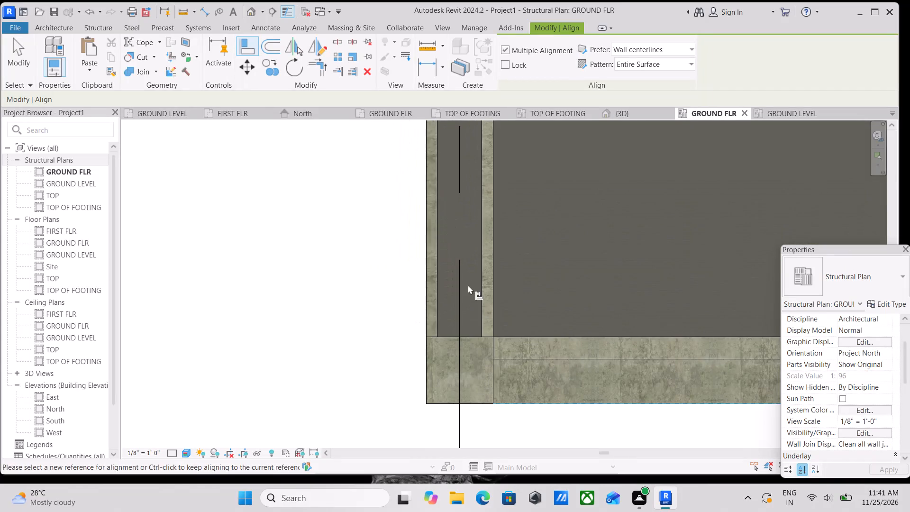
{"action": "middle_click_drag", "start_coordinate": [467, 282], "coordinate": [499, 363]}
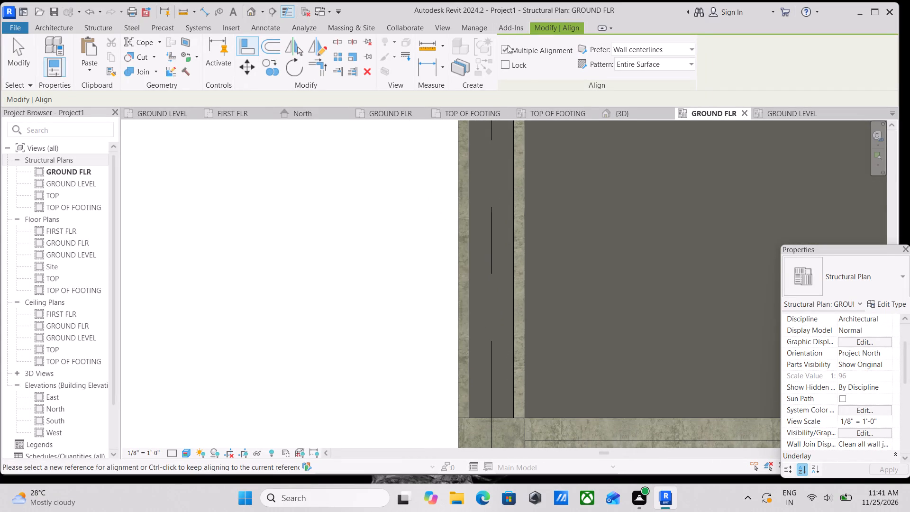
{"action": "left_click", "coordinate": [503, 48]}
{"action": "type", "text": "al"}
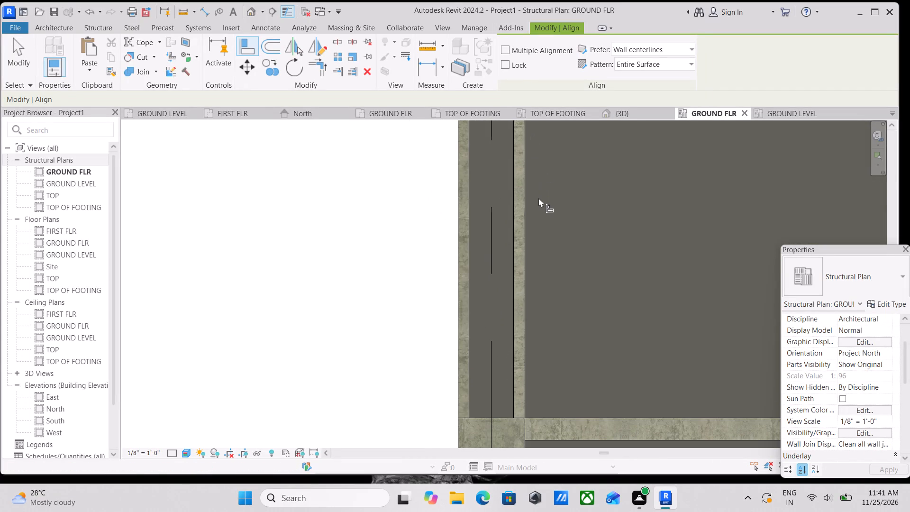
{"action": "middle_click_drag", "start_coordinate": [513, 302], "coordinate": [517, 210]}
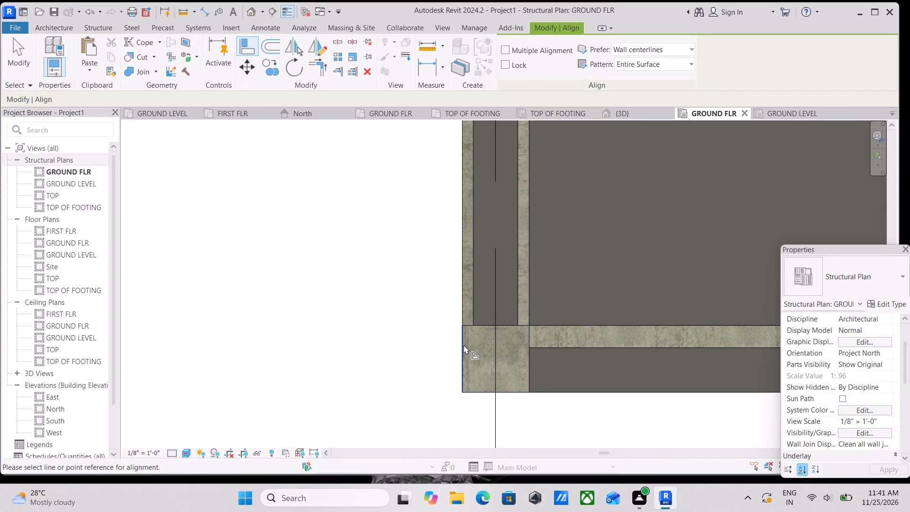
{"action": "left_click", "coordinate": [464, 345]}
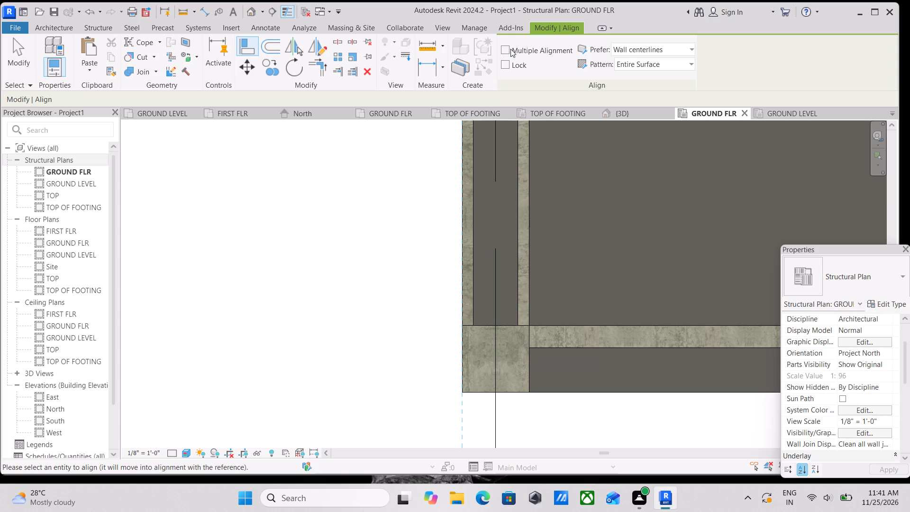
{"action": "left_click", "coordinate": [503, 46]}
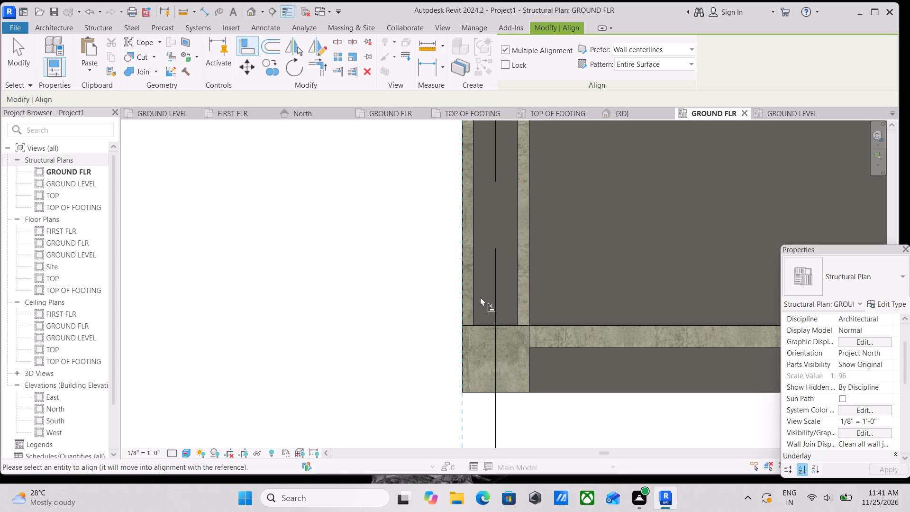
{"action": "left_click", "coordinate": [470, 297]}
Align the grid 1 wall between grids C and B with the same outer column face.
{"action": "scroll", "coordinate": [495, 251], "scroll_direction": "down", "scroll_amount": 1}
{"action": "middle_click_drag", "start_coordinate": [495, 252], "coordinate": [524, 425]}
{"action": "middle_click_drag", "start_coordinate": [496, 243], "coordinate": [511, 387]}
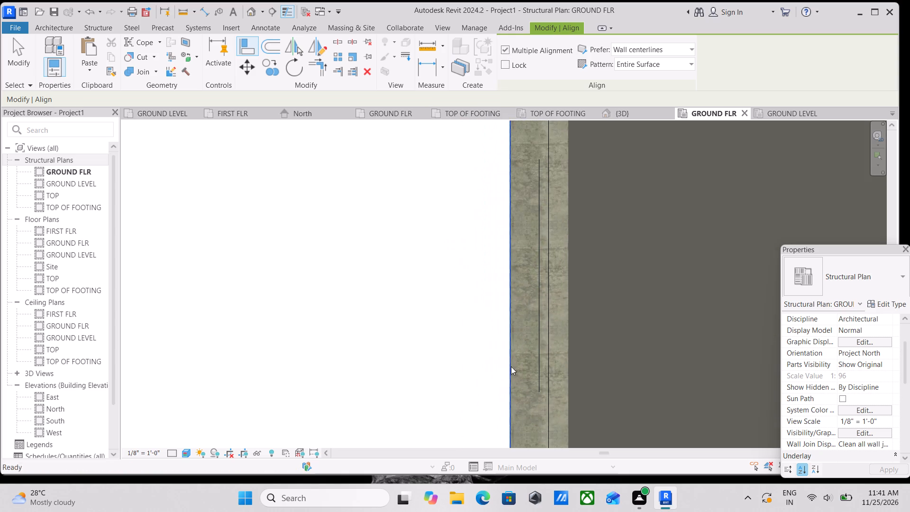
{"action": "middle_click_drag", "start_coordinate": [509, 210], "coordinate": [519, 406]}
{"action": "middle_click_drag", "start_coordinate": [534, 238], "coordinate": [538, 340]}
{"action": "scroll", "coordinate": [539, 284], "scroll_direction": "down", "scroll_amount": 7}
{"action": "middle_click_drag", "start_coordinate": [539, 284], "coordinate": [534, 386]}
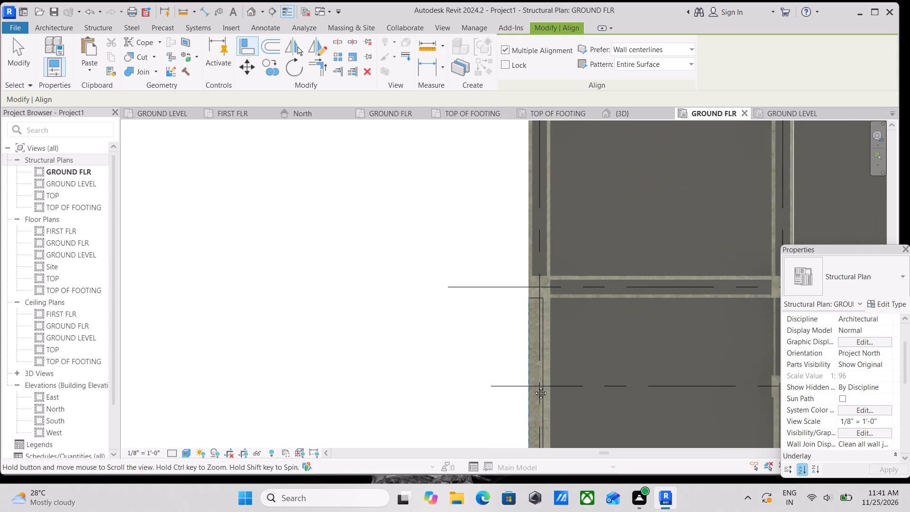
{"action": "middle_click_drag", "start_coordinate": [534, 386], "coordinate": [534, 389]}
{"action": "scroll", "coordinate": [532, 273], "scroll_direction": "up", "scroll_amount": 6}
{"action": "left_click", "coordinate": [531, 313]}
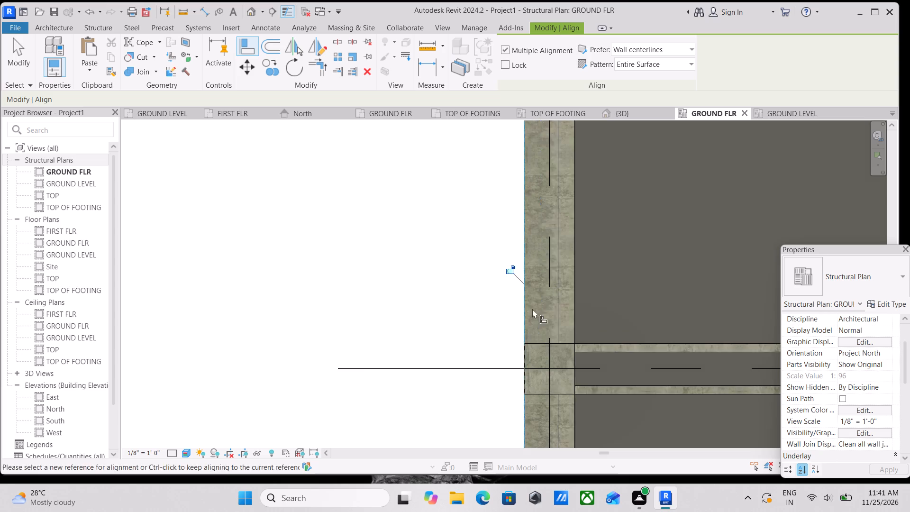
Align the grid 1 wall between grids B and A with the same outer column face and exit the Align tool.
{"action": "scroll", "coordinate": [542, 274], "scroll_direction": "down", "scroll_amount": 1}
{"action": "middle_click_drag", "start_coordinate": [542, 274], "coordinate": [528, 508]}
{"action": "middle_click_drag", "start_coordinate": [535, 260], "coordinate": [538, 441]}
{"action": "scroll", "coordinate": [533, 305], "scroll_direction": "up", "scroll_amount": 3}
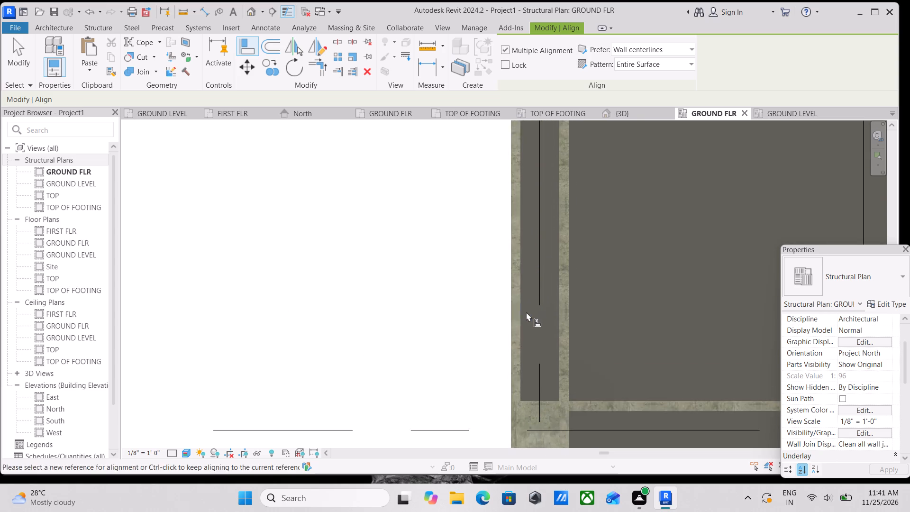
{"action": "left_click", "coordinate": [520, 326]}
{"action": "scroll", "coordinate": [537, 280], "scroll_direction": "down", "scroll_amount": 2}
{"action": "middle_click_drag", "start_coordinate": [537, 282], "coordinate": [535, 486]}
{"action": "middle_click_drag", "start_coordinate": [527, 273], "coordinate": [526, 356]}
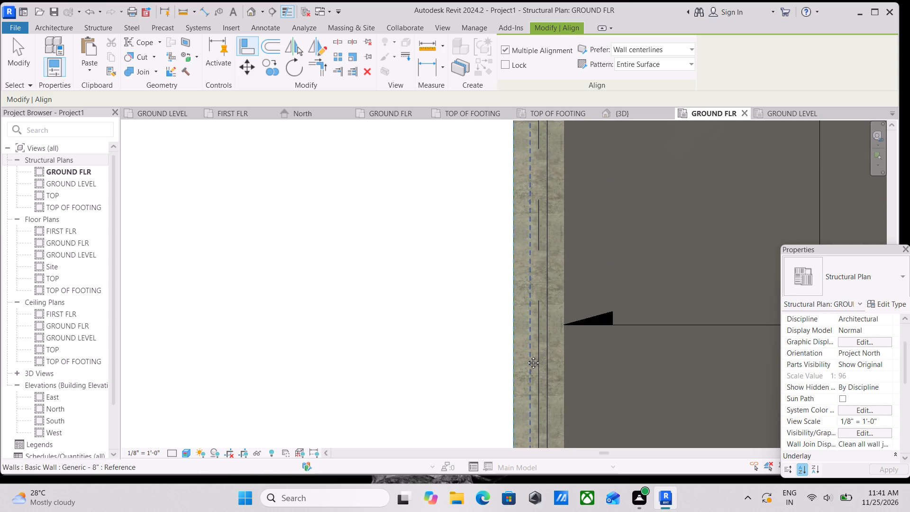
{"action": "middle_click_drag", "start_coordinate": [526, 356], "coordinate": [531, 507]}
{"action": "middle_click_drag", "start_coordinate": [582, 269], "coordinate": [455, 288]}
{"action": "scroll", "coordinate": [455, 288], "scroll_direction": "up", "scroll_amount": 1}
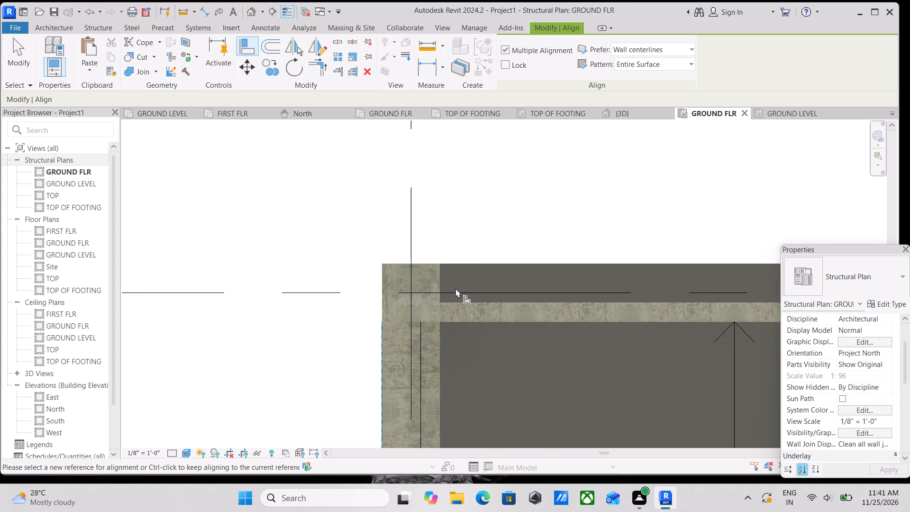
{"action": "key", "text": "Escape"}
{"action": "scroll", "coordinate": [577, 173], "scroll_direction": "down", "scroll_amount": 4}
{"action": "key", "text": "Escape"}
{"action": "scroll", "coordinate": [588, 210], "scroll_direction": "down", "scroll_amount": 5}
{"action": "key", "text": "Escape"}
Open the {3D} view and inspect the aligned ground floor perimeter walls from all sides of the building.
{"action": "middle_click_drag", "start_coordinate": [588, 210], "coordinate": [567, 201]}
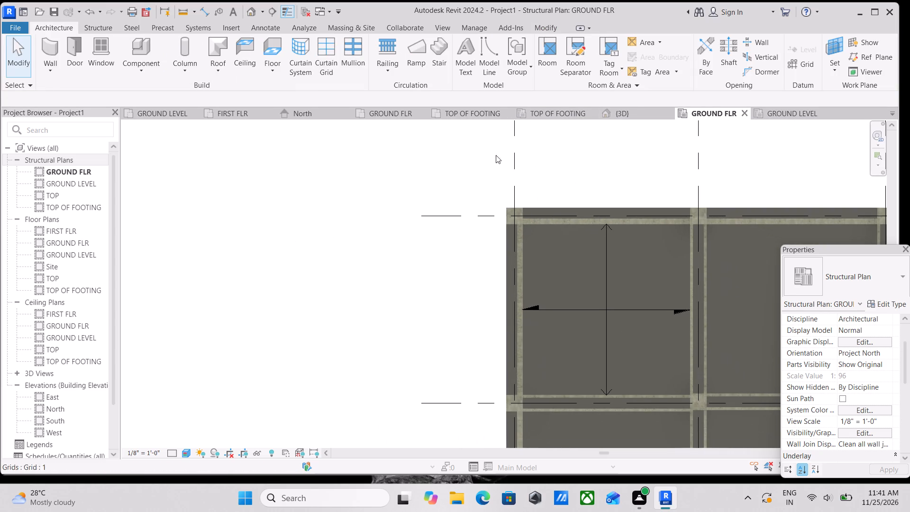
{"action": "left_click", "coordinate": [617, 114]}
{"action": "scroll", "coordinate": [573, 189], "scroll_direction": "down", "scroll_amount": 1}
{"action": "middle_click_drag", "start_coordinate": [551, 172], "coordinate": [516, 120]}
{"action": "key", "text": "Escape"}
{"action": "scroll", "coordinate": [522, 240], "scroll_direction": "down", "scroll_amount": 2}
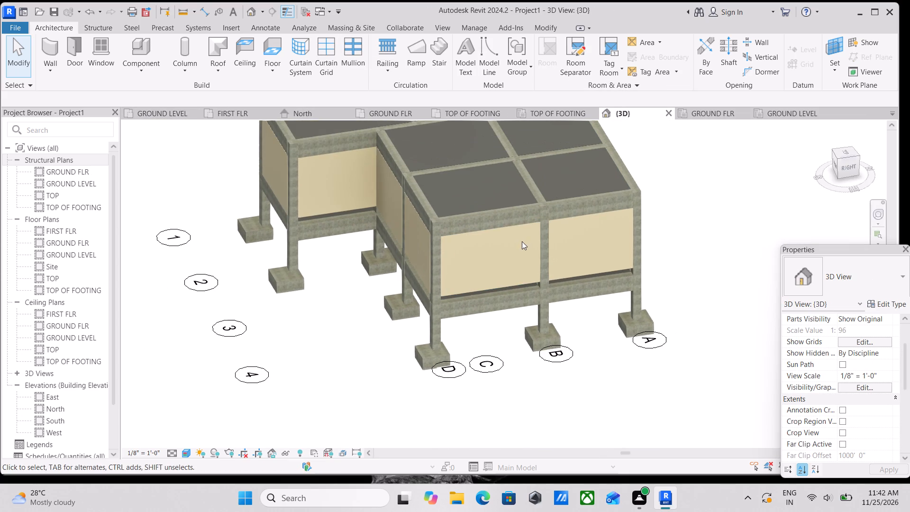
{"action": "middle_click_drag", "start_coordinate": [523, 243], "coordinate": [621, 160], "text": "shift"}
{"action": "middle_click_drag", "start_coordinate": [614, 231], "coordinate": [391, 215], "text": "shift"}
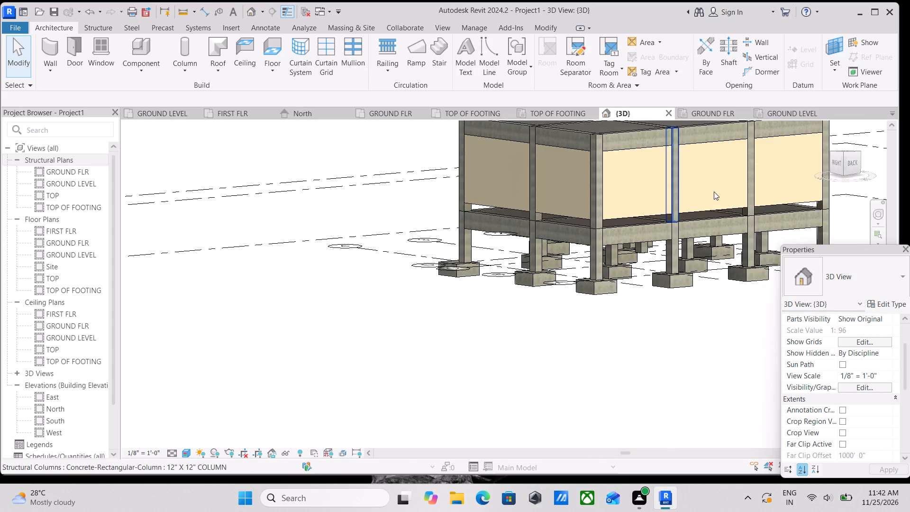
{"action": "middle_click_drag", "start_coordinate": [712, 192], "coordinate": [460, 265]}
{"action": "middle_click_drag", "start_coordinate": [564, 245], "coordinate": [312, 242]}
{"action": "middle_click_drag", "start_coordinate": [616, 272], "coordinate": [528, 241], "text": "shift"}
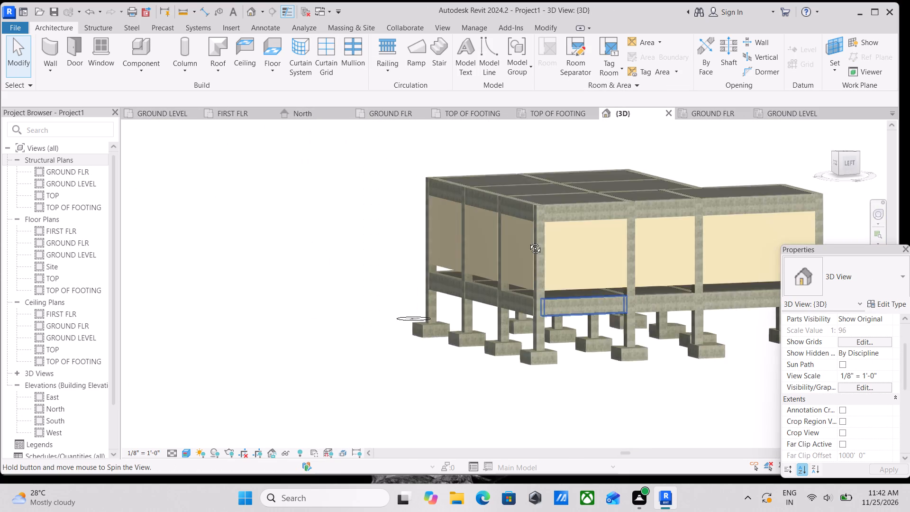
{"action": "middle_click_drag", "start_coordinate": [528, 241], "coordinate": [495, 279], "text": "shift"}
{"action": "middle_click_drag", "start_coordinate": [601, 277], "coordinate": [532, 298], "text": "shift"}
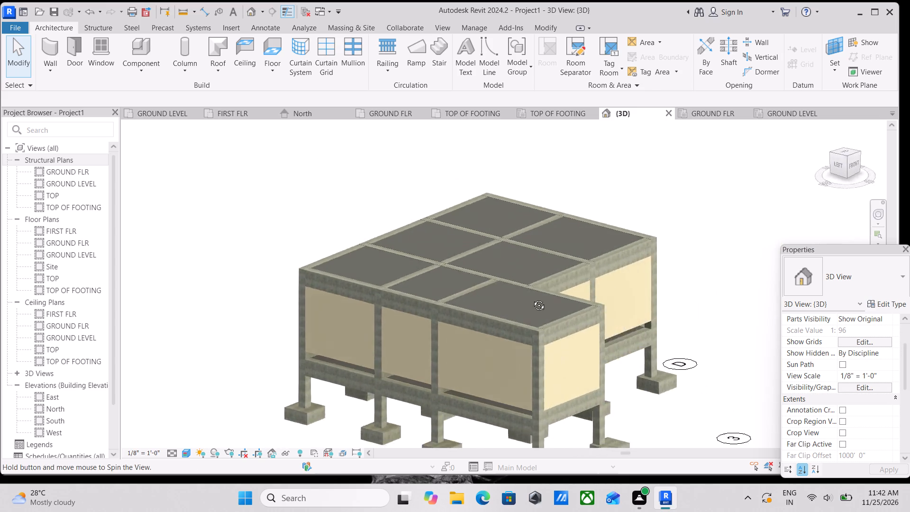
Inspect the ground floor perimeter walls, beams and floor slabs in 3D from all sides of the building.
{"action": "middle_click_drag", "start_coordinate": [532, 298], "coordinate": [569, 262], "text": "shift"}
{"action": "middle_click_drag", "start_coordinate": [622, 306], "coordinate": [578, 204]}
{"action": "middle_click_drag", "start_coordinate": [544, 231], "coordinate": [500, 274], "text": "shift"}
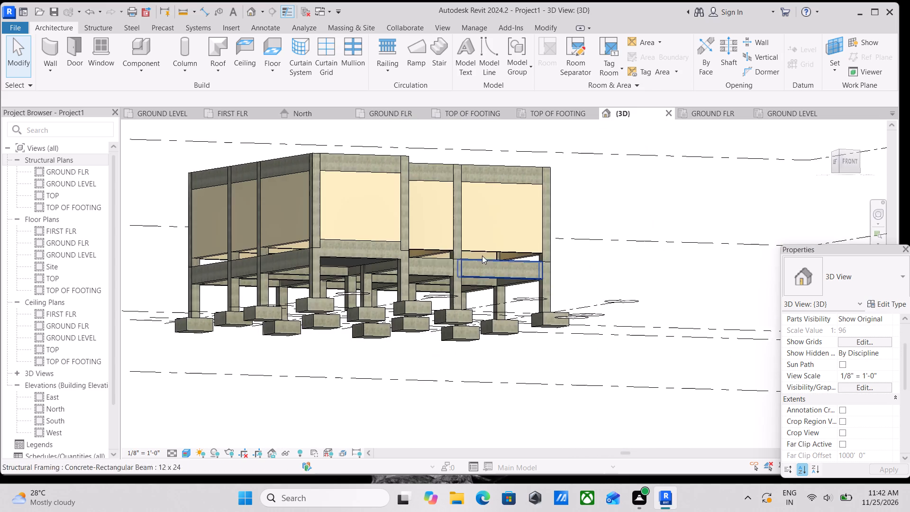
{"action": "middle_click_drag", "start_coordinate": [477, 252], "coordinate": [623, 291]}
{"action": "middle_click_drag", "start_coordinate": [614, 280], "coordinate": [607, 301], "text": "shift"}
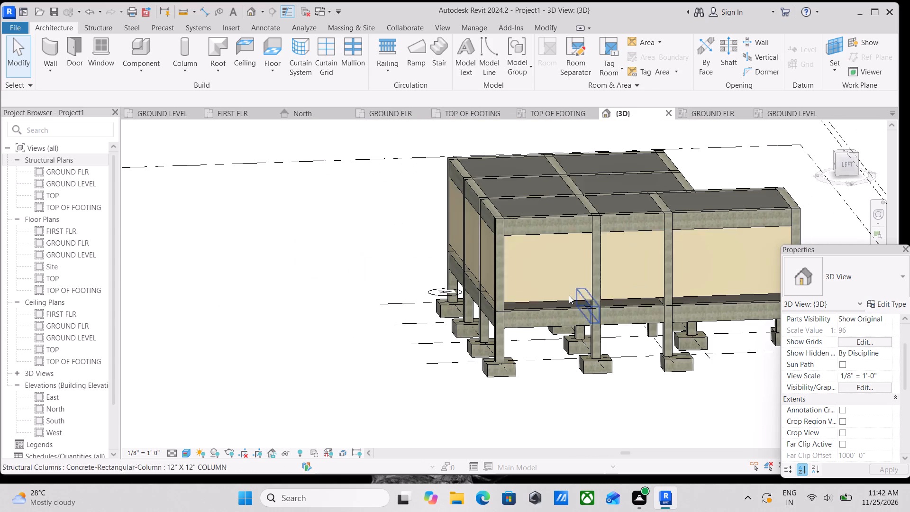
{"action": "middle_click_drag", "start_coordinate": [556, 290], "coordinate": [620, 326], "text": "shift"}
{"action": "middle_click_drag", "start_coordinate": [534, 277], "coordinate": [436, 366]}
{"action": "middle_click_drag", "start_coordinate": [531, 326], "coordinate": [646, 274], "text": "shift"}
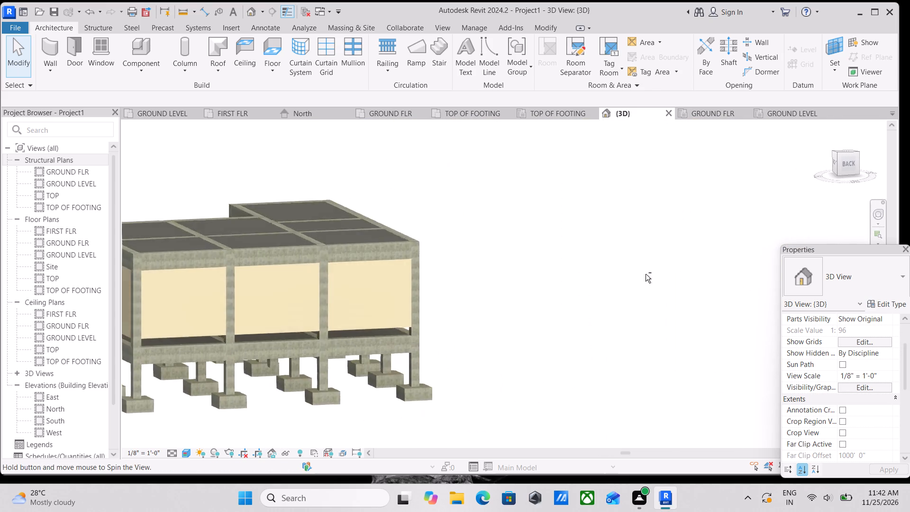
{"action": "middle_click_drag", "start_coordinate": [646, 274], "coordinate": [646, 274], "text": "shift"}
{"action": "middle_click_drag", "start_coordinate": [493, 300], "coordinate": [648, 281]}
{"action": "middle_click_drag", "start_coordinate": [559, 259], "coordinate": [587, 247], "text": "shift"}
{"action": "scroll", "coordinate": [461, 310], "scroll_direction": "down", "scroll_amount": 2}
{"action": "middle_click_drag", "start_coordinate": [461, 310], "coordinate": [706, 293]}
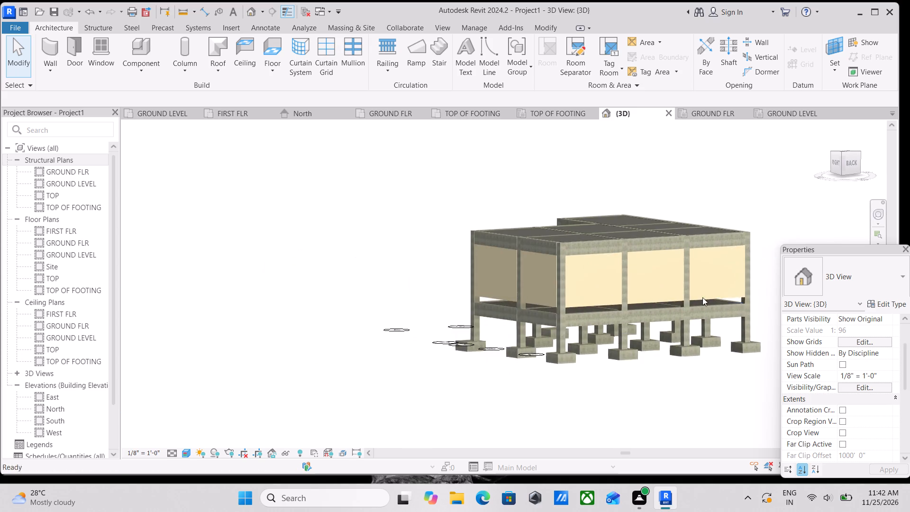
{"action": "middle_click_drag", "start_coordinate": [622, 321], "coordinate": [606, 363], "text": "shift"}
{"action": "middle_click_drag", "start_coordinate": [549, 290], "coordinate": [550, 333]}
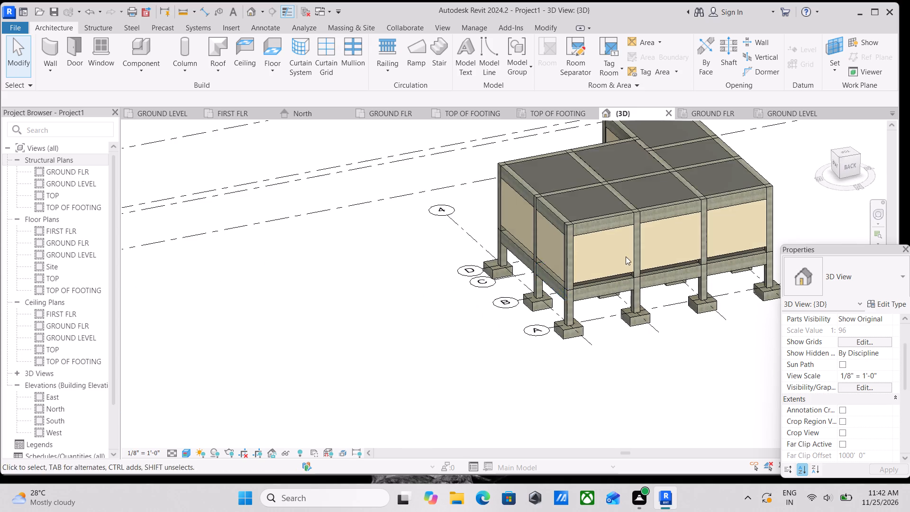
{"action": "middle_click_drag", "start_coordinate": [626, 256], "coordinate": [622, 357]}
{"action": "scroll", "coordinate": [595, 282], "scroll_direction": "up", "scroll_amount": 3}
{"action": "scroll", "coordinate": [612, 332], "scroll_direction": "up", "scroll_amount": 3}
{"action": "middle_click_drag", "start_coordinate": [610, 324], "coordinate": [538, 357]}
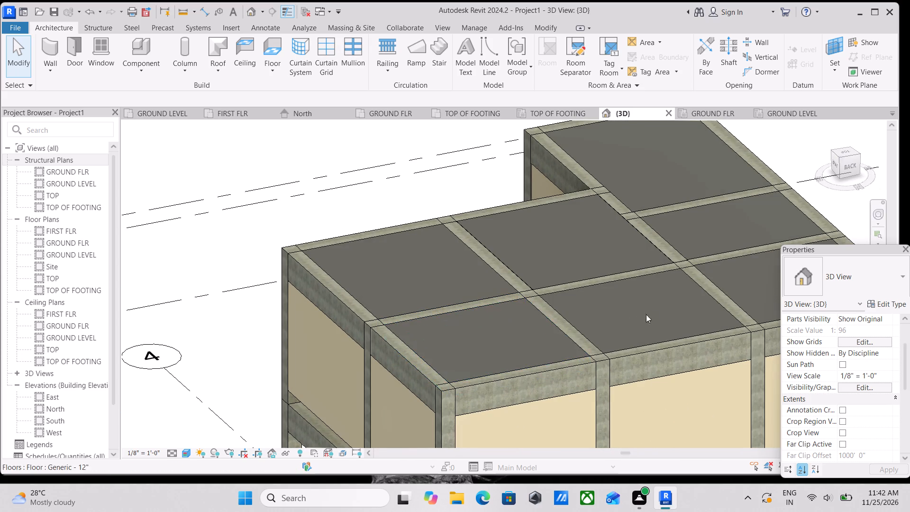
{"action": "scroll", "coordinate": [651, 312], "scroll_direction": "down", "scroll_amount": 1}
{"action": "middle_click_drag", "start_coordinate": [651, 312], "coordinate": [559, 316]}
{"action": "scroll", "coordinate": [559, 314], "scroll_direction": "down", "scroll_amount": 3}
{"action": "middle_click_drag", "start_coordinate": [505, 371], "coordinate": [563, 310]}
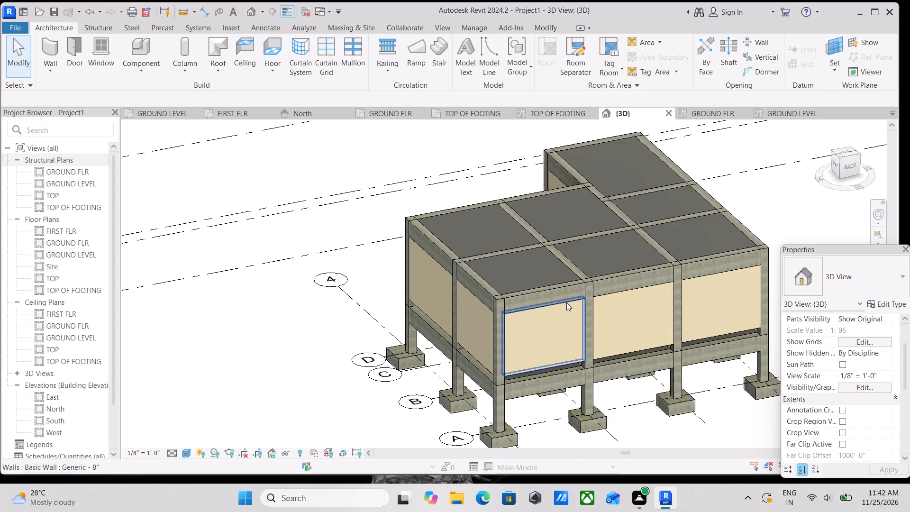
{"action": "scroll", "coordinate": [561, 326], "scroll_direction": "down", "scroll_amount": 1}
{"action": "middle_click_drag", "start_coordinate": [545, 335], "coordinate": [687, 283], "text": "shift"}
{"action": "middle_click_drag", "start_coordinate": [589, 352], "coordinate": [597, 328]}
{"action": "scroll", "coordinate": [480, 386], "scroll_direction": "up", "scroll_amount": 2}
{"action": "middle_click_drag", "start_coordinate": [436, 390], "coordinate": [487, 294]}
{"action": "middle_click_drag", "start_coordinate": [426, 329], "coordinate": [420, 338], "text": "shift"}
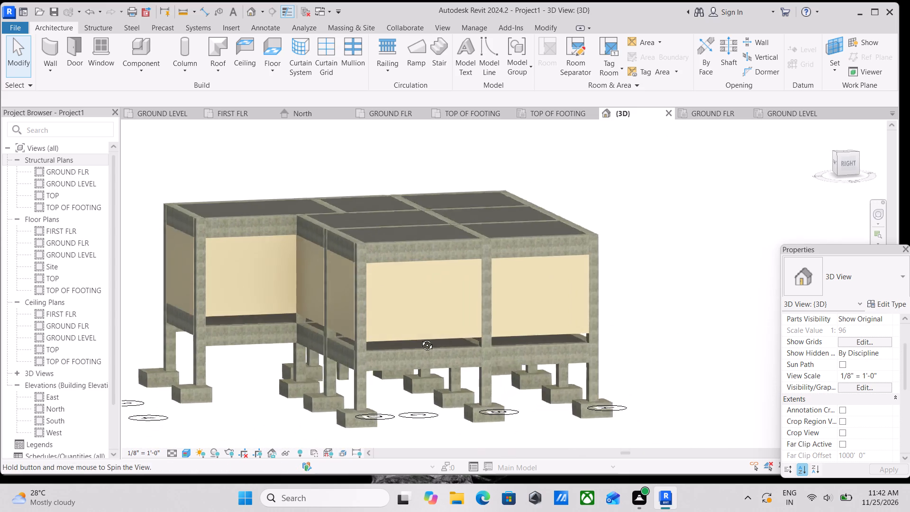
{"action": "middle_click_drag", "start_coordinate": [420, 338], "coordinate": [417, 344], "text": "shift"}
{"action": "middle_click_drag", "start_coordinate": [421, 342], "coordinate": [455, 360]}
Examine up close how the ground floor wall bases meet the Concrete-Rectangular Beam 12 x 24 members below.
{"action": "scroll", "coordinate": [455, 360], "scroll_direction": "up", "scroll_amount": 2}
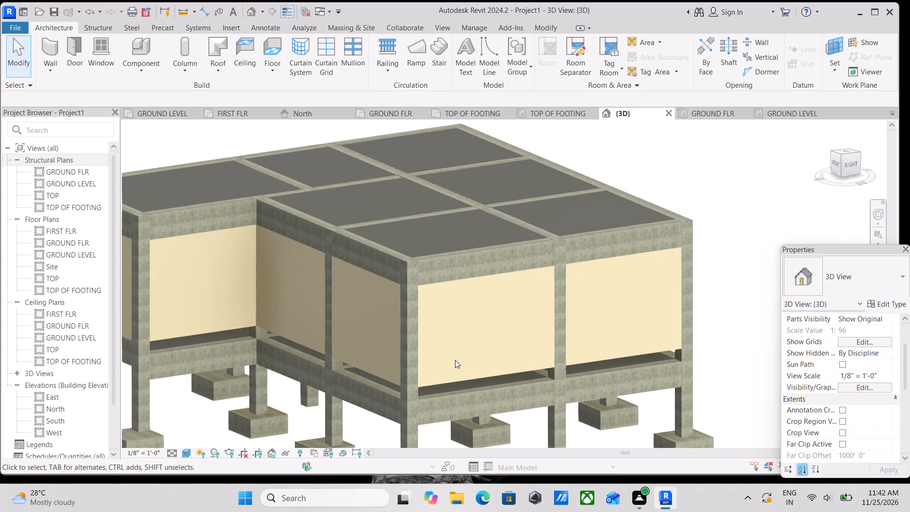
{"action": "scroll", "coordinate": [460, 399], "scroll_direction": "up", "scroll_amount": 3}
{"action": "scroll", "coordinate": [500, 394], "scroll_direction": "up", "scroll_amount": 9}
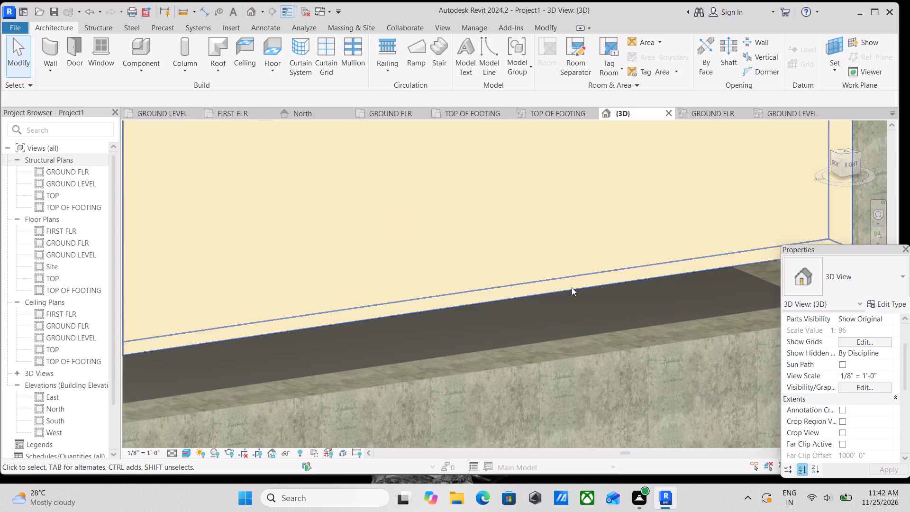
{"action": "scroll", "coordinate": [704, 322], "scroll_direction": "down", "scroll_amount": 7}
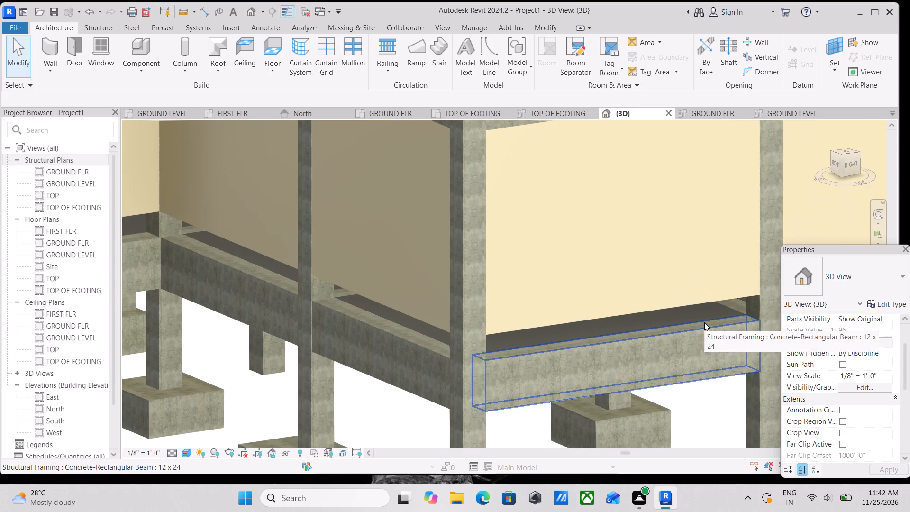
{"action": "scroll", "coordinate": [704, 322], "scroll_direction": "down", "scroll_amount": 3}
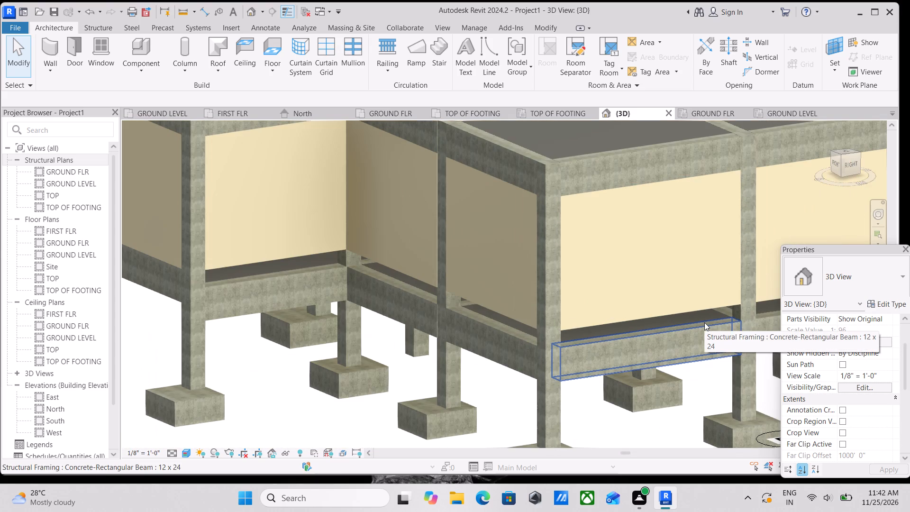
{"action": "scroll", "coordinate": [704, 322], "scroll_direction": "down", "scroll_amount": 1}
{"action": "middle_click_drag", "start_coordinate": [704, 322], "coordinate": [661, 318]}
{"action": "scroll", "coordinate": [661, 318], "scroll_direction": "down", "scroll_amount": 3}
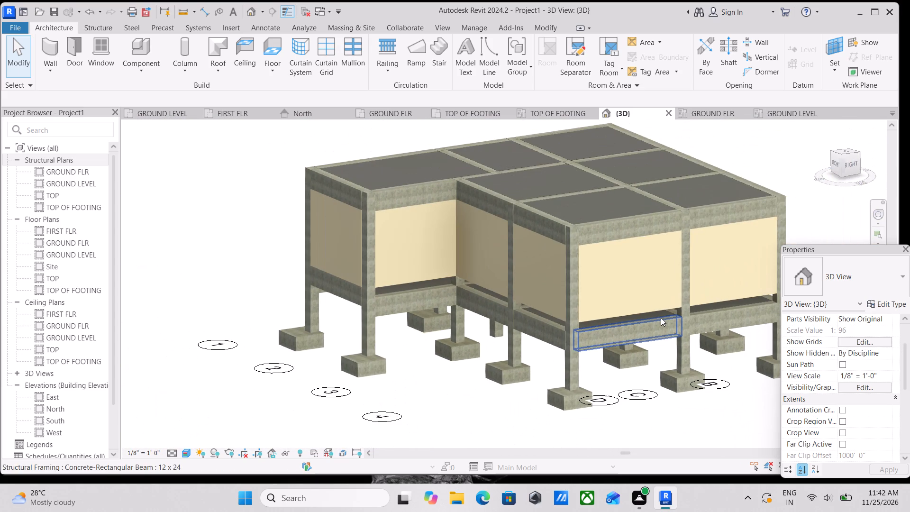
Orient the 3D view to the Right side and examine the level heads against the wall bases.
{"action": "left_click", "coordinate": [853, 161]}
{"action": "scroll", "coordinate": [717, 309], "scroll_direction": "up", "scroll_amount": 4}
{"action": "scroll", "coordinate": [399, 369], "scroll_direction": "up", "scroll_amount": 9}
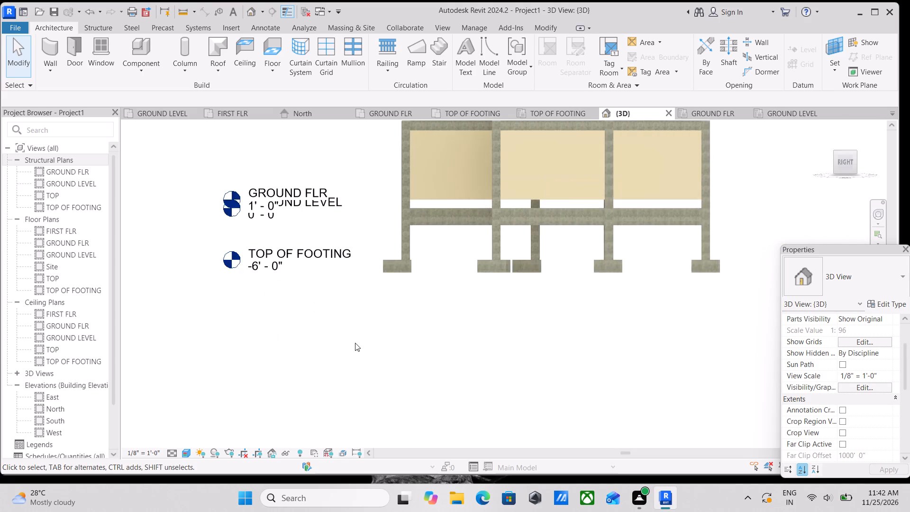
{"action": "scroll", "coordinate": [370, 225], "scroll_direction": "up", "scroll_amount": 4}
{"action": "scroll", "coordinate": [378, 227], "scroll_direction": "down", "scroll_amount": 6}
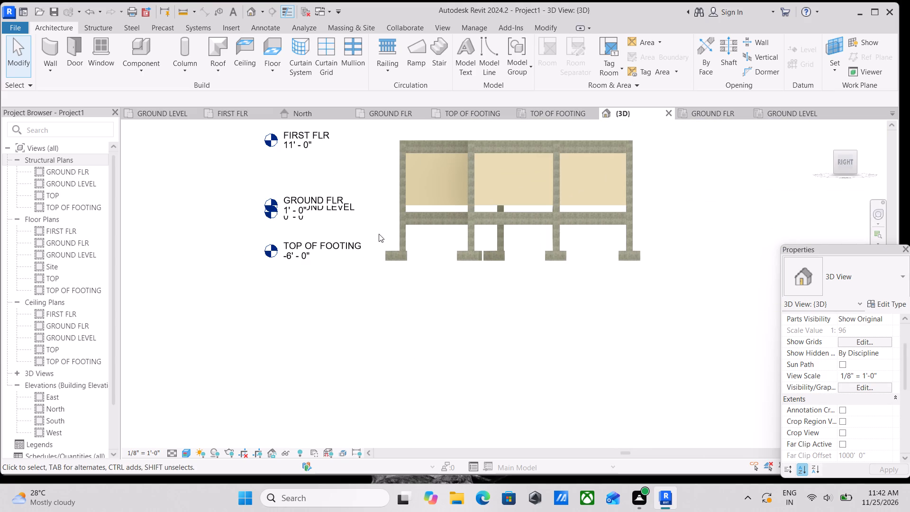
{"action": "scroll", "coordinate": [346, 240], "scroll_direction": "down", "scroll_amount": 2}
{"action": "middle_click_drag", "start_coordinate": [346, 240], "coordinate": [455, 306]}
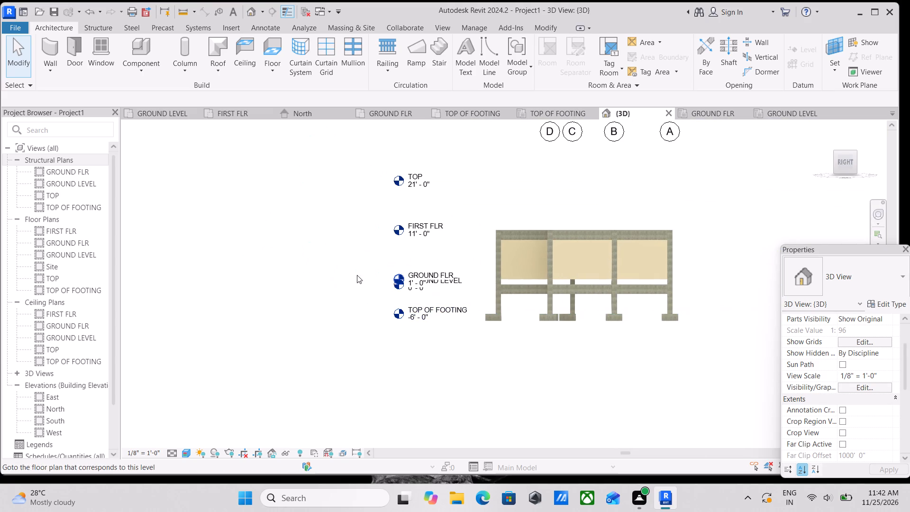
{"action": "scroll", "coordinate": [526, 309], "scroll_direction": "up", "scroll_amount": 4}
{"action": "scroll", "coordinate": [453, 278], "scroll_direction": "up", "scroll_amount": 3}
{"action": "key", "text": "Escape"}
{"action": "middle_click_drag", "start_coordinate": [372, 272], "coordinate": [506, 296]}
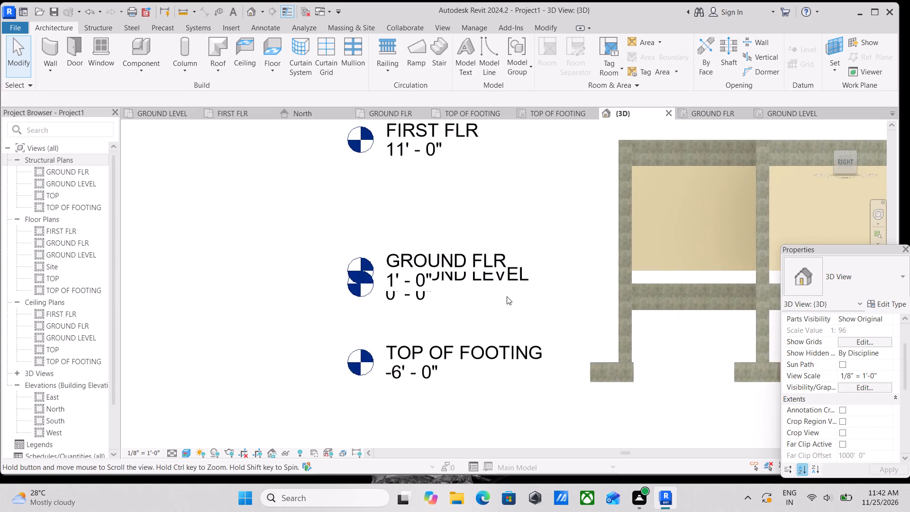
{"action": "scroll", "coordinate": [576, 282], "scroll_direction": "down", "scroll_amount": 3}
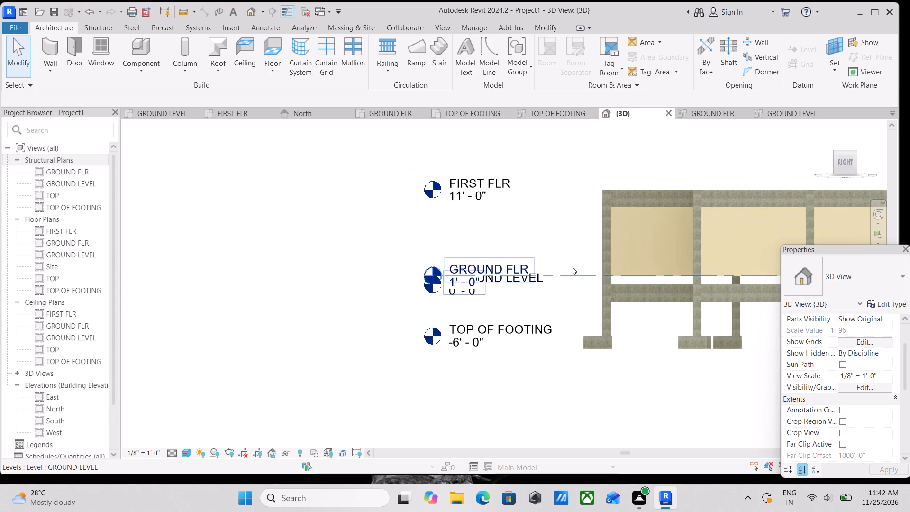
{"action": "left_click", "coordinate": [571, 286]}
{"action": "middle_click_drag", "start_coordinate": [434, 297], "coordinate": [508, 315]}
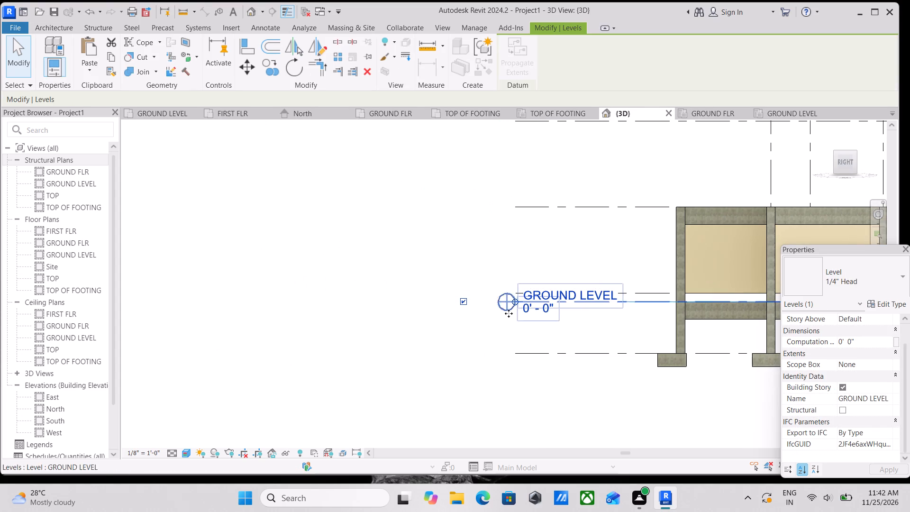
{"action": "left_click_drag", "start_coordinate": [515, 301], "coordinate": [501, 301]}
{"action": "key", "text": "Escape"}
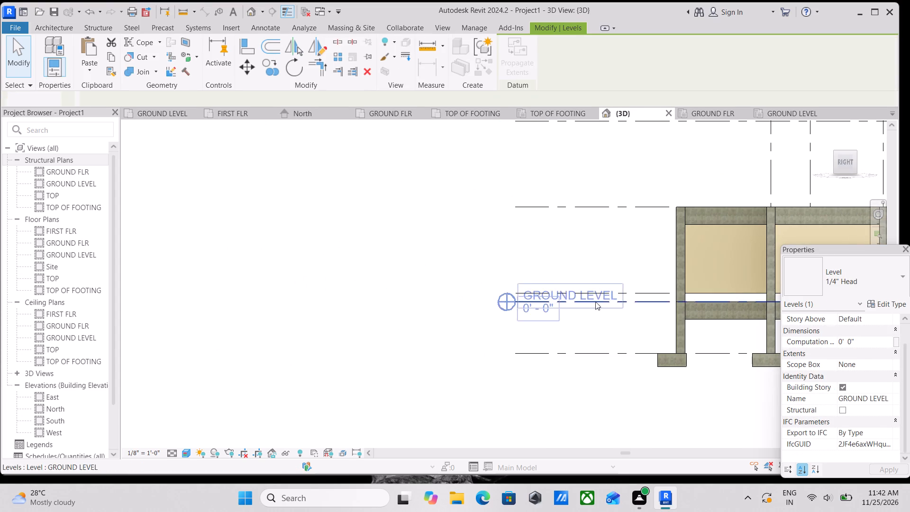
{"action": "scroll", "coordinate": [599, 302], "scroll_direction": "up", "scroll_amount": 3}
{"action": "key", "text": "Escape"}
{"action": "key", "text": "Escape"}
Extend the GROUND LEVEL line away from the building so its head clears the GROUND FLR head.
{"action": "left_click", "coordinate": [695, 302]}
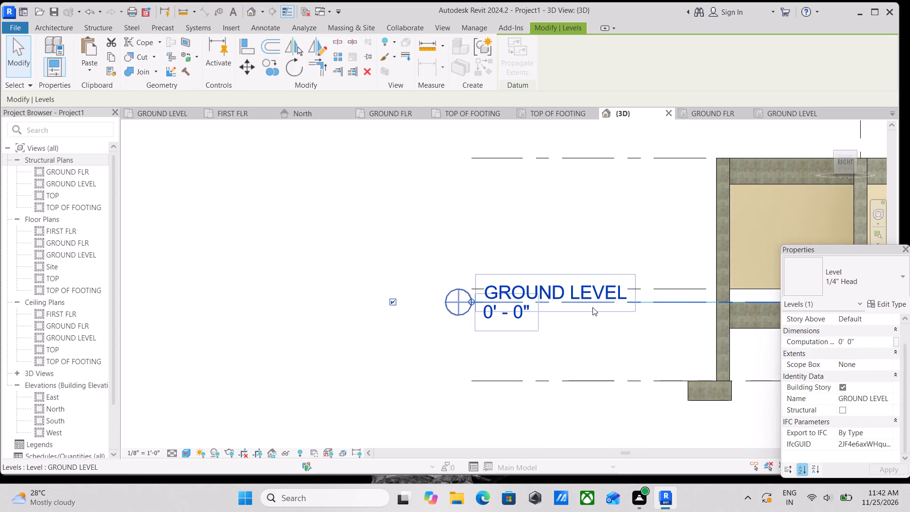
{"action": "scroll", "coordinate": [474, 310], "scroll_direction": "up", "scroll_amount": 2}
{"action": "left_click_drag", "start_coordinate": [469, 299], "coordinate": [331, 306]}
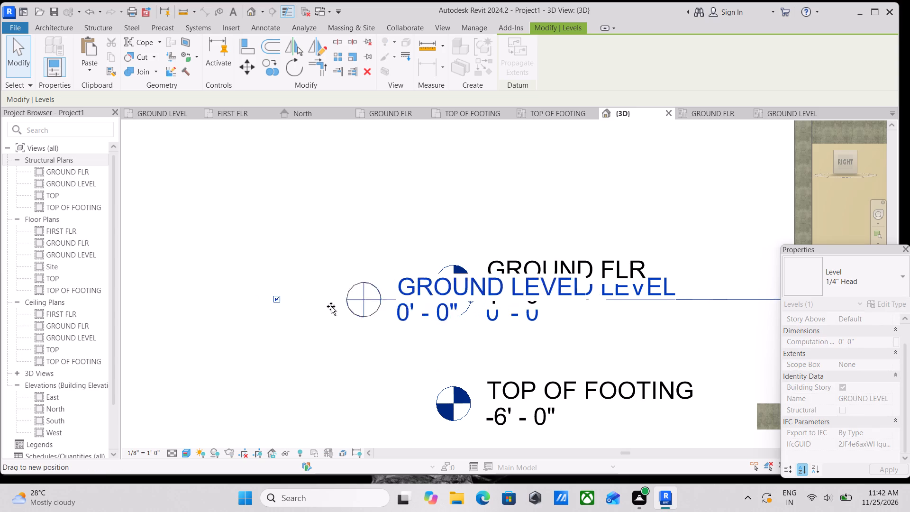
{"action": "left_click_drag", "start_coordinate": [331, 306], "coordinate": [156, 309]}
{"action": "scroll", "coordinate": [311, 355], "scroll_direction": "down", "scroll_amount": 2}
{"action": "middle_click_drag", "start_coordinate": [311, 355], "coordinate": [422, 376]}
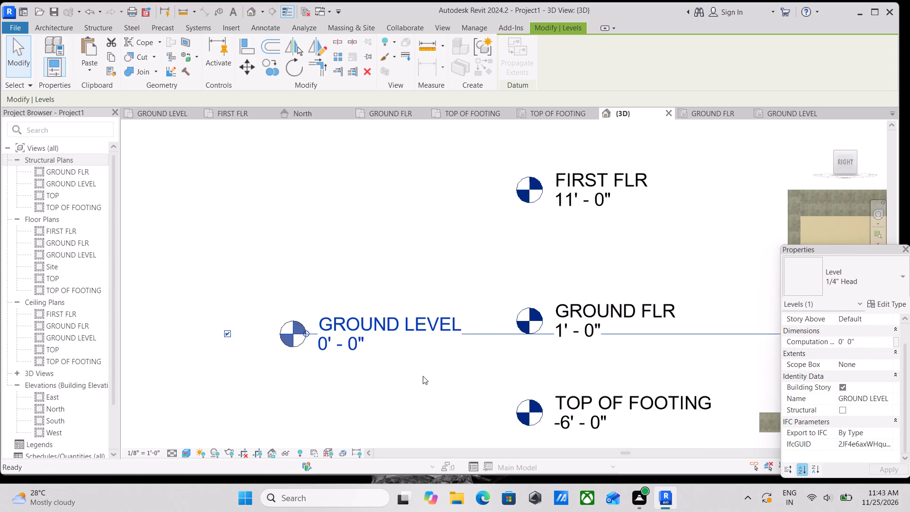
{"action": "key", "text": "Escape"}
Extend the GROUND FLR level line away from the building, past the GROUND LEVEL head.
{"action": "scroll", "coordinate": [425, 375], "scroll_direction": "up", "scroll_amount": 1}
{"action": "scroll", "coordinate": [453, 361], "scroll_direction": "down", "scroll_amount": 3}
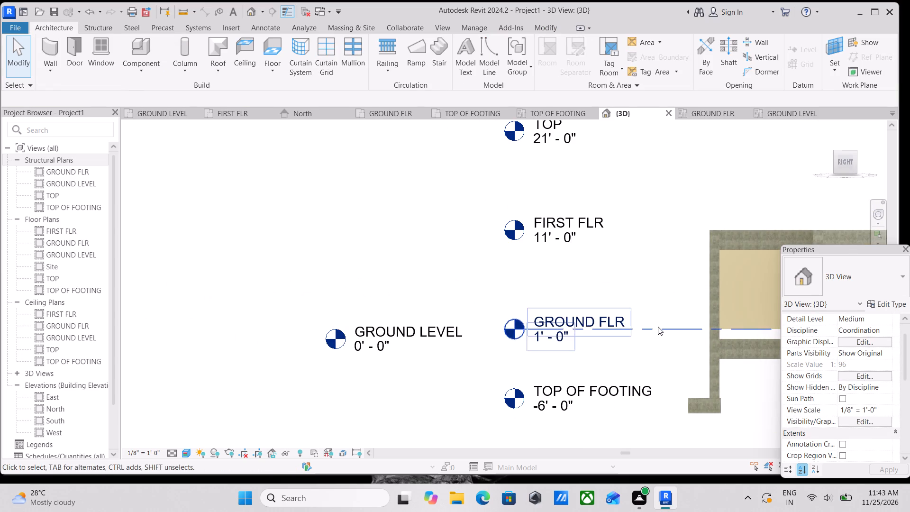
{"action": "left_click", "coordinate": [658, 327]}
{"action": "scroll", "coordinate": [514, 366], "scroll_direction": "down", "scroll_amount": 2}
{"action": "middle_click_drag", "start_coordinate": [514, 366], "coordinate": [641, 375]}
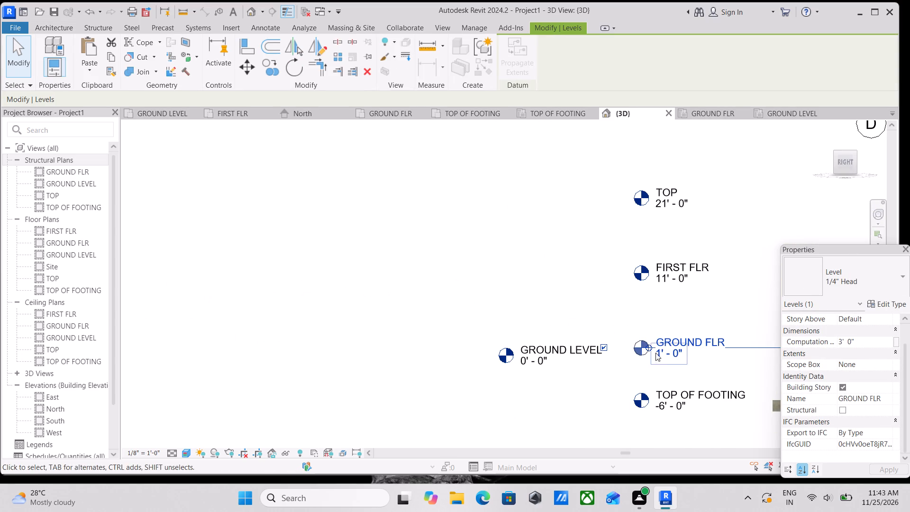
{"action": "left_click_drag", "start_coordinate": [647, 345], "coordinate": [452, 346]}
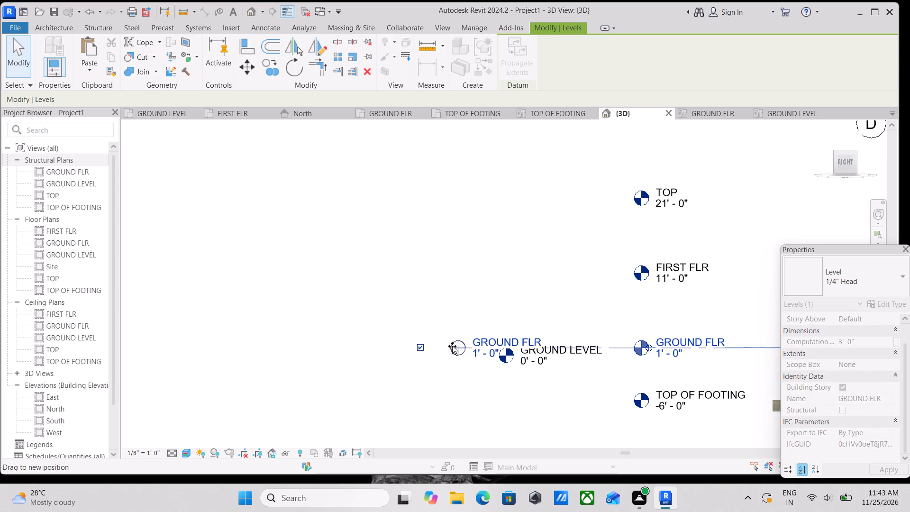
{"action": "left_click_drag", "start_coordinate": [452, 346], "coordinate": [405, 349]}
{"action": "key", "text": "Escape"}
{"action": "key", "text": "Escape"}
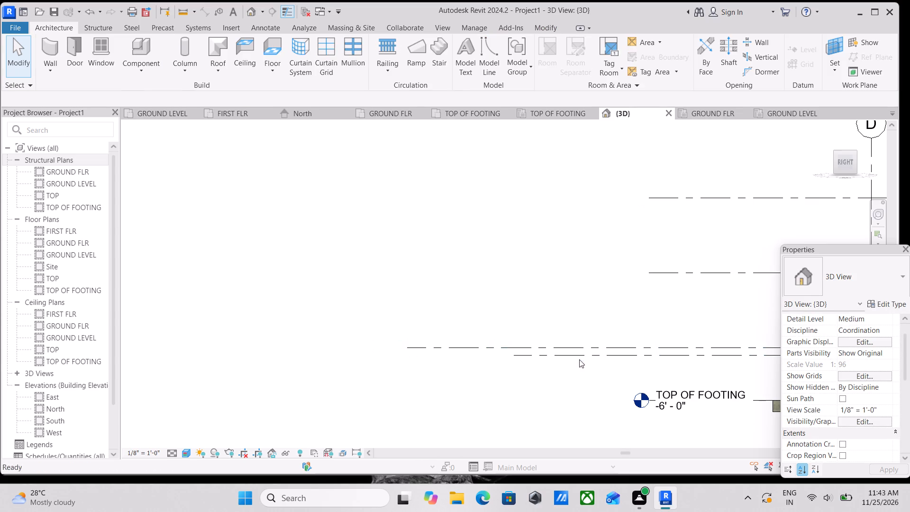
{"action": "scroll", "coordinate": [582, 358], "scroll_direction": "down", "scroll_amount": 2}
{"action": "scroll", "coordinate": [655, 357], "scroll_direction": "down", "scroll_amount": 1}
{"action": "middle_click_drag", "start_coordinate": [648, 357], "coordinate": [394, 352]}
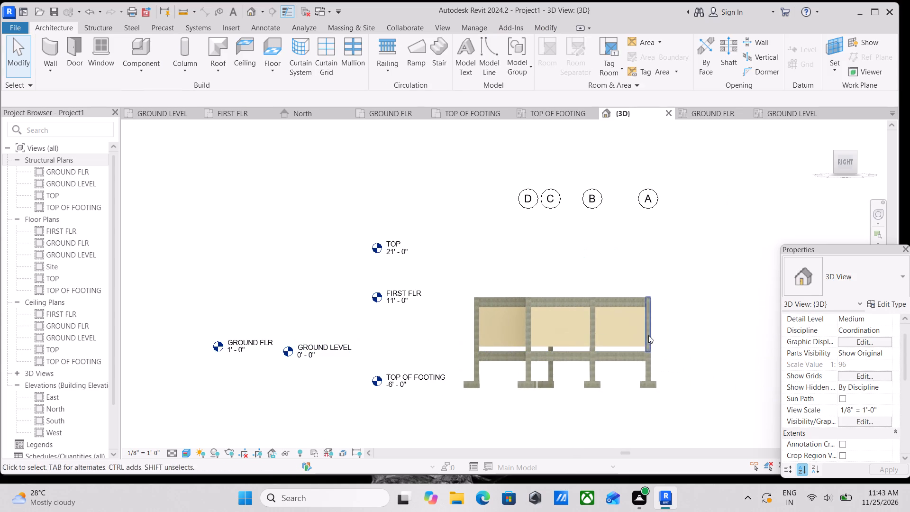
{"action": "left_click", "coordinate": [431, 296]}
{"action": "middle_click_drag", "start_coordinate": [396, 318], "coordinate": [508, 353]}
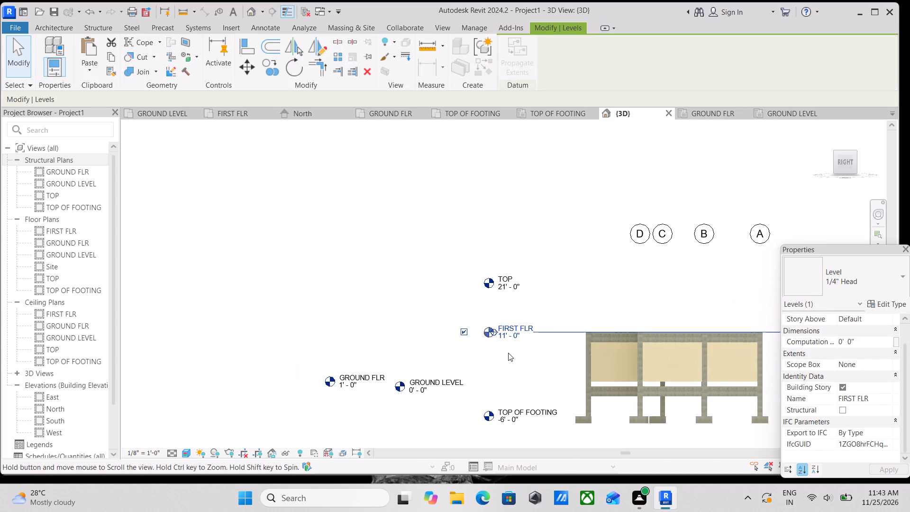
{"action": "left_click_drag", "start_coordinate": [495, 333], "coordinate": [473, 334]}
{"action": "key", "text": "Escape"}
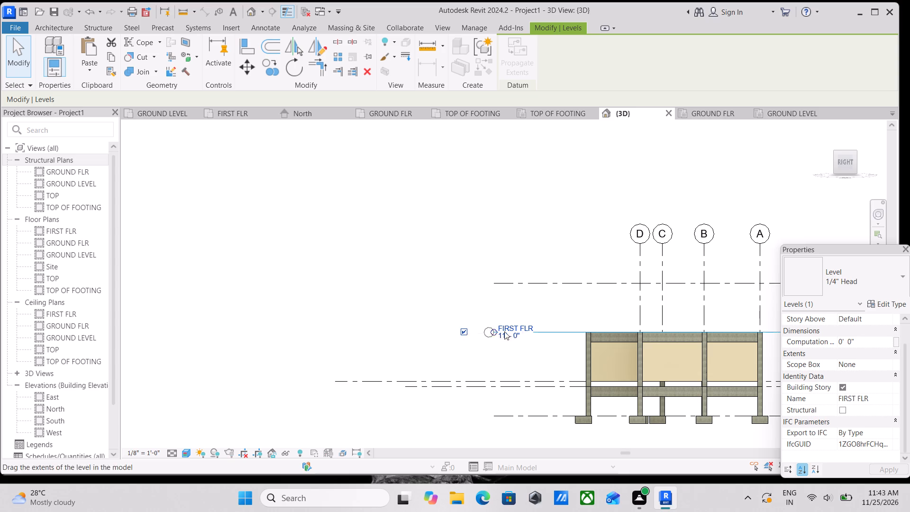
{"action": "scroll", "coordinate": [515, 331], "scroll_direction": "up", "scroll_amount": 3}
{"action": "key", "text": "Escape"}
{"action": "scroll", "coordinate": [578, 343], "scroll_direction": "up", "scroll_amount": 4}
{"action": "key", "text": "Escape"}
Extend the FIRST FLR level line away from the building until its head is roughly above the GROUND FLR head.
{"action": "middle_click_drag", "start_coordinate": [493, 357], "coordinate": [591, 379]}
{"action": "scroll", "coordinate": [586, 379], "scroll_direction": "up", "scroll_amount": 1}
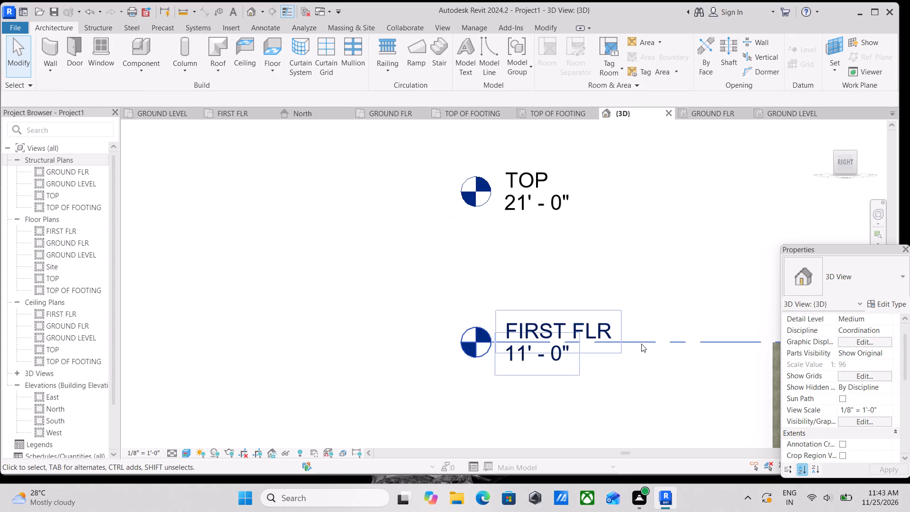
{"action": "left_click", "coordinate": [641, 344]}
{"action": "left_click_drag", "start_coordinate": [492, 341], "coordinate": [332, 342]}
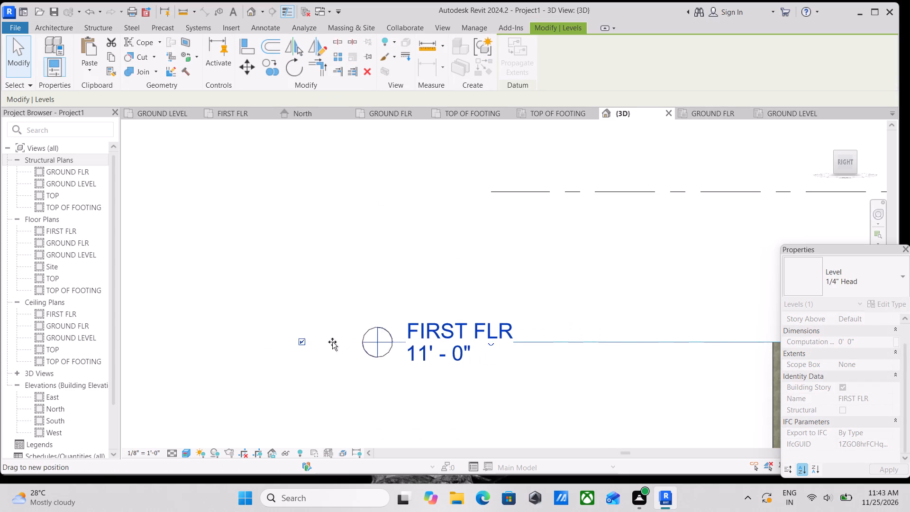
{"action": "left_click_drag", "start_coordinate": [332, 342], "coordinate": [181, 342]}
{"action": "scroll", "coordinate": [516, 361], "scroll_direction": "down", "scroll_amount": 6}
{"action": "middle_click_drag", "start_coordinate": [516, 361], "coordinate": [661, 320]}
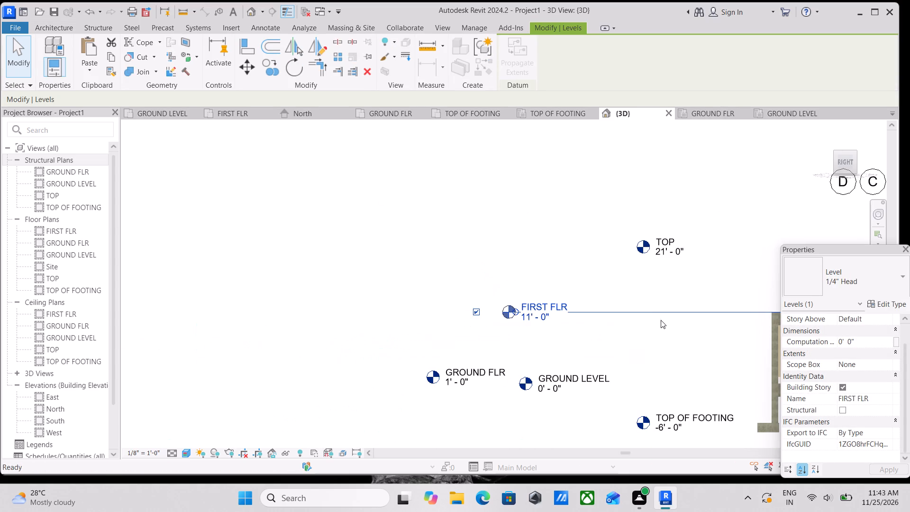
{"action": "scroll", "coordinate": [516, 304], "scroll_direction": "up", "scroll_amount": 9}
{"action": "left_click_drag", "start_coordinate": [516, 327], "coordinate": [504, 329]}
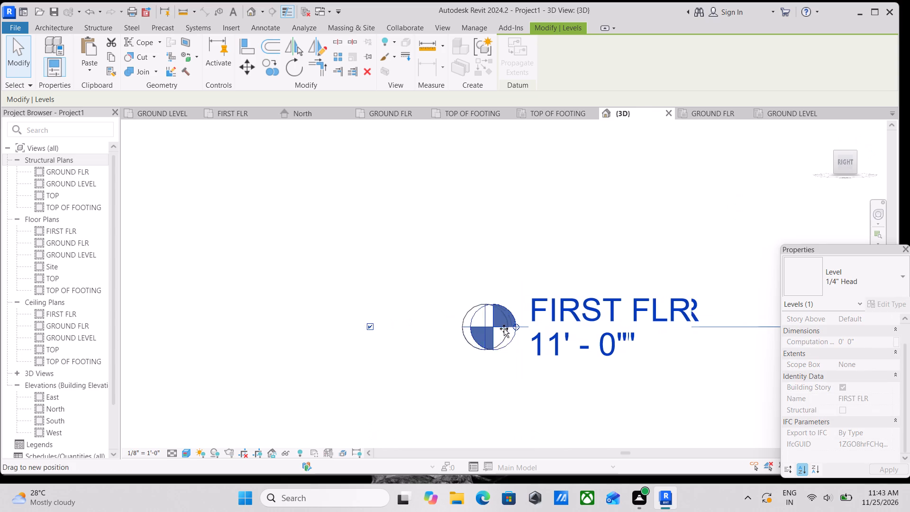
{"action": "left_click_drag", "start_coordinate": [504, 329], "coordinate": [277, 334]}
{"action": "scroll", "coordinate": [277, 334], "scroll_direction": "down", "scroll_amount": 6}
{"action": "key", "text": "Escape"}
{"action": "scroll", "coordinate": [422, 328], "scroll_direction": "down", "scroll_amount": 6}
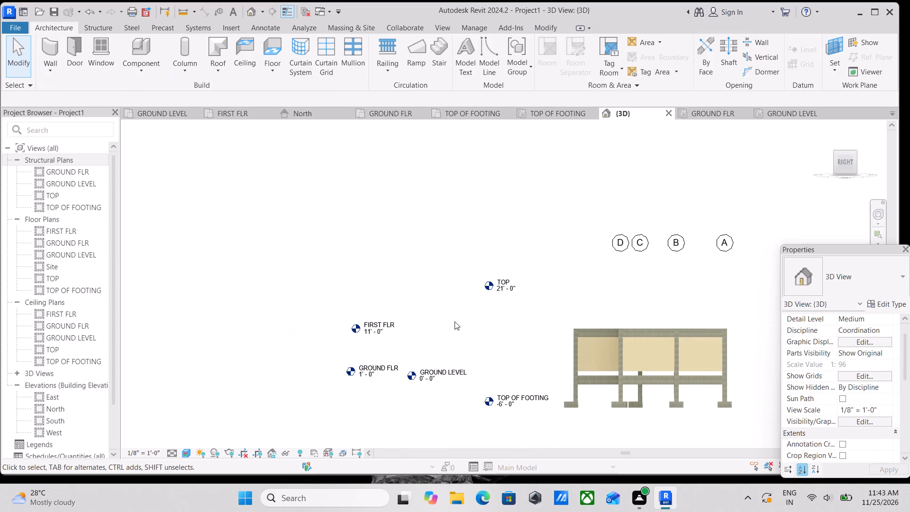
Extend the TOP level line away from the building until its head sits slightly beyond the FIRST FLR and GROUND FLR heads.
{"action": "scroll", "coordinate": [470, 320], "scroll_direction": "down", "scroll_amount": 2}
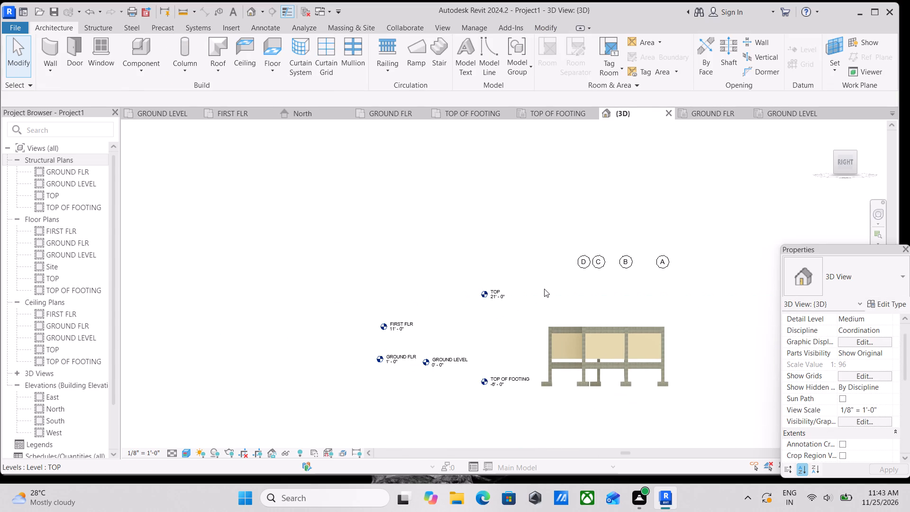
{"action": "left_click", "coordinate": [572, 291]}
{"action": "scroll", "coordinate": [523, 290], "scroll_direction": "up", "scroll_amount": 3}
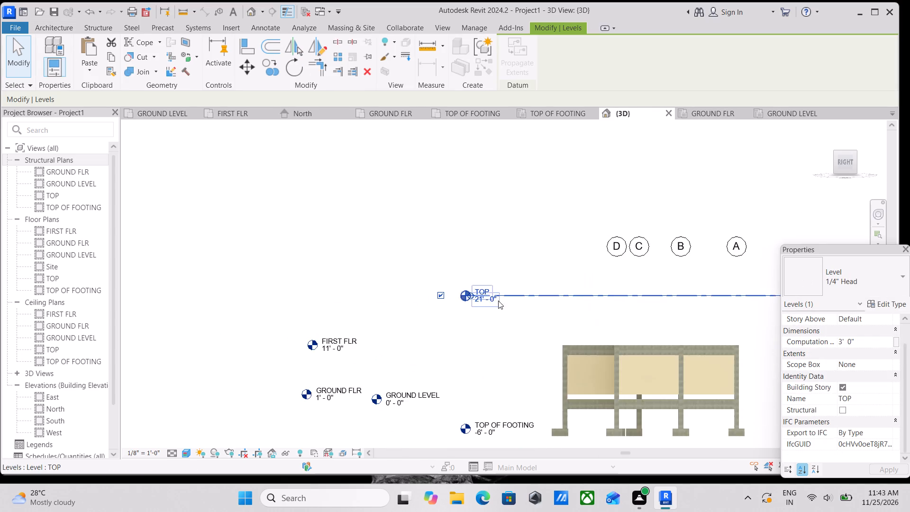
{"action": "scroll", "coordinate": [498, 301], "scroll_direction": "up", "scroll_amount": 11}
{"action": "scroll", "coordinate": [391, 317], "scroll_direction": "down", "scroll_amount": 8}
{"action": "middle_click_drag", "start_coordinate": [330, 335], "coordinate": [609, 297]}
{"action": "scroll", "coordinate": [609, 297], "scroll_direction": "up", "scroll_amount": 1}
{"action": "scroll", "coordinate": [590, 305], "scroll_direction": "down", "scroll_amount": 3}
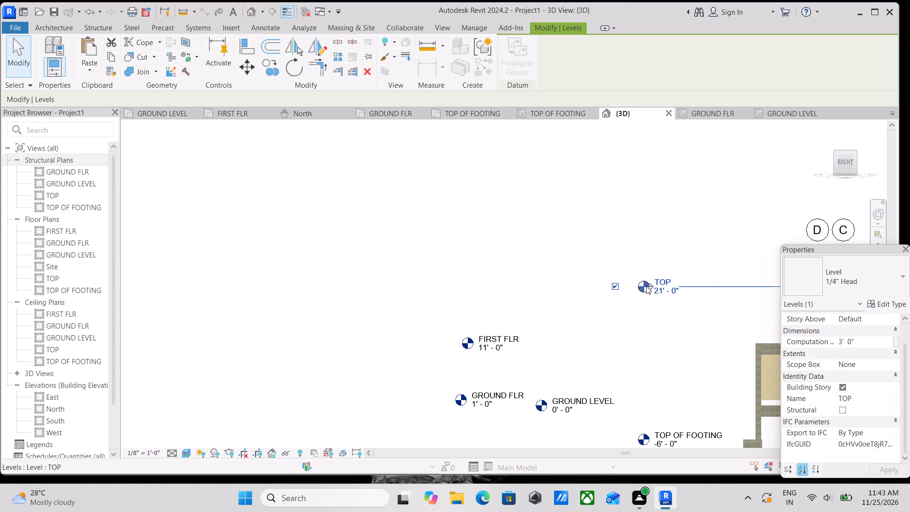
{"action": "left_click_drag", "start_coordinate": [647, 286], "coordinate": [427, 306]}
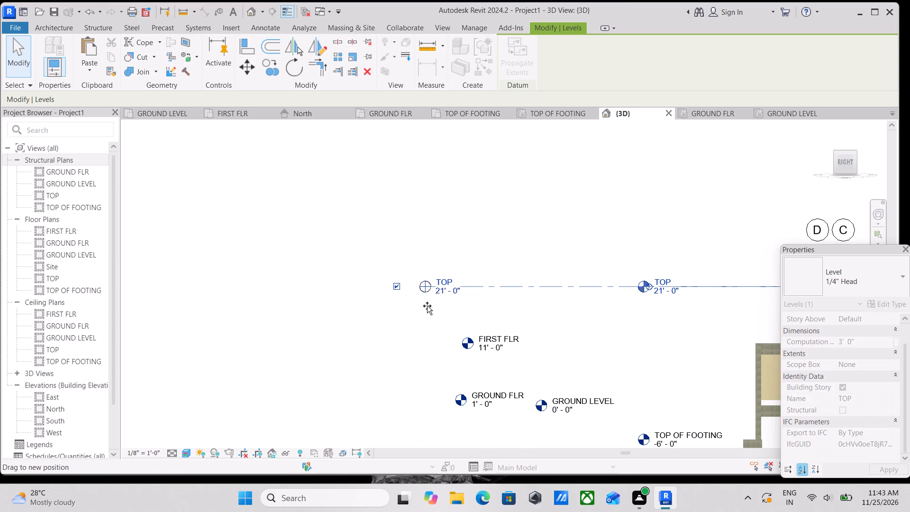
{"action": "left_click_drag", "start_coordinate": [427, 306], "coordinate": [421, 308]}
{"action": "key", "text": "Escape"}
{"action": "scroll", "coordinate": [454, 305], "scroll_direction": "down", "scroll_amount": 4}
{"action": "key", "text": "Escape"}
Examine from several sides in 3D how the bases of the Generic - 8" walls sit relative to the lower beams and columns.
{"action": "middle_click_drag", "start_coordinate": [582, 298], "coordinate": [414, 293]}
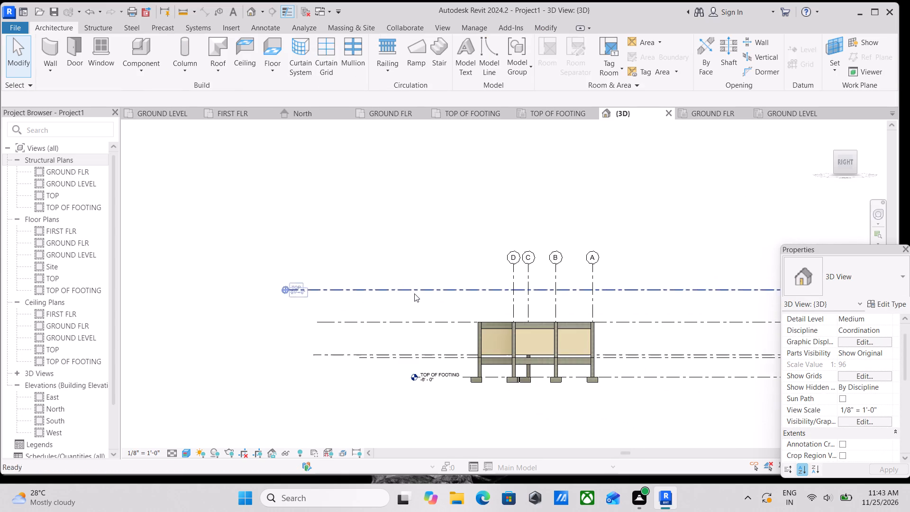
{"action": "scroll", "coordinate": [606, 356], "scroll_direction": "up", "scroll_amount": 4}
{"action": "scroll", "coordinate": [446, 370], "scroll_direction": "up", "scroll_amount": 3}
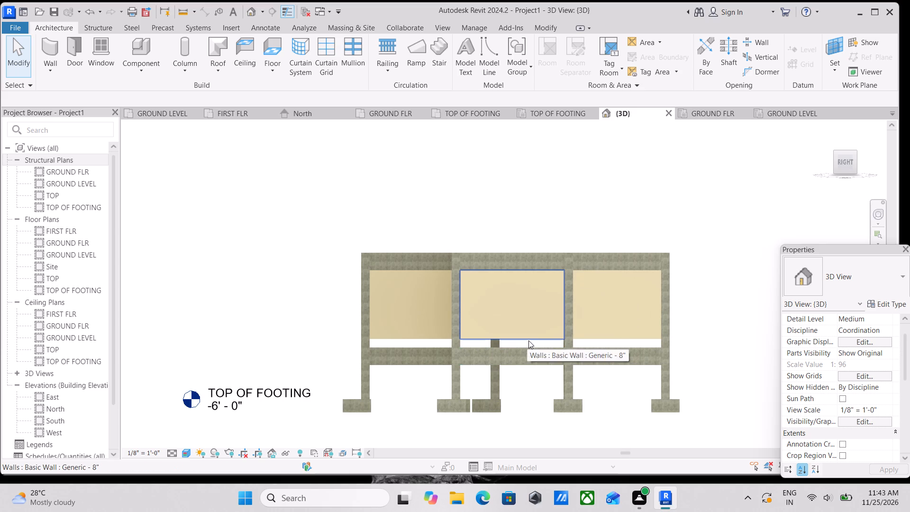
{"action": "middle_click_drag", "start_coordinate": [547, 333], "coordinate": [492, 415], "text": "shift"}
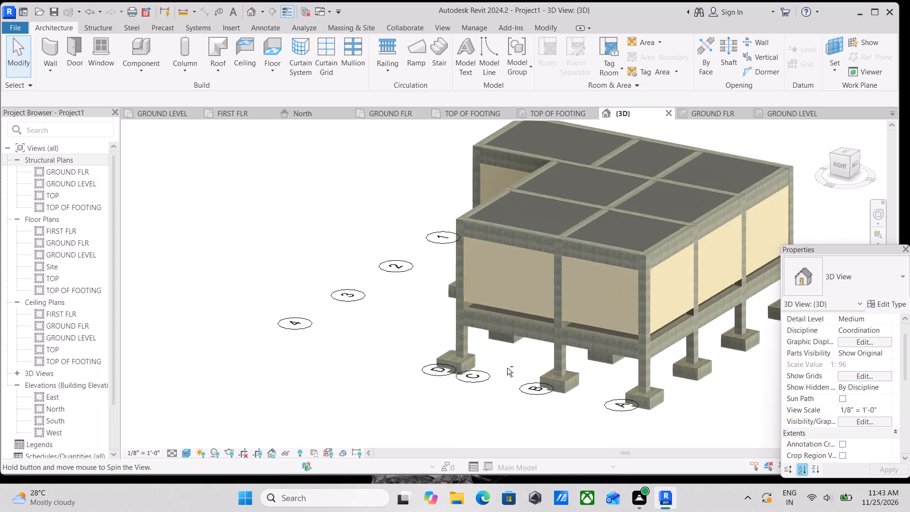
{"action": "middle_click_drag", "start_coordinate": [624, 317], "coordinate": [686, 297], "text": "shift"}
{"action": "scroll", "coordinate": [686, 297], "scroll_direction": "down", "scroll_amount": 2, "text": "shift"}
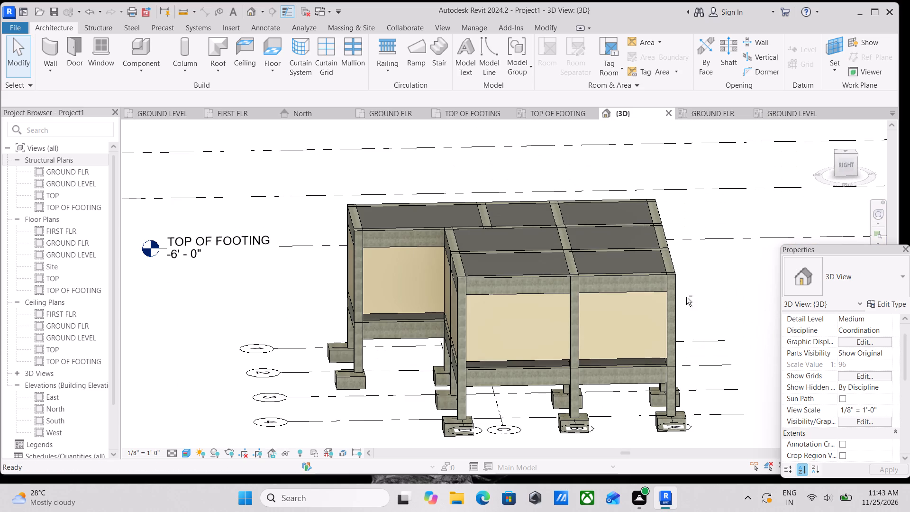
{"action": "middle_click_drag", "start_coordinate": [686, 297], "coordinate": [703, 271], "text": "shift"}
{"action": "scroll", "coordinate": [614, 362], "scroll_direction": "down", "scroll_amount": 2}
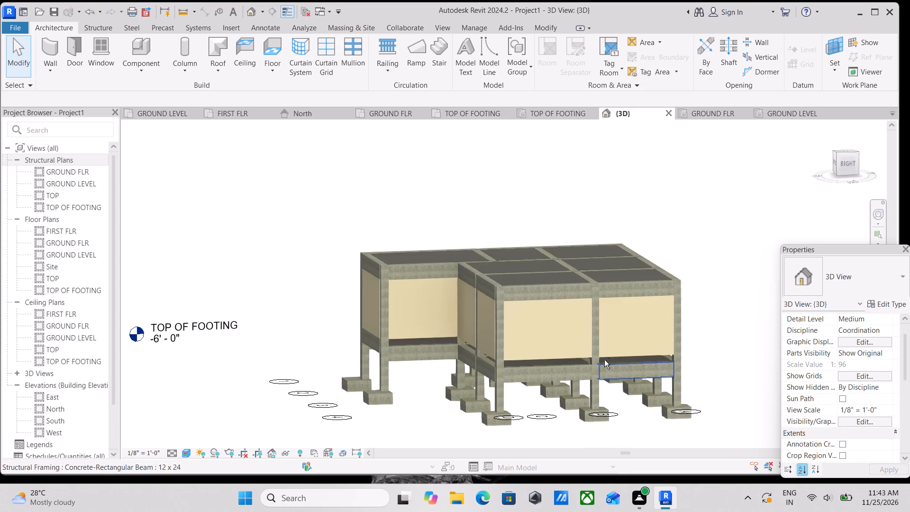
{"action": "middle_click_drag", "start_coordinate": [601, 358], "coordinate": [473, 330], "text": "shift"}
{"action": "middle_click_drag", "start_coordinate": [638, 315], "coordinate": [650, 369], "text": "shift"}
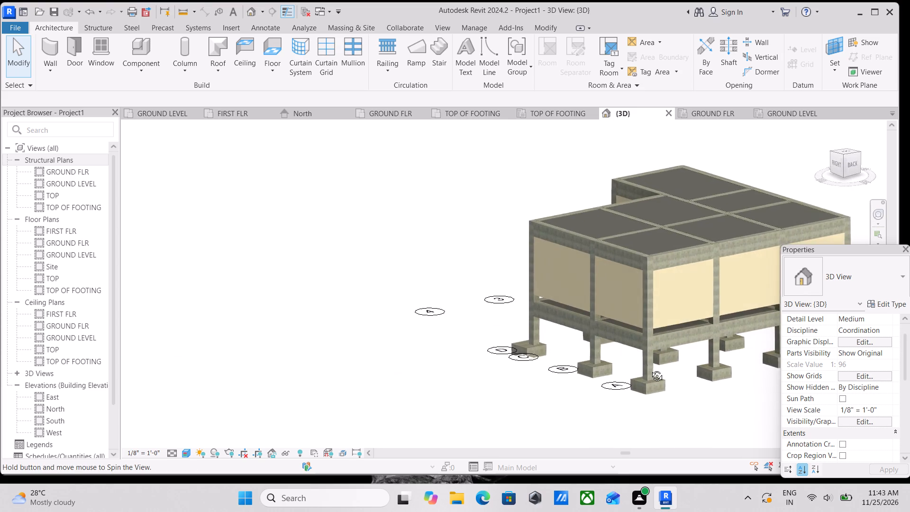
{"action": "middle_click_drag", "start_coordinate": [650, 369], "coordinate": [679, 396], "text": "shift"}
{"action": "middle_click_drag", "start_coordinate": [647, 329], "coordinate": [717, 307], "text": "shift"}
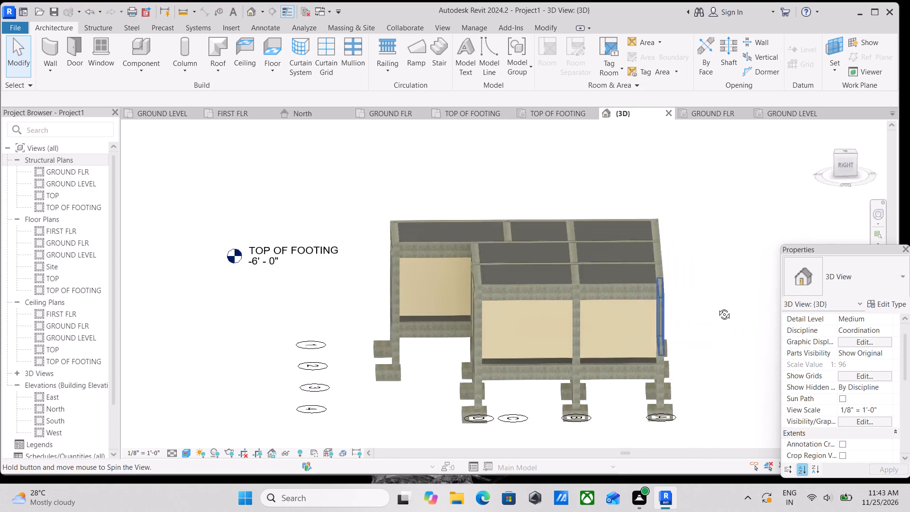
{"action": "middle_click_drag", "start_coordinate": [717, 307], "coordinate": [741, 343], "text": "shift"}
{"action": "scroll", "coordinate": [741, 343], "scroll_direction": "up", "scroll_amount": 1}
{"action": "middle_click_drag", "start_coordinate": [734, 339], "coordinate": [676, 274], "text": "shift"}
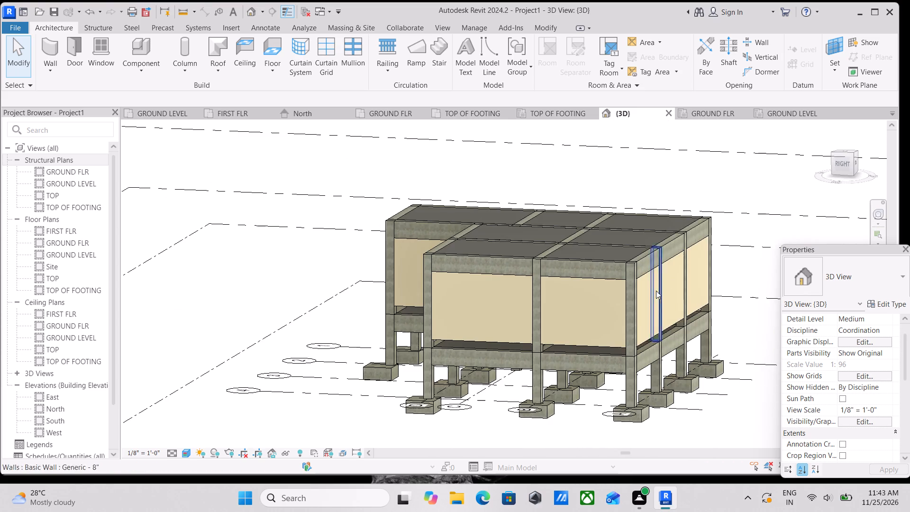
{"action": "scroll", "coordinate": [591, 378], "scroll_direction": "up", "scroll_amount": 5}
{"action": "middle_click_drag", "start_coordinate": [527, 338], "coordinate": [617, 340], "text": "shift"}
{"action": "scroll", "coordinate": [617, 340], "scroll_direction": "down", "scroll_amount": 3, "text": "shift"}
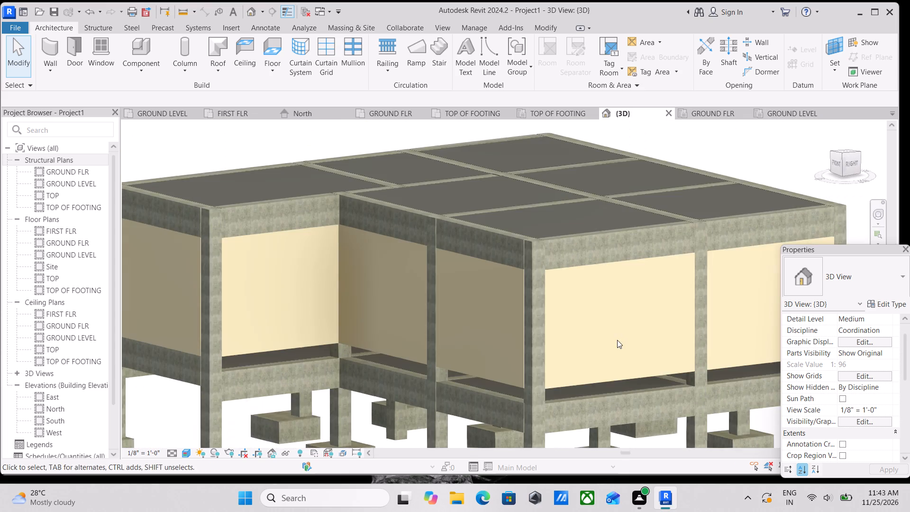
{"action": "scroll", "coordinate": [616, 348], "scroll_direction": "down", "scroll_amount": 1}
{"action": "middle_click_drag", "start_coordinate": [616, 349], "coordinate": [482, 338], "text": "shift"}
{"action": "scroll", "coordinate": [599, 311], "scroll_direction": "down", "scroll_amount": 2}
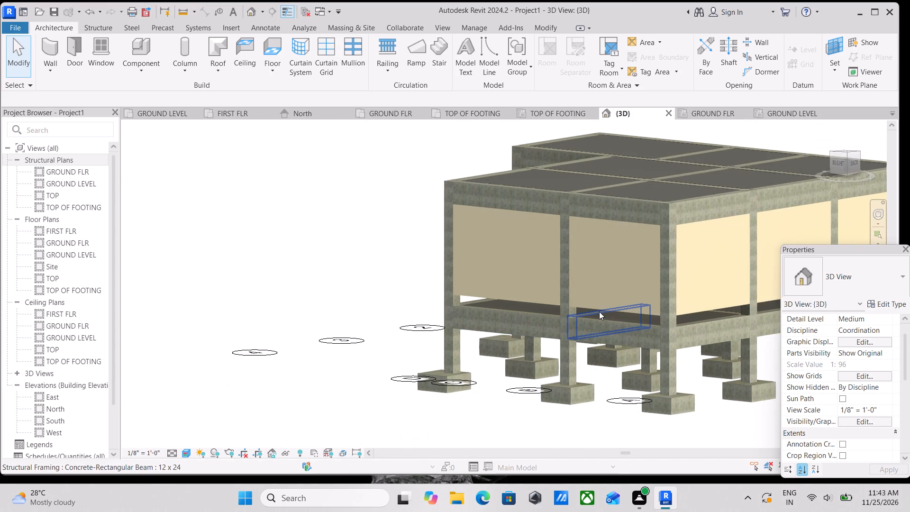
{"action": "middle_click_drag", "start_coordinate": [599, 311], "coordinate": [603, 345]}
{"action": "middle_click_drag", "start_coordinate": [601, 322], "coordinate": [603, 416]}
{"action": "scroll", "coordinate": [596, 401], "scroll_direction": "up", "scroll_amount": 2}
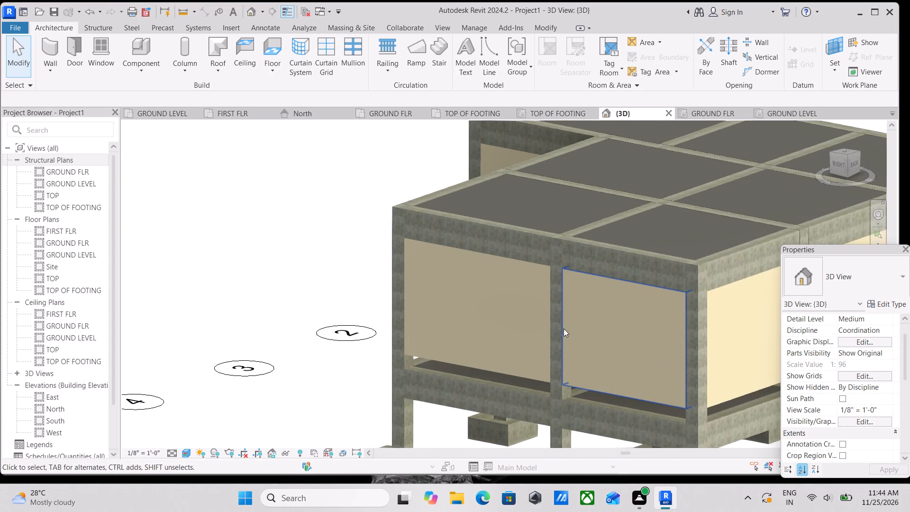
{"action": "scroll", "coordinate": [564, 319], "scroll_direction": "up", "scroll_amount": 3}
{"action": "middle_click_drag", "start_coordinate": [584, 364], "coordinate": [597, 311]}
{"action": "scroll", "coordinate": [597, 351], "scroll_direction": "down", "scroll_amount": 3}
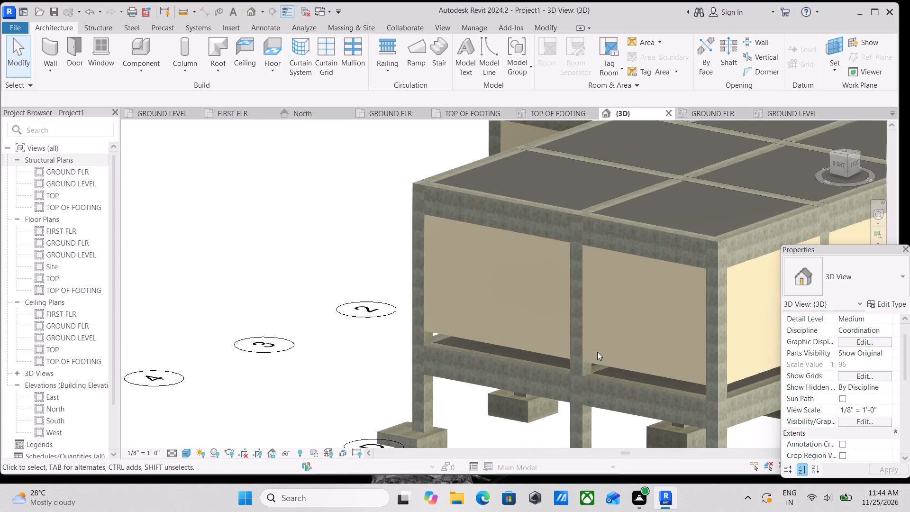
{"action": "scroll", "coordinate": [597, 352], "scroll_direction": "down", "scroll_amount": 2}
{"action": "middle_click_drag", "start_coordinate": [597, 352], "coordinate": [678, 332], "text": "shift"}
{"action": "scroll", "coordinate": [680, 339], "scroll_direction": "down", "scroll_amount": 4}
{"action": "middle_click_drag", "start_coordinate": [650, 355], "coordinate": [608, 332], "text": "shift"}
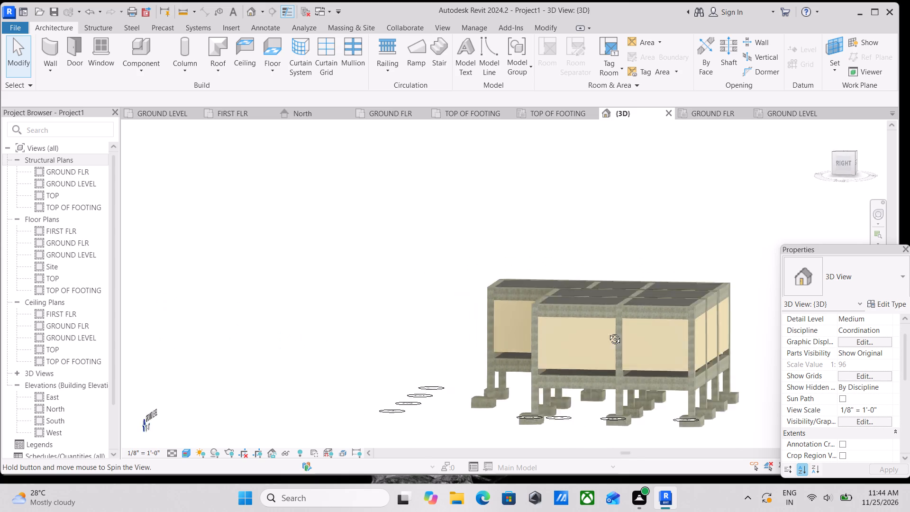
{"action": "middle_click_drag", "start_coordinate": [608, 332], "coordinate": [597, 328], "text": "shift"}
{"action": "middle_click_drag", "start_coordinate": [622, 343], "coordinate": [686, 438], "text": "shift"}
{"action": "scroll", "coordinate": [630, 374], "scroll_direction": "up", "scroll_amount": 5}
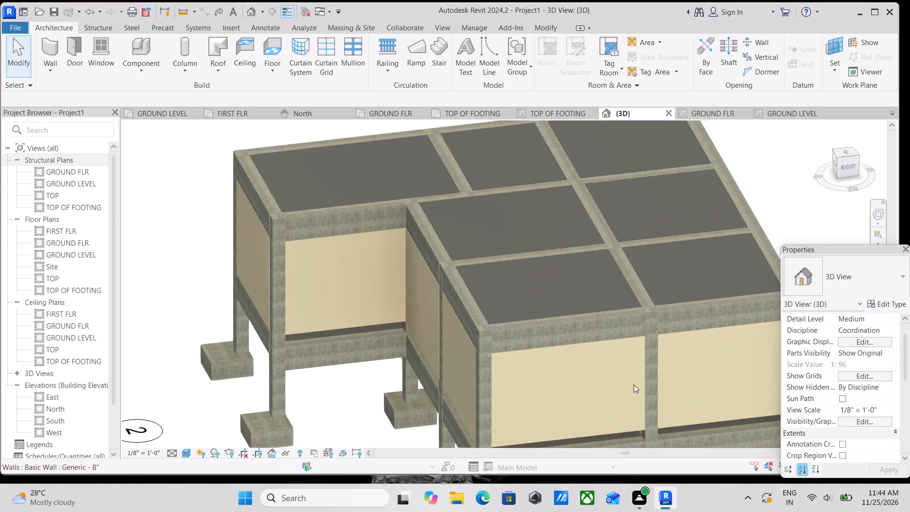
{"action": "middle_click_drag", "start_coordinate": [621, 379], "coordinate": [606, 325]}
{"action": "scroll", "coordinate": [584, 396], "scroll_direction": "up", "scroll_amount": 1}
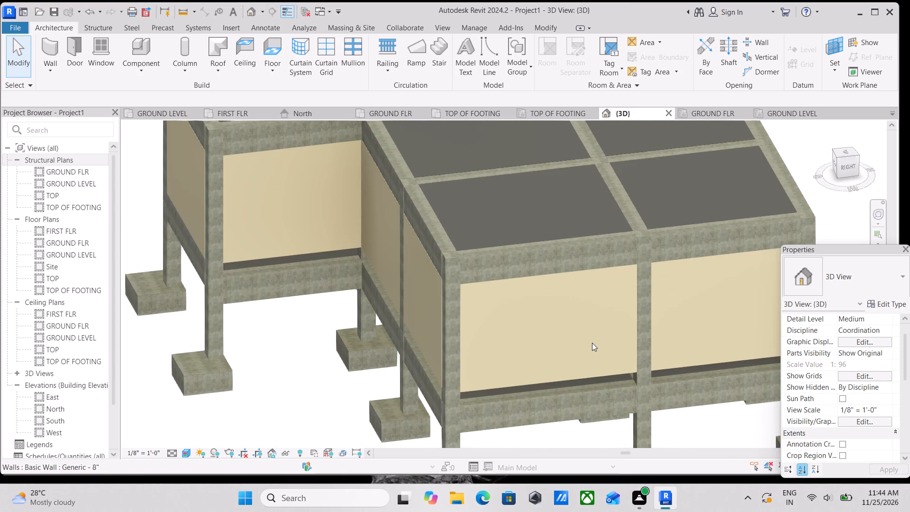
{"action": "scroll", "coordinate": [586, 340], "scroll_direction": "down", "scroll_amount": 3}
{"action": "key", "text": "Escape"}
{"action": "scroll", "coordinate": [585, 329], "scroll_direction": "down", "scroll_amount": 3}
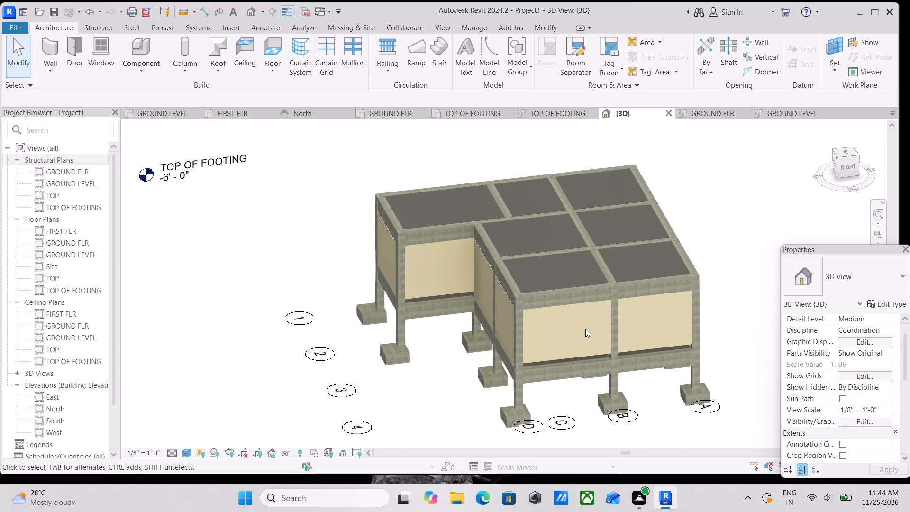
{"action": "middle_click_drag", "start_coordinate": [585, 329], "coordinate": [540, 325]}
{"action": "scroll", "coordinate": [536, 322], "scroll_direction": "up", "scroll_amount": 4}
{"action": "scroll", "coordinate": [520, 319], "scroll_direction": "down", "scroll_amount": 4}
{"action": "middle_click_drag", "start_coordinate": [526, 316], "coordinate": [390, 313], "text": "shift"}
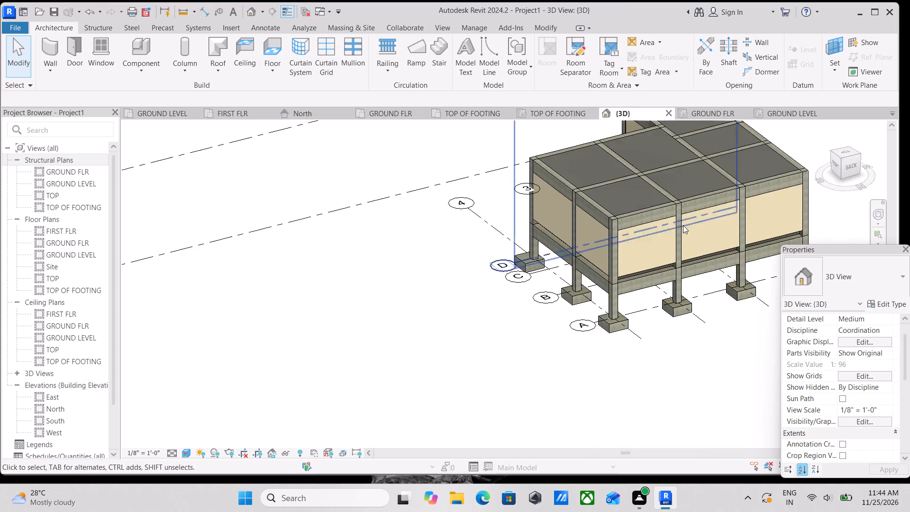
{"action": "middle_click_drag", "start_coordinate": [804, 220], "coordinate": [629, 254]}
{"action": "scroll", "coordinate": [610, 258], "scroll_direction": "up", "scroll_amount": 2}
{"action": "scroll", "coordinate": [555, 275], "scroll_direction": "up", "scroll_amount": 2}
{"action": "middle_click_drag", "start_coordinate": [527, 269], "coordinate": [557, 237], "text": "shift"}
{"action": "middle_click_drag", "start_coordinate": [497, 282], "coordinate": [616, 202]}
{"action": "middle_click_drag", "start_coordinate": [525, 252], "coordinate": [558, 279], "text": "shift"}
{"action": "middle_click_drag", "start_coordinate": [405, 297], "coordinate": [413, 301]}
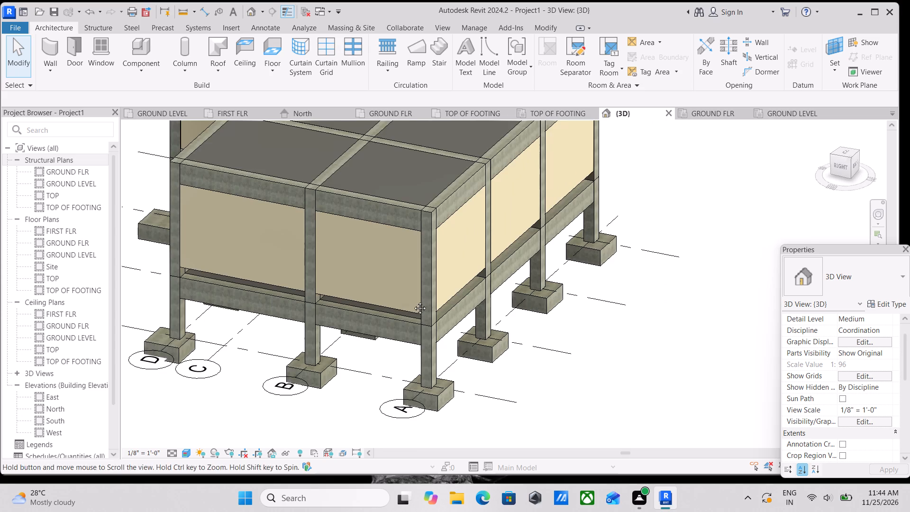
{"action": "middle_click_drag", "start_coordinate": [413, 301], "coordinate": [553, 351]}
{"action": "middle_click_drag", "start_coordinate": [541, 307], "coordinate": [582, 302], "text": "shift"}
{"action": "scroll", "coordinate": [582, 304], "scroll_direction": "up", "scroll_amount": 1}
{"action": "scroll", "coordinate": [559, 295], "scroll_direction": "down", "scroll_amount": 4}
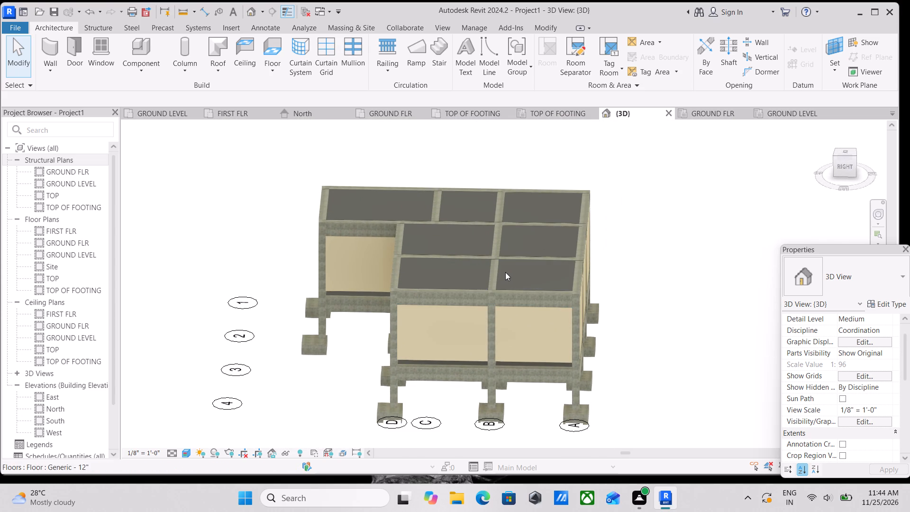
{"action": "scroll", "coordinate": [504, 293], "scroll_direction": "down", "scroll_amount": 2}
{"action": "scroll", "coordinate": [448, 315], "scroll_direction": "up", "scroll_amount": 2}
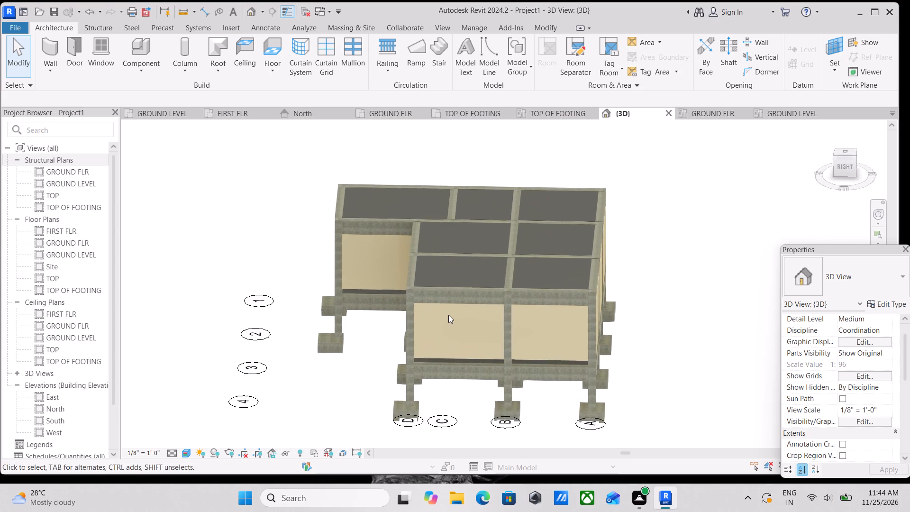
{"action": "scroll", "coordinate": [358, 282], "scroll_direction": "up", "scroll_amount": 3}
{"action": "scroll", "coordinate": [442, 247], "scroll_direction": "down", "scroll_amount": 4}
{"action": "scroll", "coordinate": [452, 365], "scroll_direction": "up", "scroll_amount": 1}
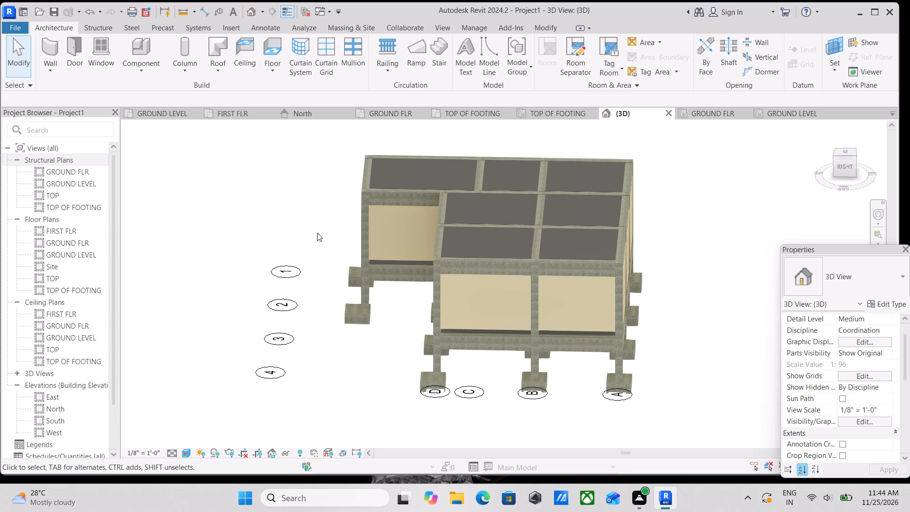
{"action": "scroll", "coordinate": [492, 385], "scroll_direction": "up", "scroll_amount": 3}
{"action": "scroll", "coordinate": [436, 287], "scroll_direction": "up", "scroll_amount": 2}
{"action": "scroll", "coordinate": [435, 331], "scroll_direction": "down", "scroll_amount": 4}
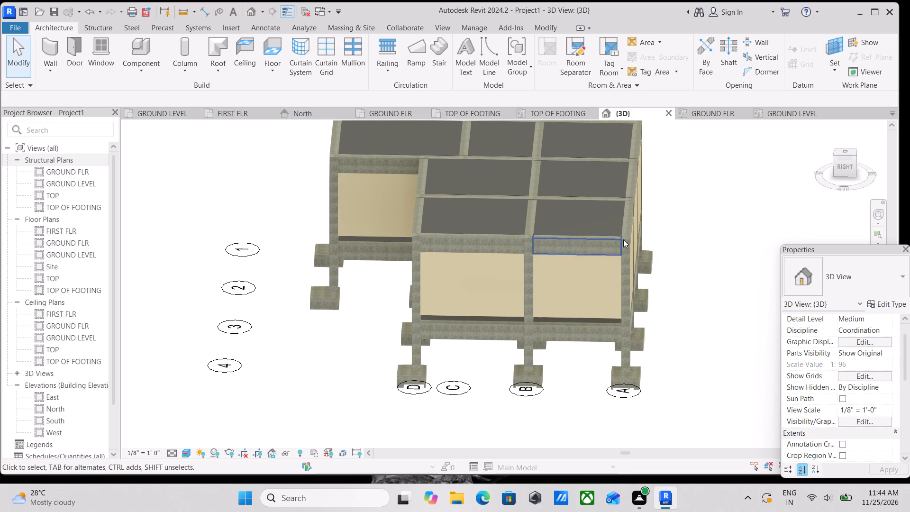
From the right side of the 3D model, select everything crossing the zone from below the footings up to the GROUND LEVEL line.
{"action": "left_click", "coordinate": [844, 167]}
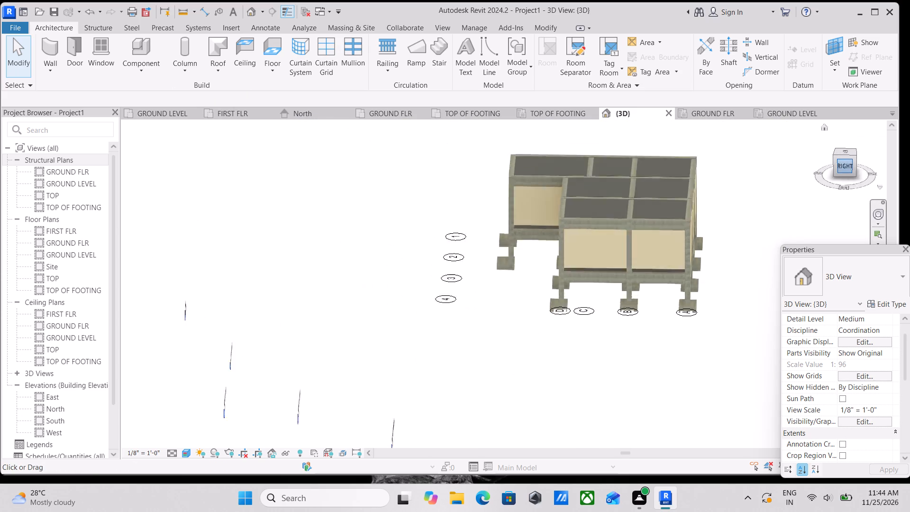
{"action": "scroll", "coordinate": [647, 344], "scroll_direction": "up", "scroll_amount": 5}
{"action": "scroll", "coordinate": [468, 352], "scroll_direction": "up", "scroll_amount": 9}
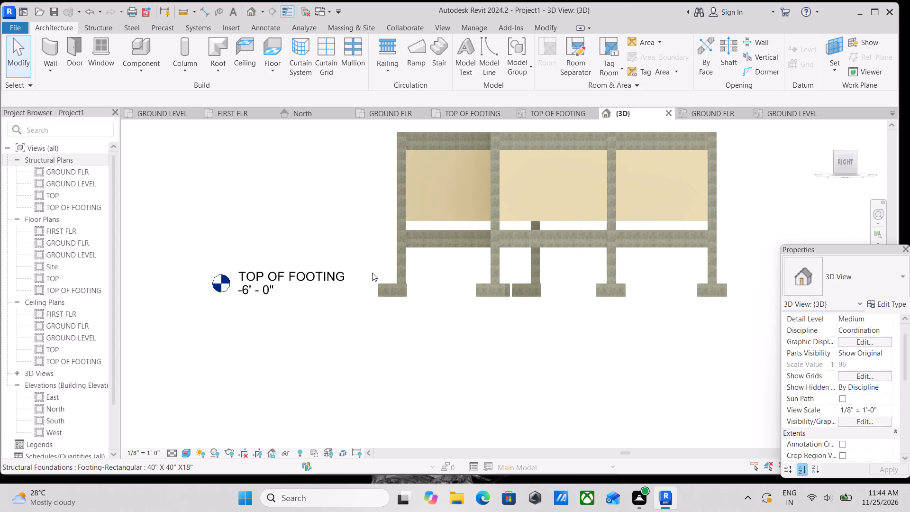
{"action": "scroll", "coordinate": [364, 250], "scroll_direction": "down", "scroll_amount": 2}
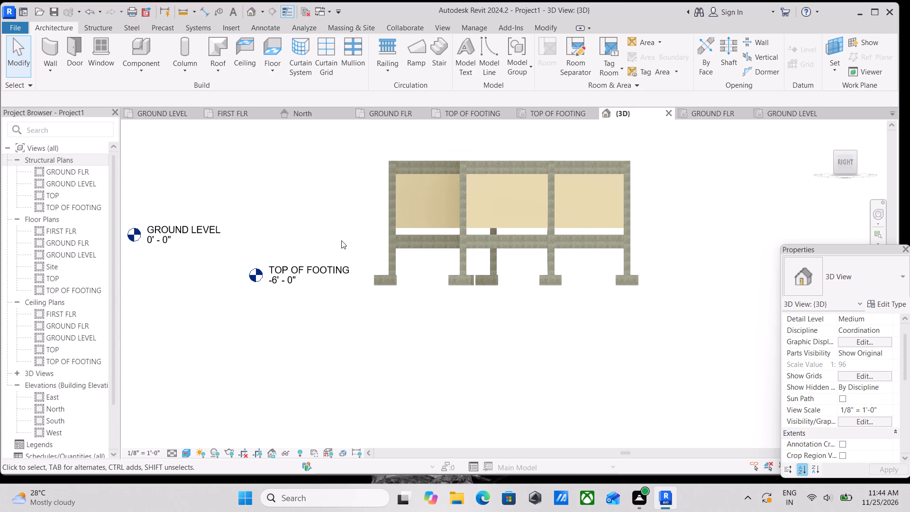
{"action": "scroll", "coordinate": [341, 240], "scroll_direction": "down", "scroll_amount": 2}
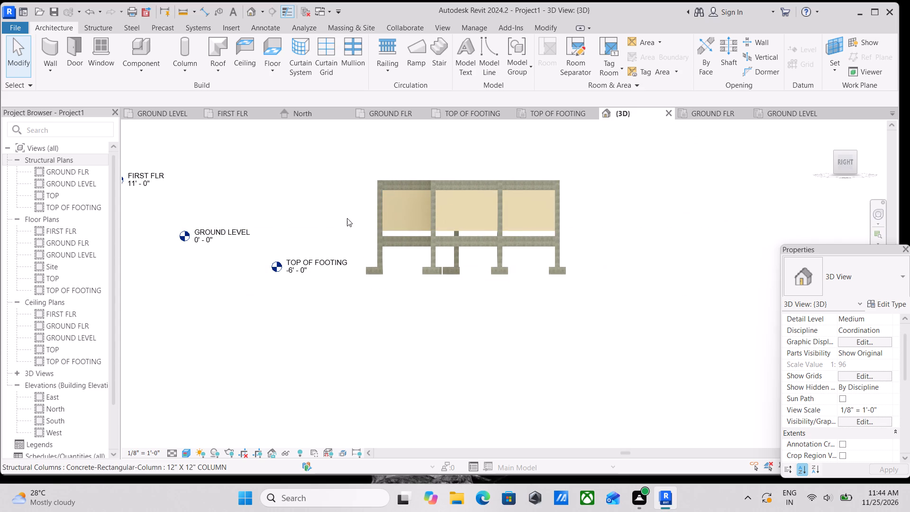
{"action": "scroll", "coordinate": [420, 256], "scroll_direction": "up", "scroll_amount": 2}
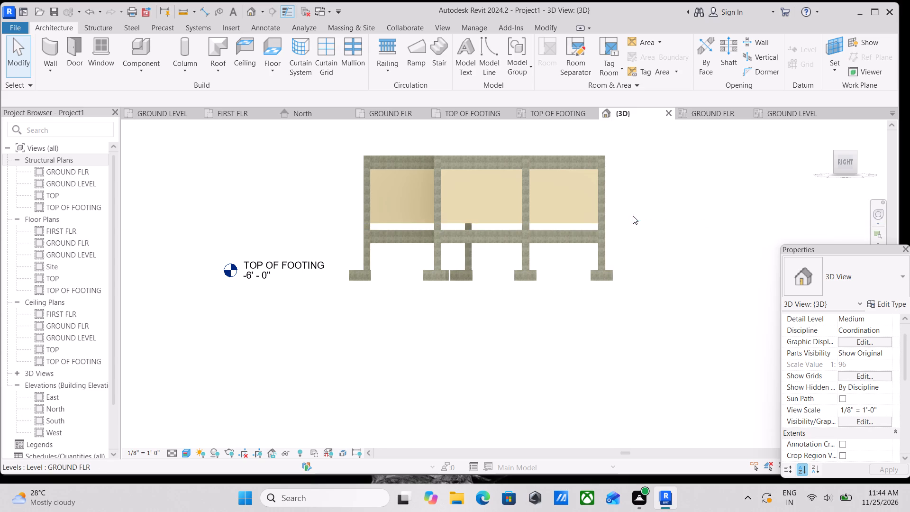
{"action": "scroll", "coordinate": [371, 283], "scroll_direction": "down", "scroll_amount": 3}
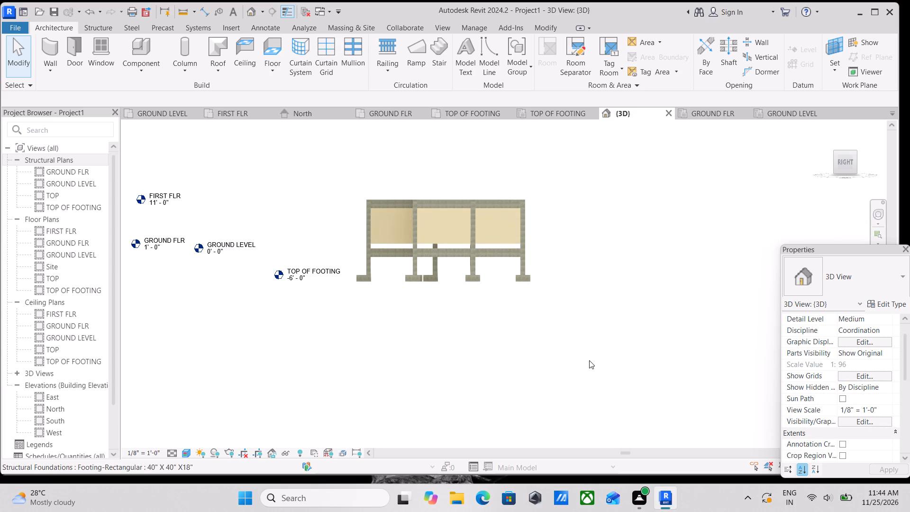
{"action": "left_click_drag", "start_coordinate": [589, 360], "coordinate": [490, 275]}
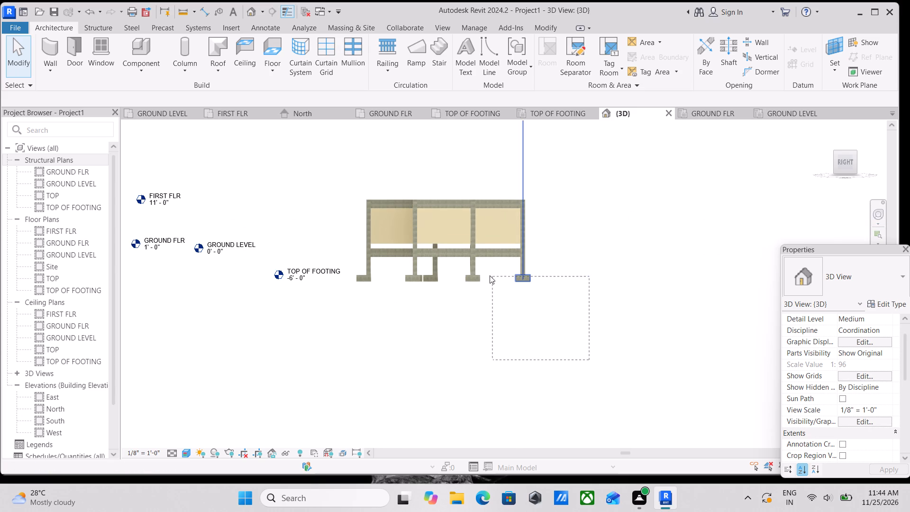
{"action": "left_click_drag", "start_coordinate": [490, 275], "coordinate": [356, 245]}
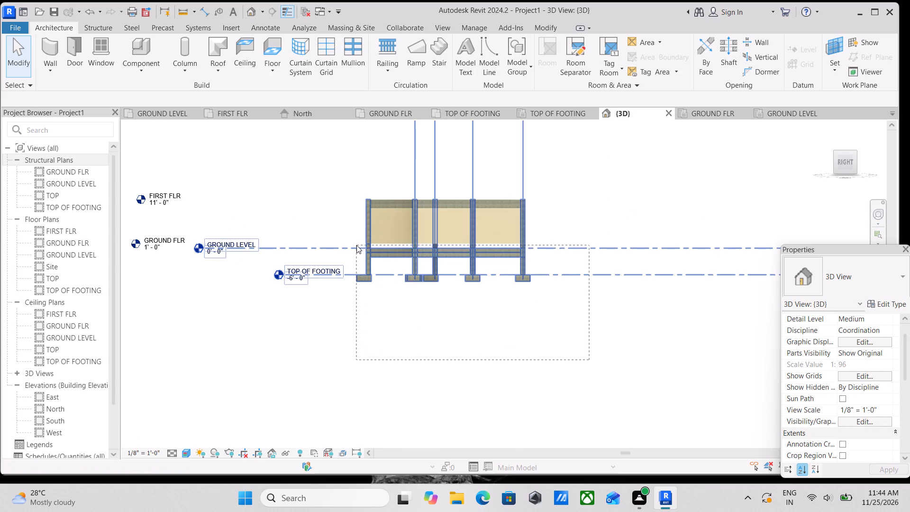
{"action": "left_click_drag", "start_coordinate": [356, 245], "coordinate": [354, 246]}
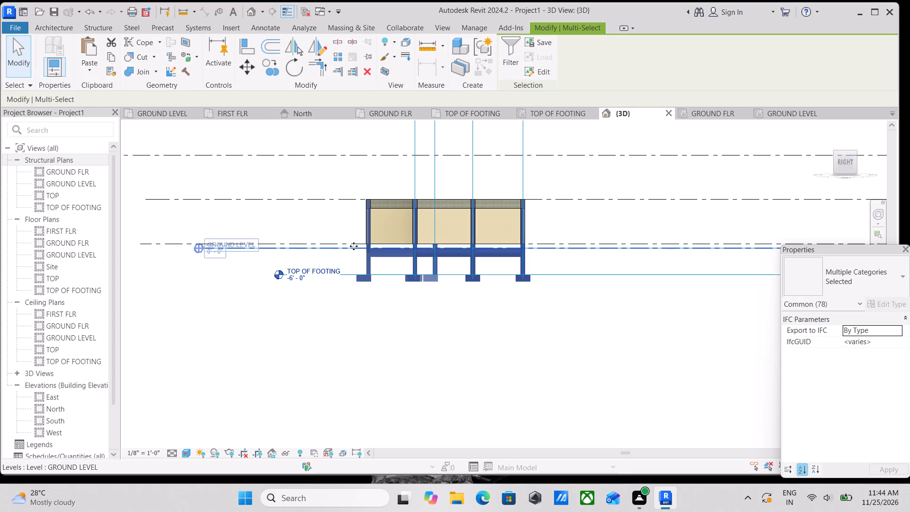
Filter the selection to keep only the Structural Columns, Structural Foundations and Structural Framing (Girder) categories.
{"action": "left_click", "coordinate": [505, 48]}
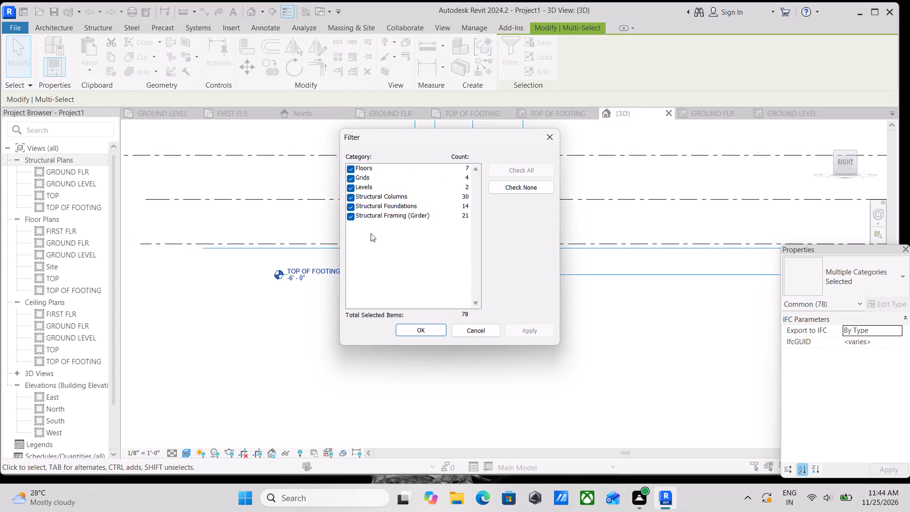
{"action": "left_click", "coordinate": [519, 187]}
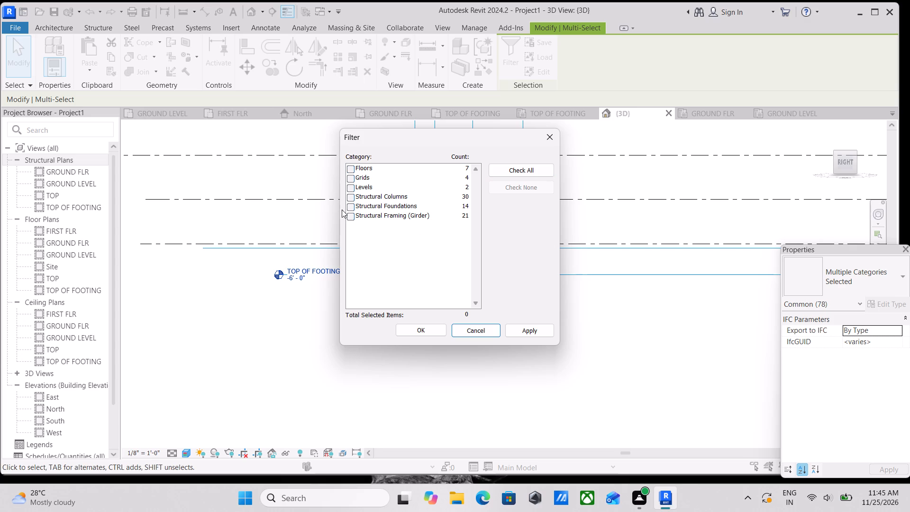
{"action": "scroll", "coordinate": [338, 191], "scroll_direction": "up", "scroll_amount": 1}
{"action": "scroll", "coordinate": [355, 184], "scroll_direction": "down", "scroll_amount": 2}
{"action": "left_click", "coordinate": [350, 206]}
{"action": "left_click", "coordinate": [351, 213]}
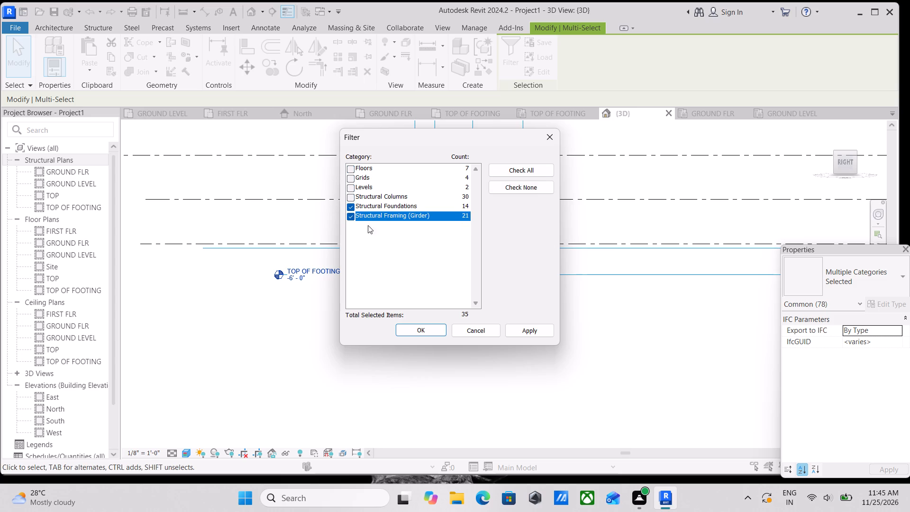
{"action": "left_click", "coordinate": [350, 198]}
{"action": "left_click", "coordinate": [528, 333]}
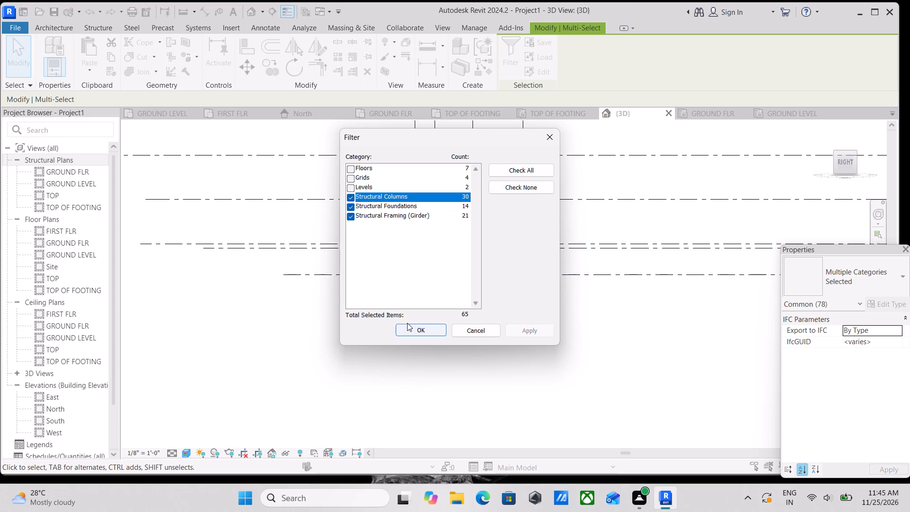
{"action": "left_click", "coordinate": [407, 323]}
{"action": "left_click", "coordinate": [414, 328]}
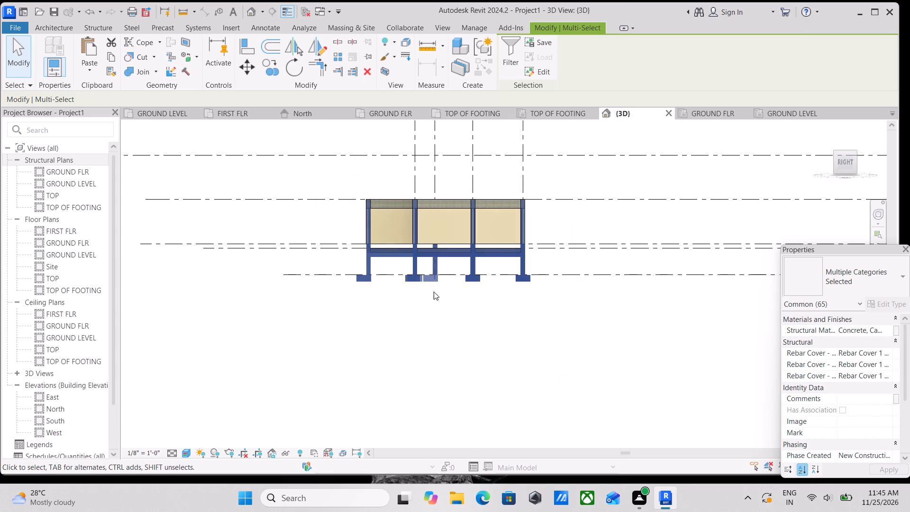
{"action": "scroll", "coordinate": [601, 322], "scroll_direction": "up", "scroll_amount": 3}
{"action": "middle_click_drag", "start_coordinate": [482, 261], "coordinate": [519, 358]}
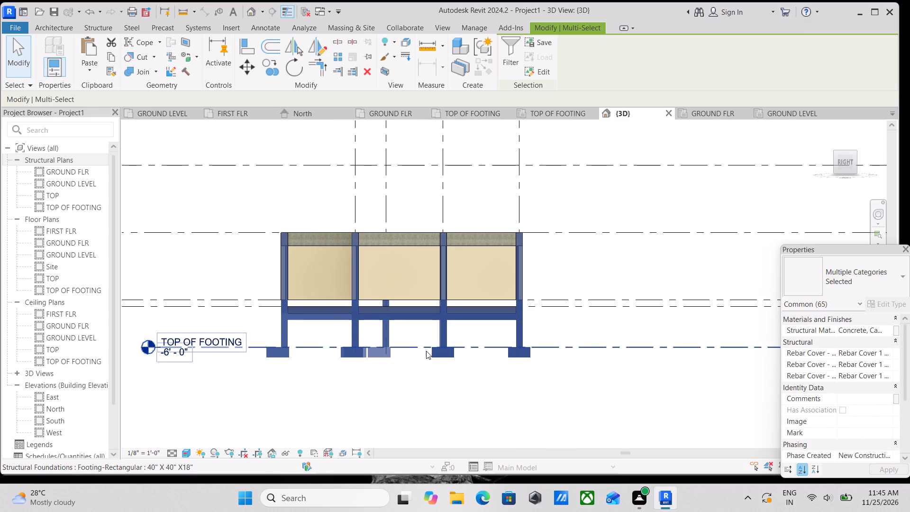
Temporarily hide the selected structural columns, footings and lower beams in the 3D view.
{"action": "scroll", "coordinate": [441, 299], "scroll_direction": "down", "scroll_amount": 1}
{"action": "middle_click_drag", "start_coordinate": [444, 300], "coordinate": [559, 306]}
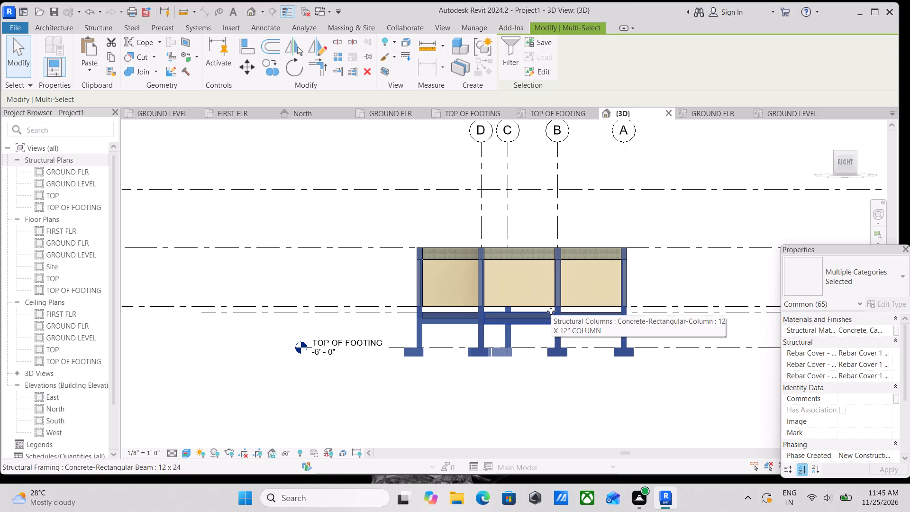
{"action": "scroll", "coordinate": [548, 312], "scroll_direction": "up", "scroll_amount": 2}
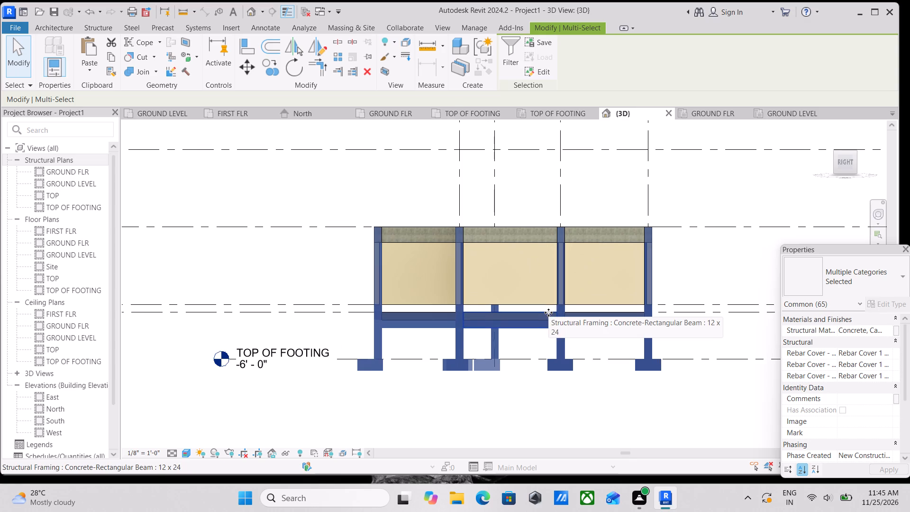
{"action": "type", "text": "hh"}
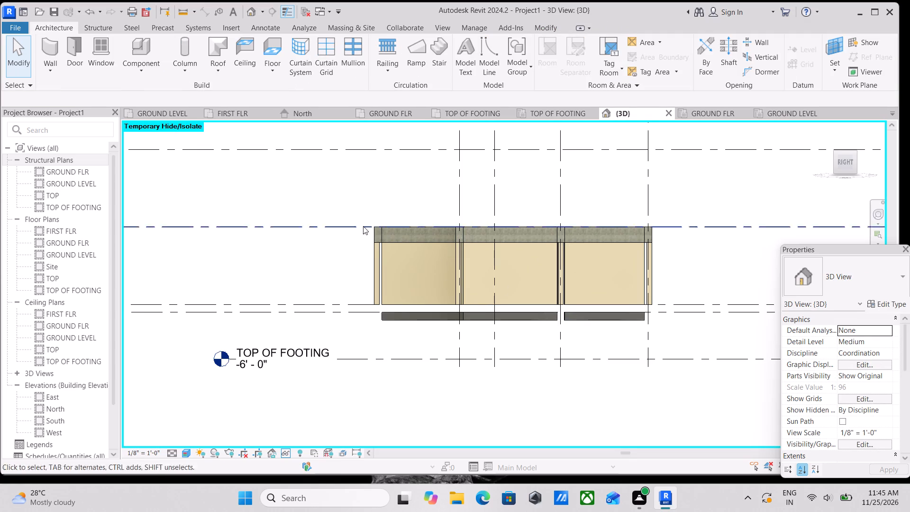
Select every visible Generic - 12" floor slab in the model and temporarily hide them all.
{"action": "scroll", "coordinate": [406, 219], "scroll_direction": "down", "scroll_amount": 2}
{"action": "scroll", "coordinate": [482, 287], "scroll_direction": "down", "scroll_amount": 3}
{"action": "middle_click_drag", "start_coordinate": [504, 284], "coordinate": [358, 364], "text": "shift"}
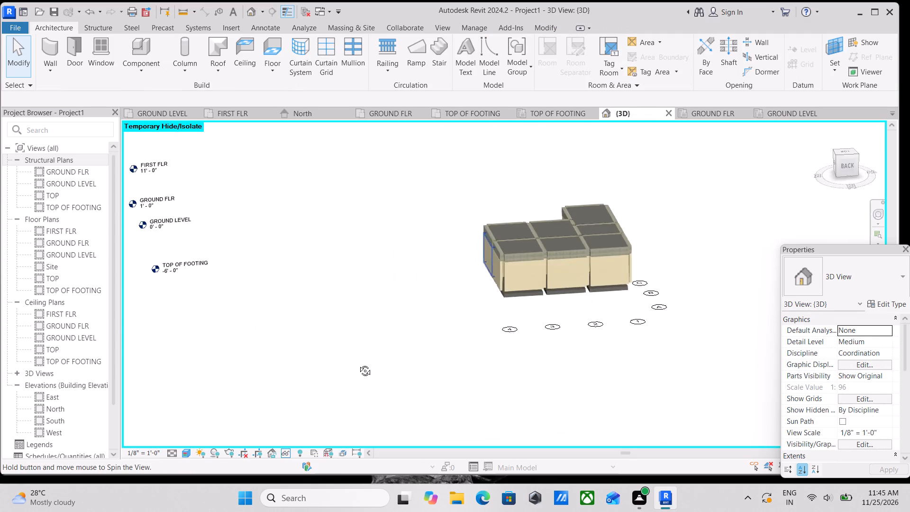
{"action": "middle_click_drag", "start_coordinate": [358, 364], "coordinate": [619, 306], "text": "shift"}
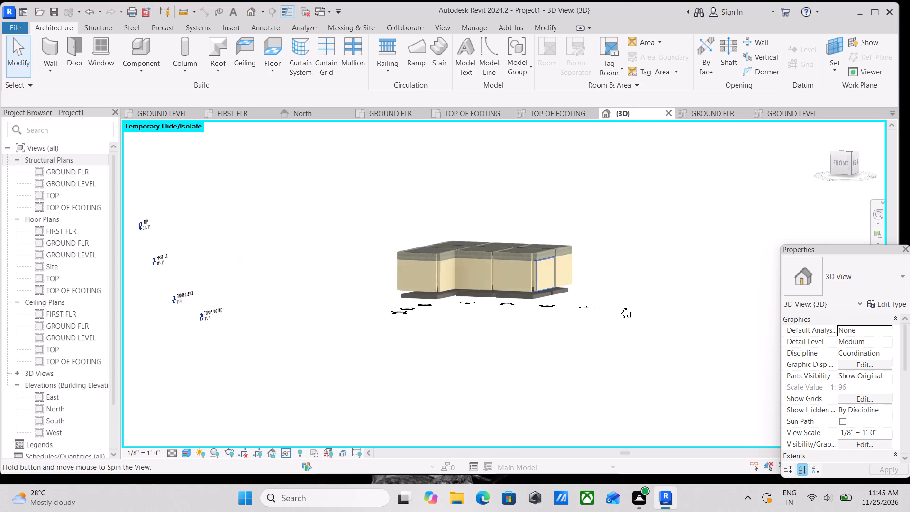
{"action": "middle_click_drag", "start_coordinate": [619, 306], "coordinate": [597, 307], "text": "shift"}
{"action": "scroll", "coordinate": [544, 298], "scroll_direction": "up", "scroll_amount": 6}
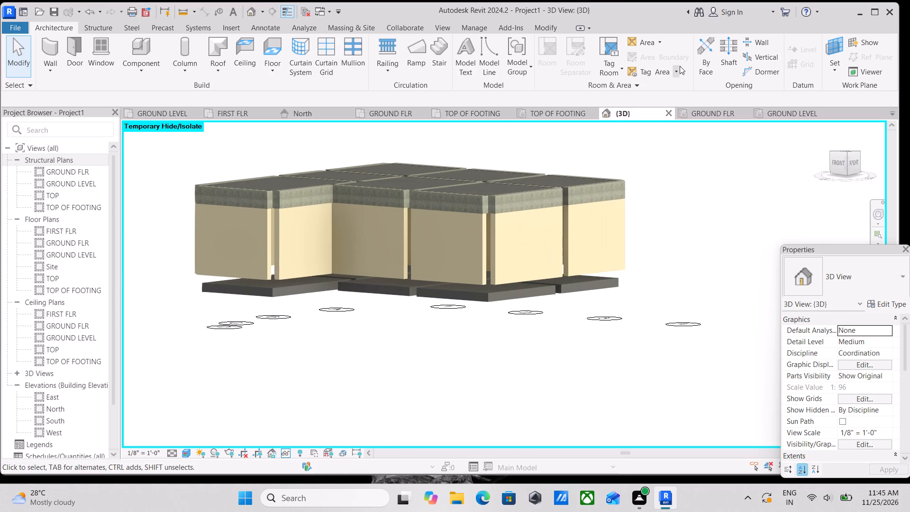
{"action": "scroll", "coordinate": [549, 232], "scroll_direction": "down", "scroll_amount": 2}
{"action": "scroll", "coordinate": [525, 248], "scroll_direction": "up", "scroll_amount": 4}
{"action": "scroll", "coordinate": [509, 301], "scroll_direction": "up", "scroll_amount": 2}
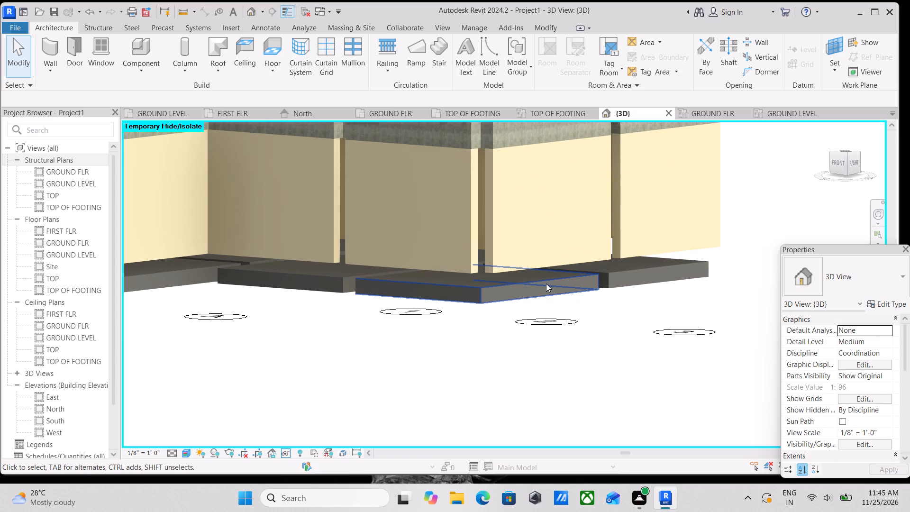
{"action": "left_click", "coordinate": [544, 285]}
{"action": "type", "text": "sa"}
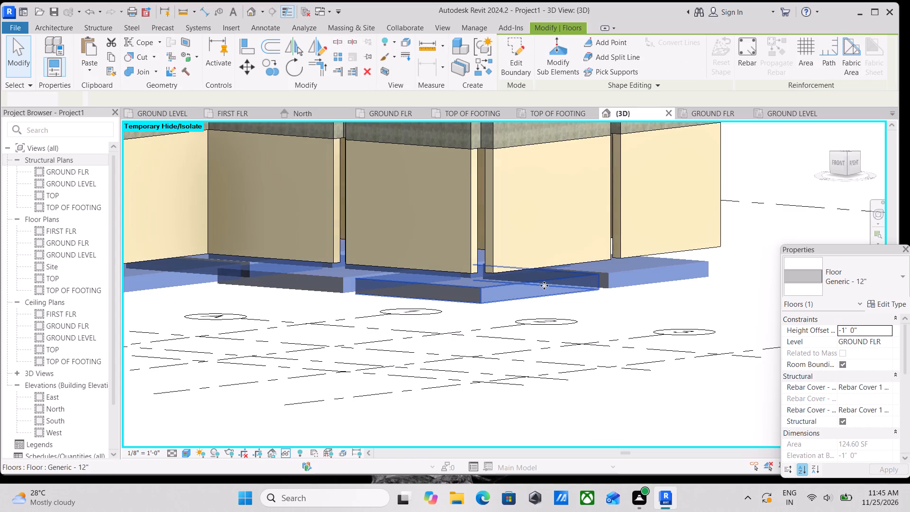
{"action": "scroll", "coordinate": [544, 285], "scroll_direction": "down", "scroll_amount": 5}
{"action": "middle_click_drag", "start_coordinate": [544, 286], "coordinate": [552, 311]}
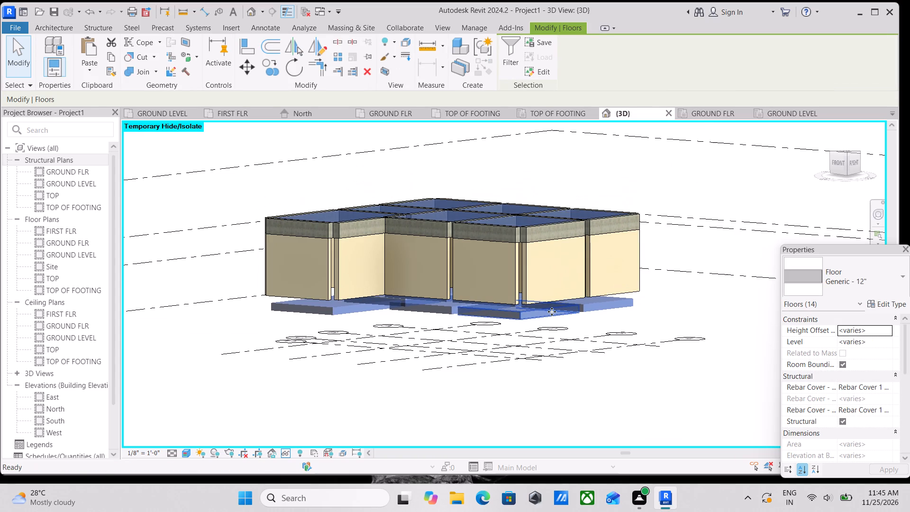
{"action": "type", "text": "hh"}
Select all remaining 12 x 24 concrete rectangular beams along the wall tops and temporarily hide them.
{"action": "middle_click_drag", "start_coordinate": [552, 311], "coordinate": [547, 396]}
{"action": "scroll", "coordinate": [569, 301], "scroll_direction": "up", "scroll_amount": 2}
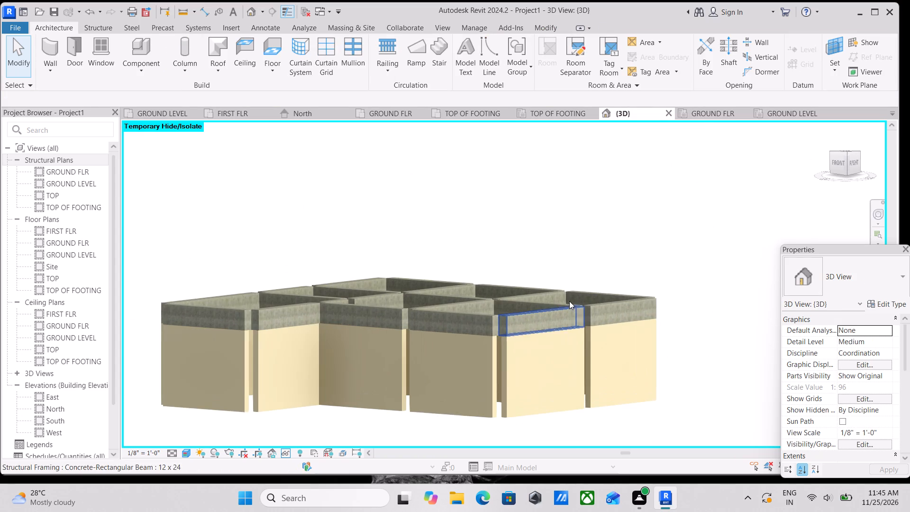
{"action": "left_click", "coordinate": [543, 313]}
{"action": "scroll", "coordinate": [540, 314], "scroll_direction": "up", "scroll_amount": 1}
{"action": "middle_click_drag", "start_coordinate": [540, 314], "coordinate": [546, 340]}
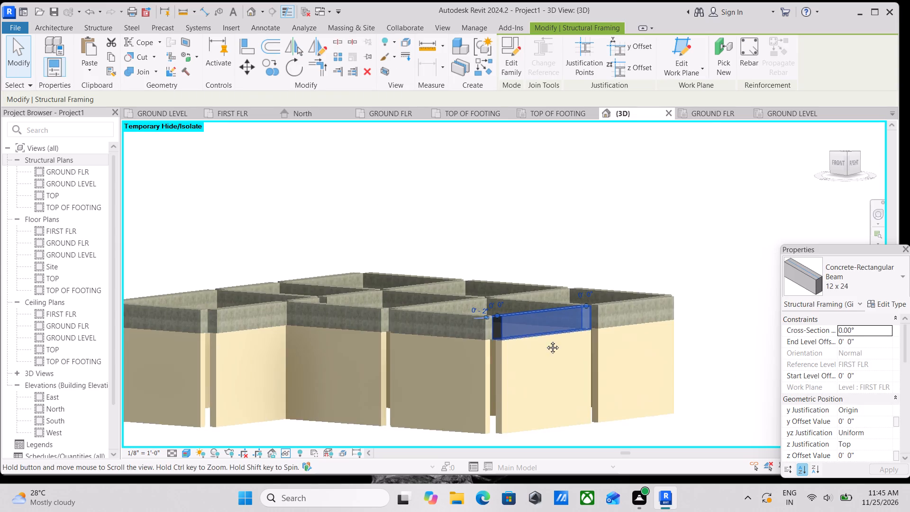
{"action": "middle_click_drag", "start_coordinate": [546, 340], "coordinate": [568, 380]}
{"action": "type", "text": "sa"}
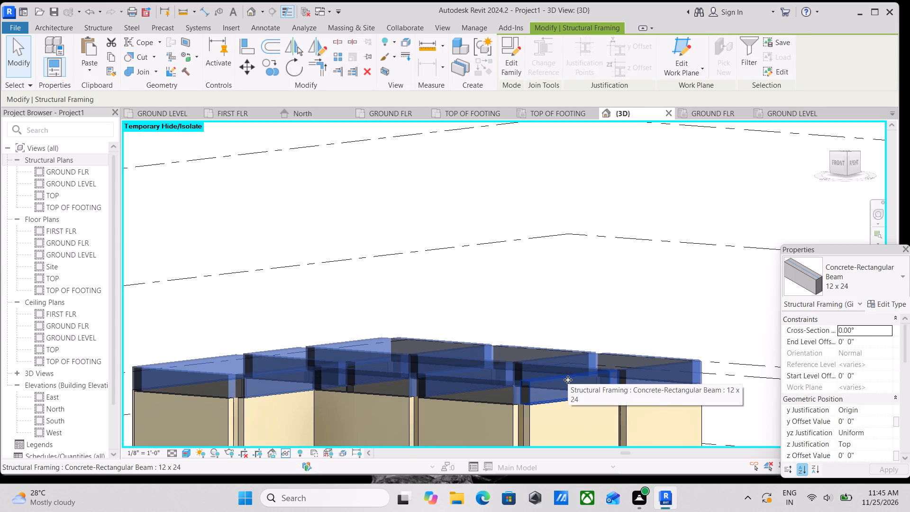
{"action": "type", "text": "hh"}
Select all Generic - 8" basic walls in the model and delete them.
{"action": "scroll", "coordinate": [568, 380], "scroll_direction": "down", "scroll_amount": 3}
{"action": "middle_click_drag", "start_coordinate": [568, 380], "coordinate": [574, 320]}
{"action": "scroll", "coordinate": [572, 327], "scroll_direction": "down", "scroll_amount": 2}
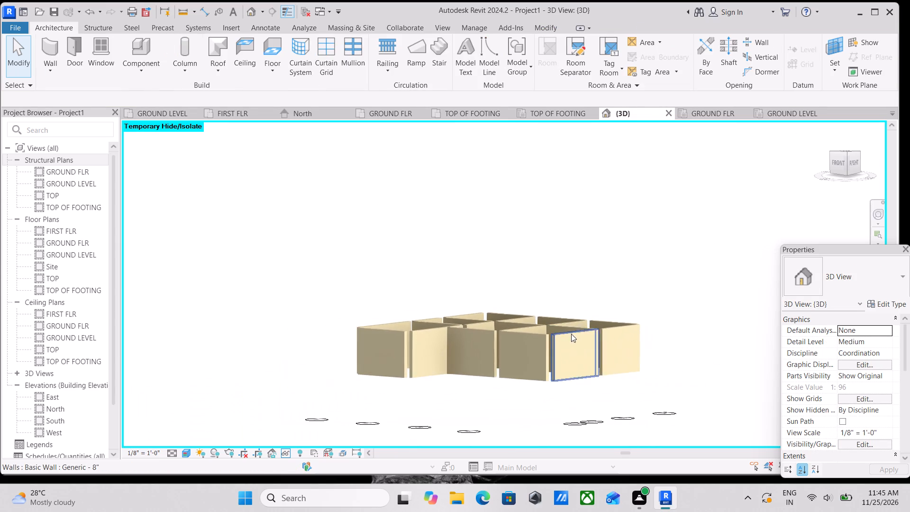
{"action": "scroll", "coordinate": [574, 339], "scroll_direction": "down", "scroll_amount": 3}
{"action": "middle_click_drag", "start_coordinate": [574, 339], "coordinate": [383, 478], "text": "shift"}
{"action": "middle_click_drag", "start_coordinate": [570, 338], "coordinate": [590, 422], "text": "shift"}
{"action": "scroll", "coordinate": [576, 388], "scroll_direction": "up", "scroll_amount": 1, "text": "shift"}
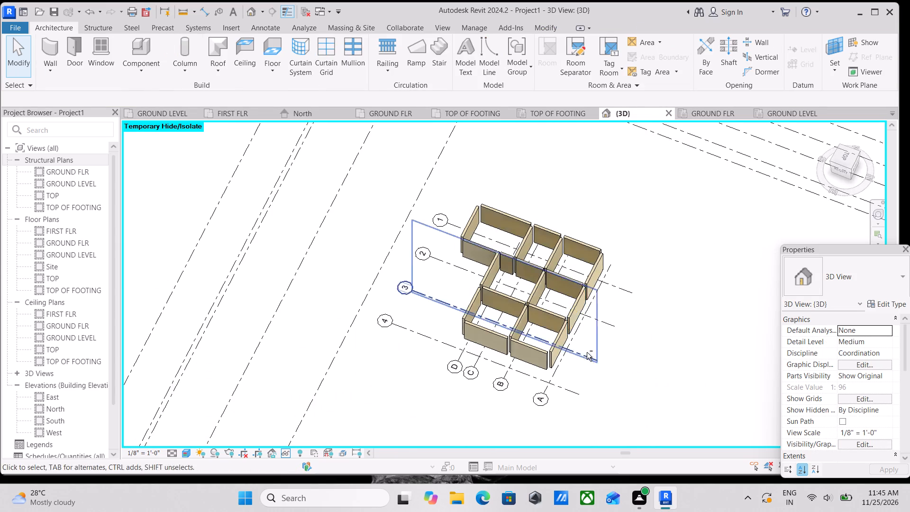
{"action": "middle_click_drag", "start_coordinate": [587, 352], "coordinate": [677, 363], "text": "shift"}
{"action": "scroll", "coordinate": [593, 347], "scroll_direction": "up", "scroll_amount": 3}
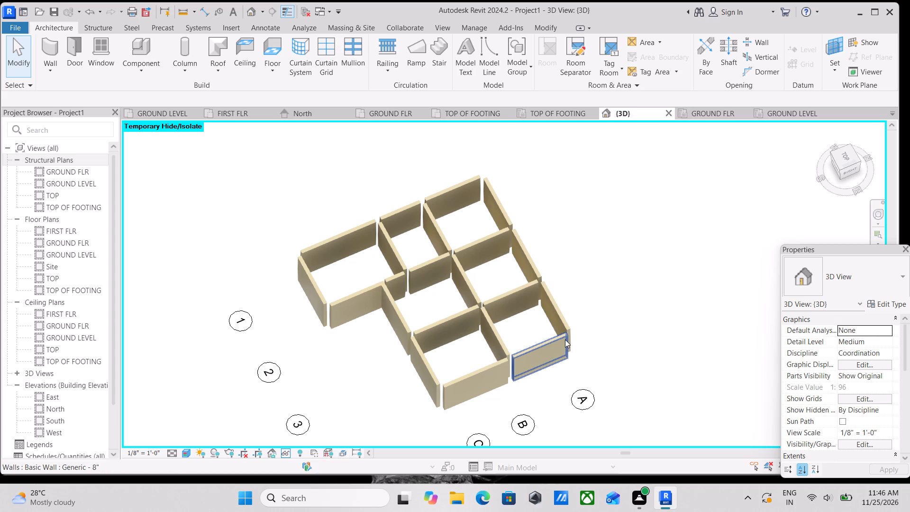
{"action": "scroll", "coordinate": [572, 329], "scroll_direction": "up", "scroll_amount": 4}
{"action": "scroll", "coordinate": [455, 297], "scroll_direction": "down", "scroll_amount": 1}
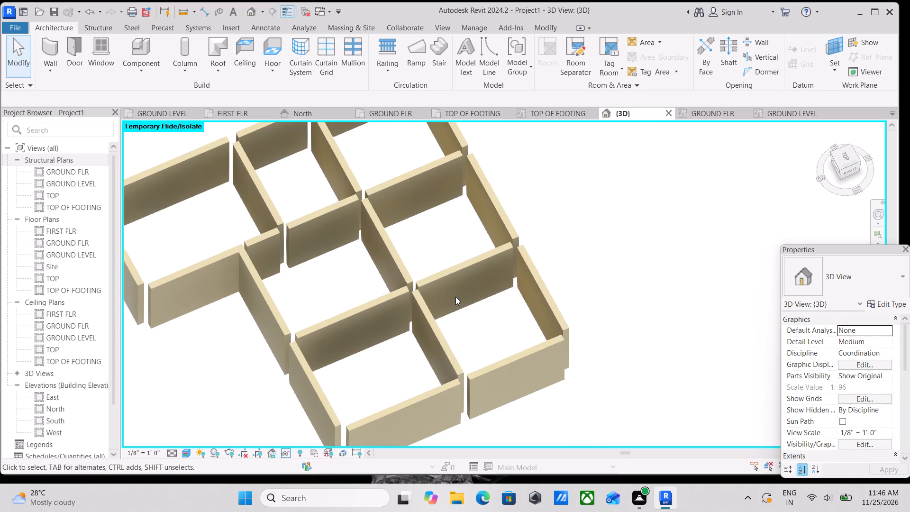
{"action": "middle_click_drag", "start_coordinate": [455, 297], "coordinate": [479, 300]}
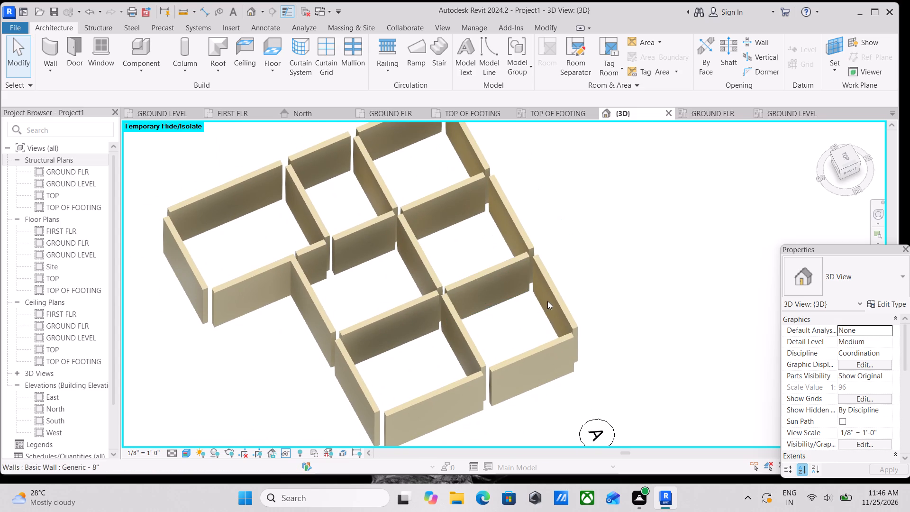
{"action": "left_click", "coordinate": [550, 299]}
{"action": "scroll", "coordinate": [625, 324], "scroll_direction": "up", "scroll_amount": 3}
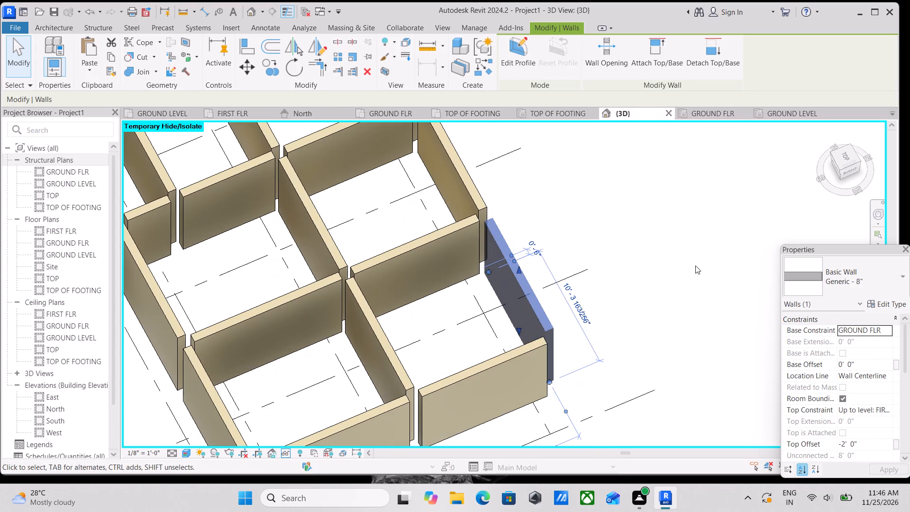
{"action": "type", "text": "sa"}
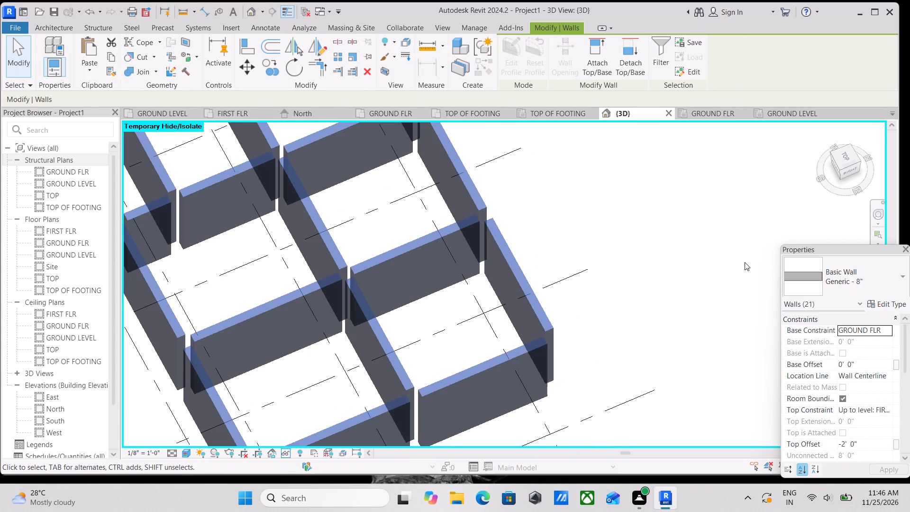
{"action": "type", "text": "de"}
Compare the GROUND LEVEL structural plan and its underlying plan image with the GROUND FLR structural plan.
{"action": "scroll", "coordinate": [551, 271], "scroll_direction": "down", "scroll_amount": 5}
{"action": "scroll", "coordinate": [483, 272], "scroll_direction": "down", "scroll_amount": 5}
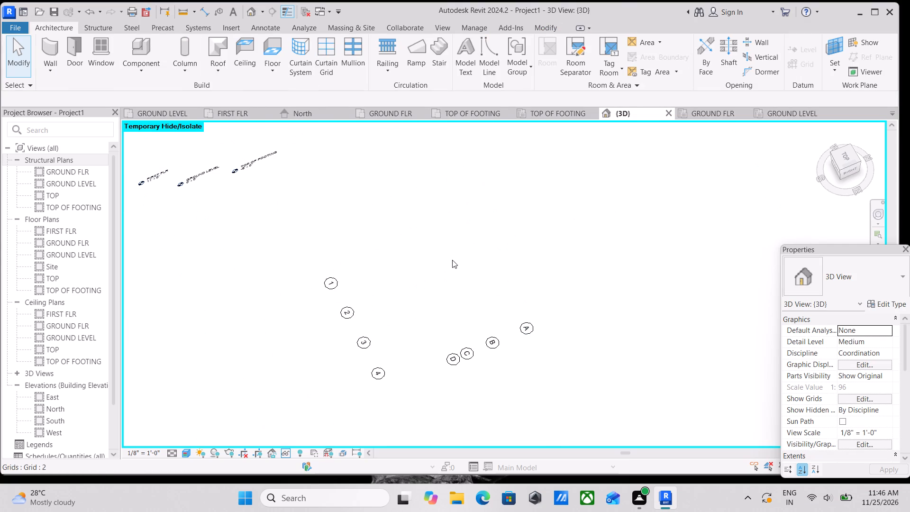
{"action": "left_click", "coordinate": [782, 115]}
{"action": "scroll", "coordinate": [520, 264], "scroll_direction": "up", "scroll_amount": 3}
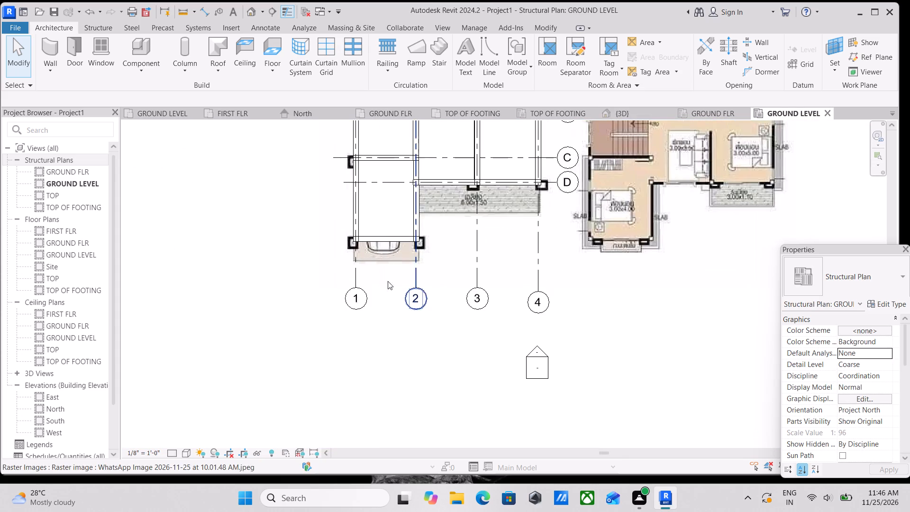
{"action": "scroll", "coordinate": [339, 226], "scroll_direction": "up", "scroll_amount": 1}
{"action": "middle_click_drag", "start_coordinate": [358, 219], "coordinate": [330, 318]}
{"action": "middle_click_drag", "start_coordinate": [579, 223], "coordinate": [520, 306]}
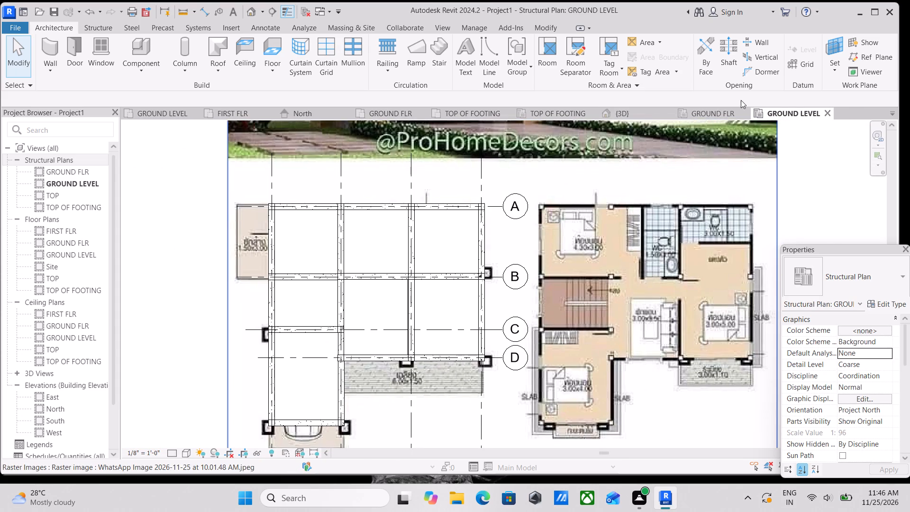
{"action": "left_click", "coordinate": [716, 112]}
{"action": "scroll", "coordinate": [583, 264], "scroll_direction": "down", "scroll_amount": 3}
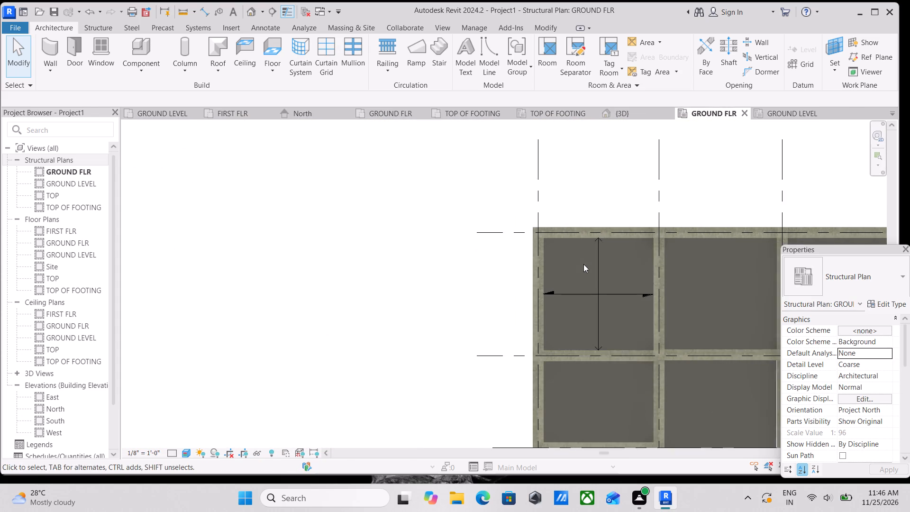
{"action": "middle_click_drag", "start_coordinate": [583, 264], "coordinate": [411, 256]}
Examine the beam and column grid against the traced floor plan image in the GROUND LEVEL structural plan.
{"action": "left_click", "coordinate": [782, 115]}
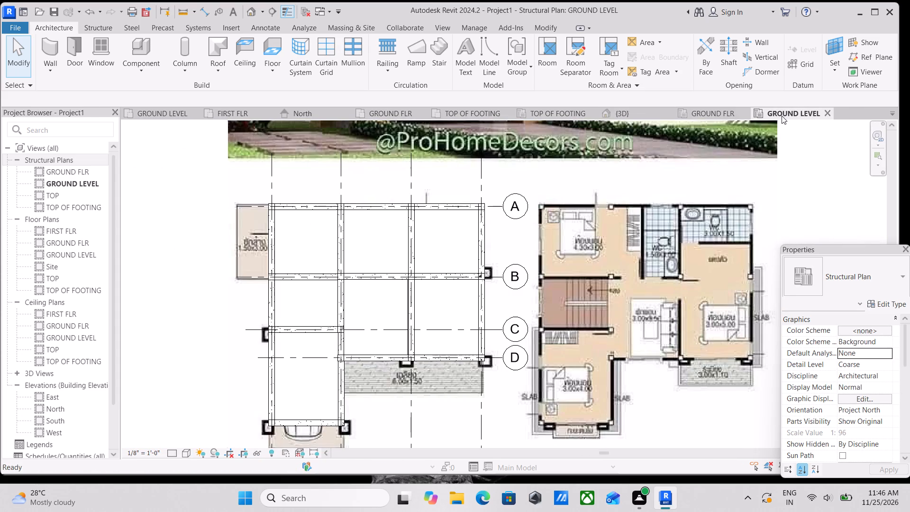
{"action": "scroll", "coordinate": [537, 266], "scroll_direction": "up", "scroll_amount": 1}
{"action": "scroll", "coordinate": [624, 298], "scroll_direction": "up", "scroll_amount": 2}
{"action": "scroll", "coordinate": [599, 270], "scroll_direction": "down", "scroll_amount": 1}
{"action": "middle_click_drag", "start_coordinate": [599, 270], "coordinate": [703, 237]}
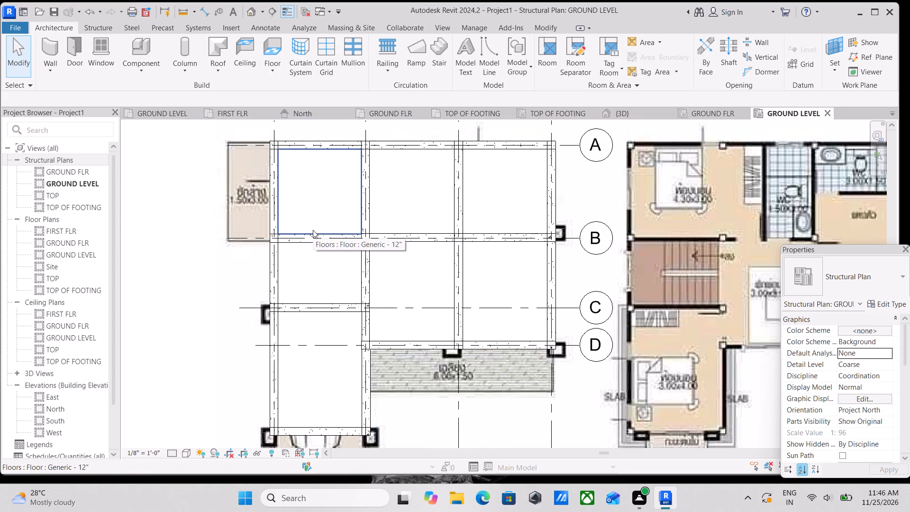
{"action": "scroll", "coordinate": [346, 229], "scroll_direction": "up", "scroll_amount": 2}
{"action": "middle_click_drag", "start_coordinate": [346, 228], "coordinate": [354, 314]}
{"action": "scroll", "coordinate": [354, 314], "scroll_direction": "down", "scroll_amount": 1}
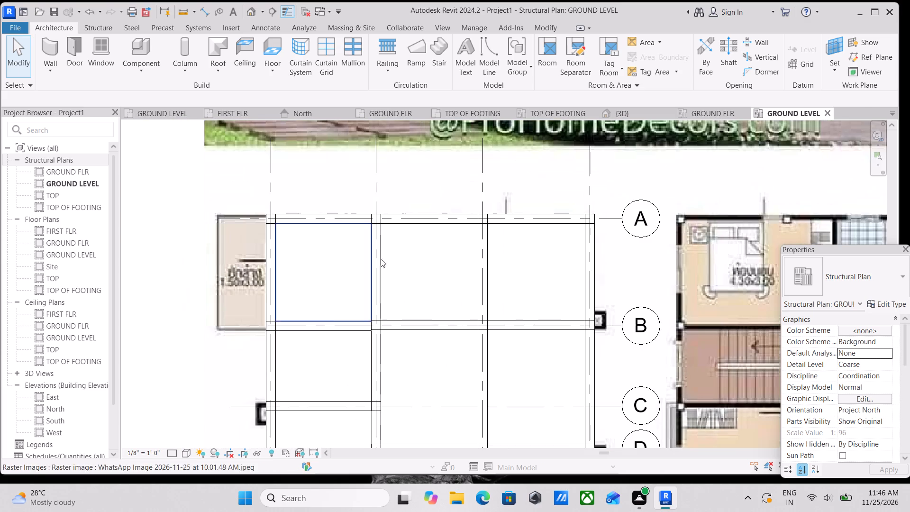
{"action": "scroll", "coordinate": [407, 226], "scroll_direction": "down", "scroll_amount": 1}
{"action": "middle_click_drag", "start_coordinate": [407, 232], "coordinate": [409, 255]}
{"action": "middle_click_drag", "start_coordinate": [444, 274], "coordinate": [419, 243]}
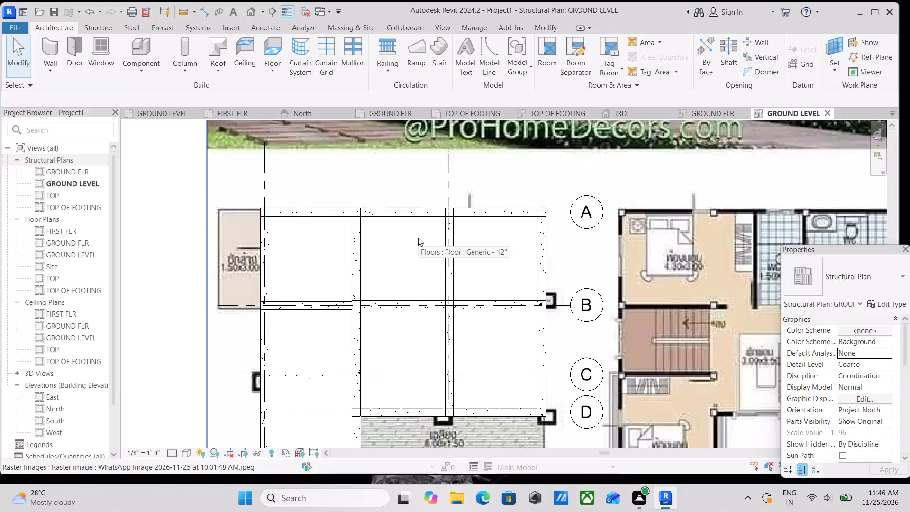
{"action": "scroll", "coordinate": [417, 273], "scroll_direction": "up", "scroll_amount": 3}
{"action": "scroll", "coordinate": [417, 271], "scroll_direction": "down", "scroll_amount": 2}
{"action": "middle_click_drag", "start_coordinate": [417, 271], "coordinate": [448, 336]}
{"action": "scroll", "coordinate": [516, 245], "scroll_direction": "up", "scroll_amount": 2}
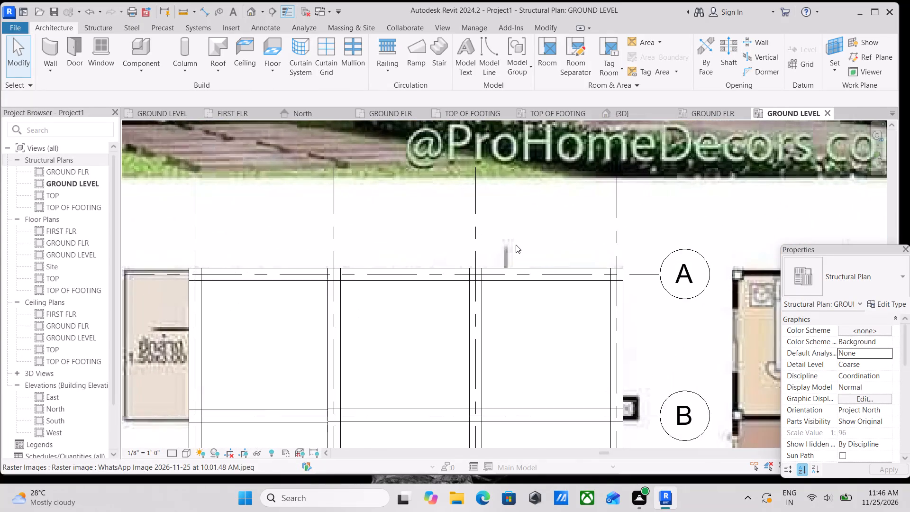
{"action": "scroll", "coordinate": [516, 245], "scroll_direction": "down", "scroll_amount": 6}
{"action": "scroll", "coordinate": [447, 293], "scroll_direction": "down", "scroll_amount": 1}
{"action": "scroll", "coordinate": [417, 325], "scroll_direction": "up", "scroll_amount": 6}
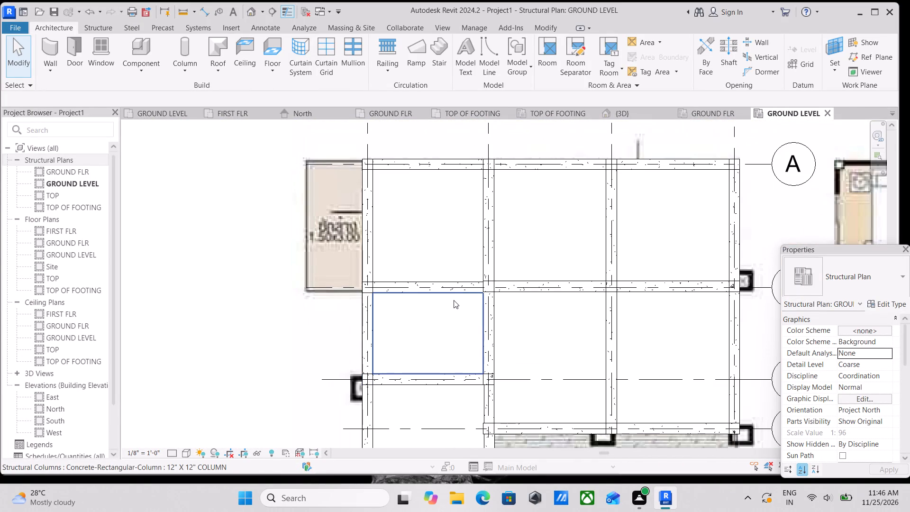
{"action": "middle_click_drag", "start_coordinate": [454, 300], "coordinate": [452, 342]}
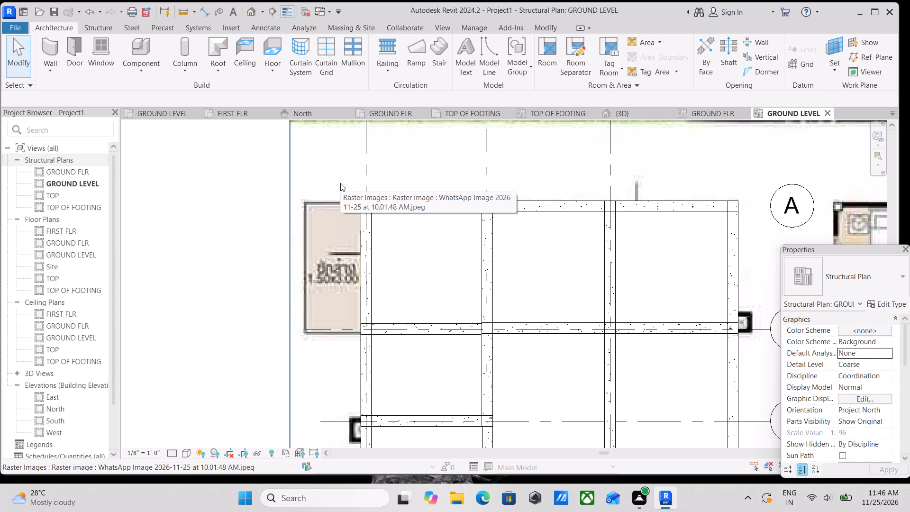
{"action": "scroll", "coordinate": [340, 183], "scroll_direction": "down", "scroll_amount": 5}
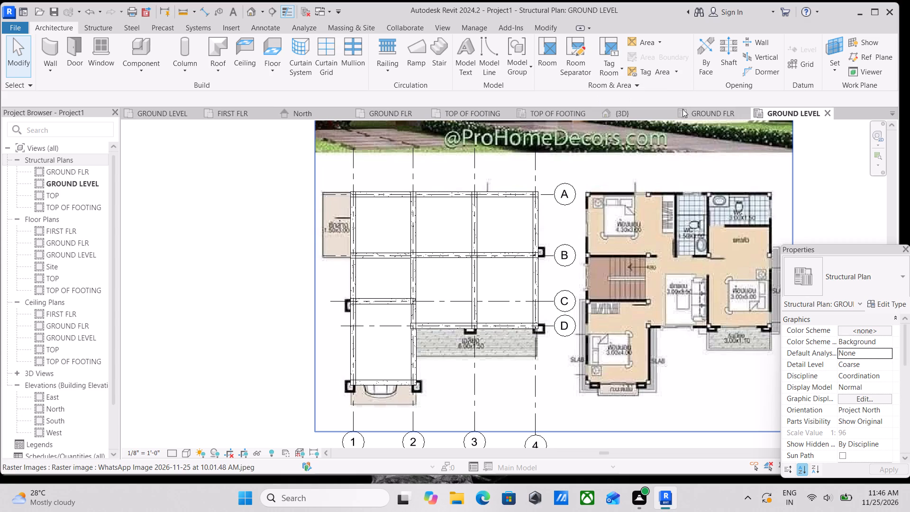
Check the layout across grids A–D and 1–4 in the GROUND FLR structural plan and the GROUND FLR floor plan.
{"action": "left_click", "coordinate": [700, 112]}
{"action": "scroll", "coordinate": [606, 218], "scroll_direction": "down", "scroll_amount": 2}
{"action": "middle_click_drag", "start_coordinate": [606, 218], "coordinate": [552, 105]}
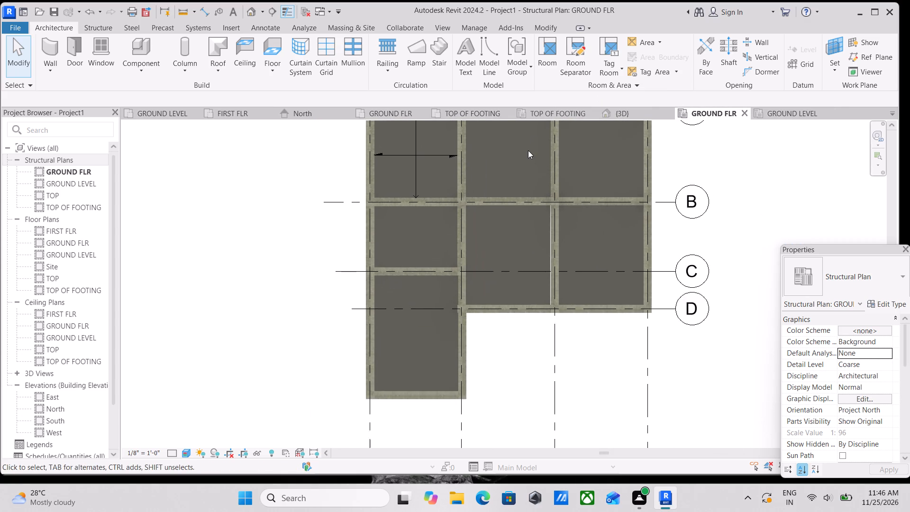
{"action": "scroll", "coordinate": [528, 150], "scroll_direction": "down", "scroll_amount": 2}
{"action": "middle_click_drag", "start_coordinate": [473, 221], "coordinate": [485, 263]}
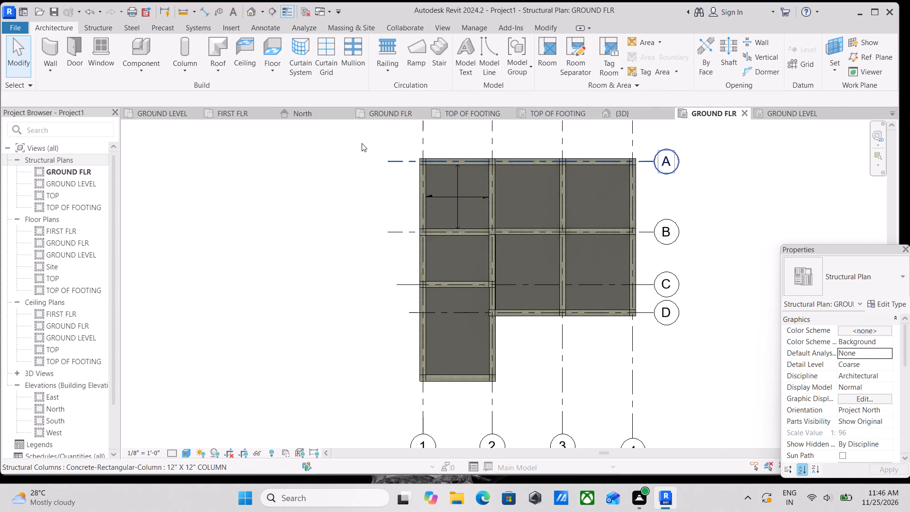
{"action": "left_click", "coordinate": [408, 117]}
{"action": "scroll", "coordinate": [450, 247], "scroll_direction": "down", "scroll_amount": 3}
{"action": "middle_click_drag", "start_coordinate": [450, 247], "coordinate": [387, 171]}
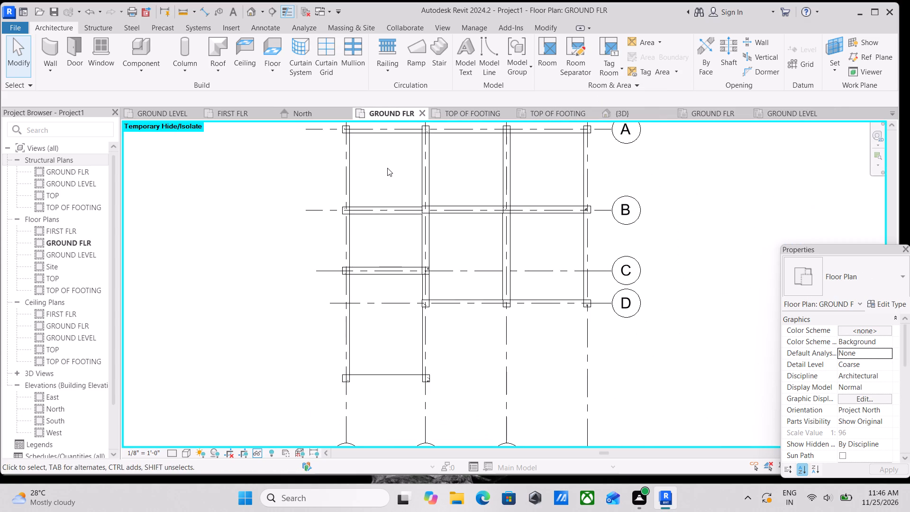
{"action": "scroll", "coordinate": [387, 168], "scroll_direction": "down", "scroll_amount": 2}
{"action": "middle_click_drag", "start_coordinate": [389, 171], "coordinate": [423, 238]}
{"action": "scroll", "coordinate": [337, 161], "scroll_direction": "down", "scroll_amount": 2}
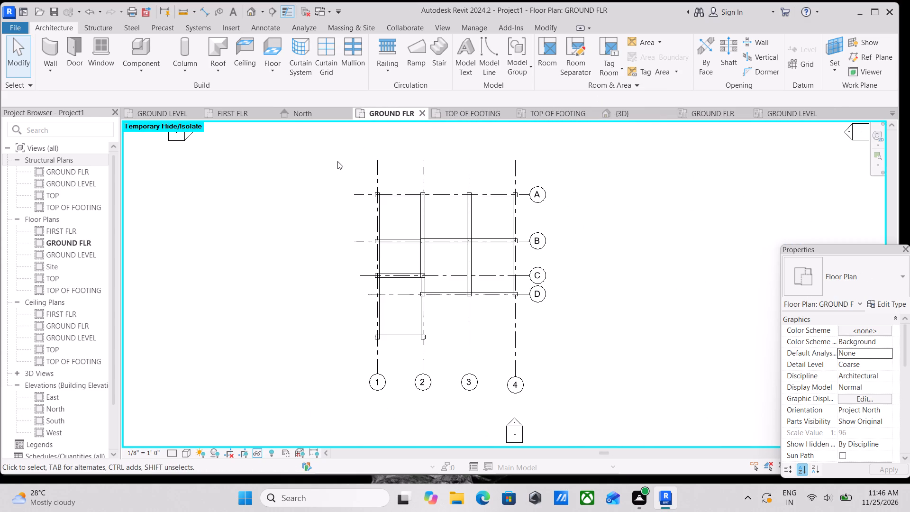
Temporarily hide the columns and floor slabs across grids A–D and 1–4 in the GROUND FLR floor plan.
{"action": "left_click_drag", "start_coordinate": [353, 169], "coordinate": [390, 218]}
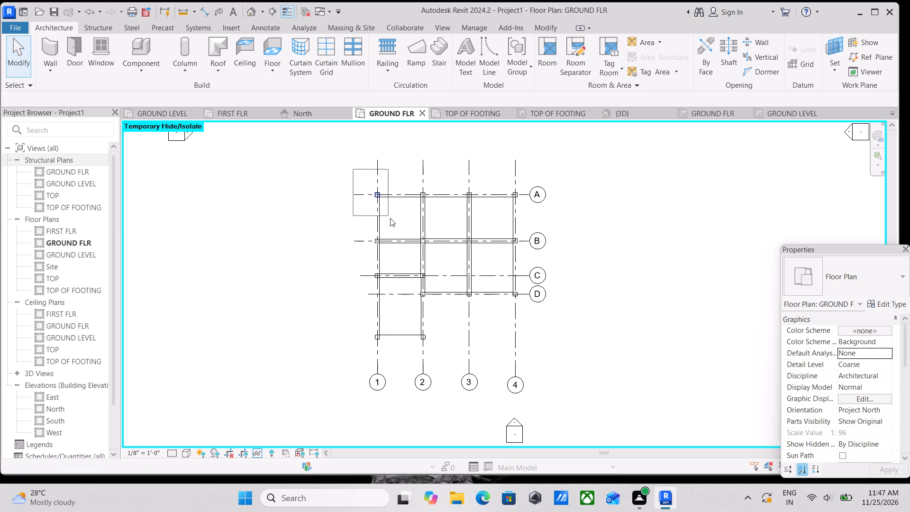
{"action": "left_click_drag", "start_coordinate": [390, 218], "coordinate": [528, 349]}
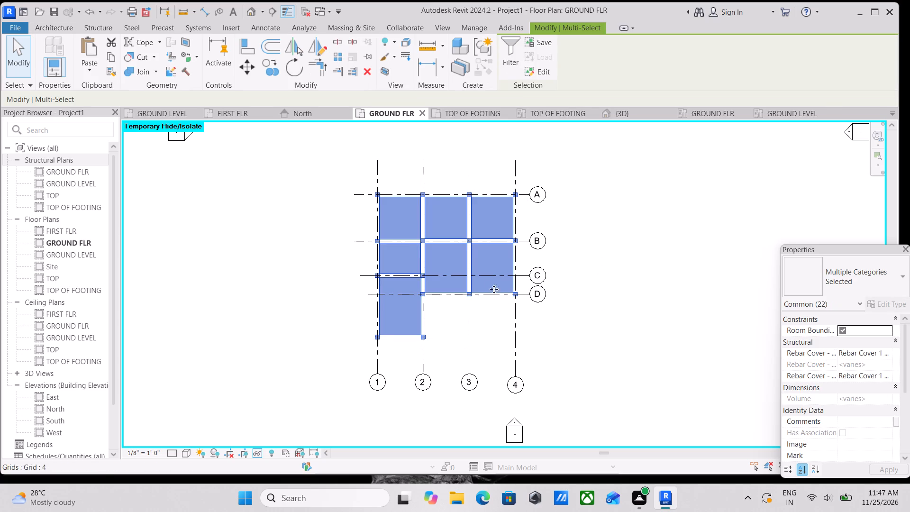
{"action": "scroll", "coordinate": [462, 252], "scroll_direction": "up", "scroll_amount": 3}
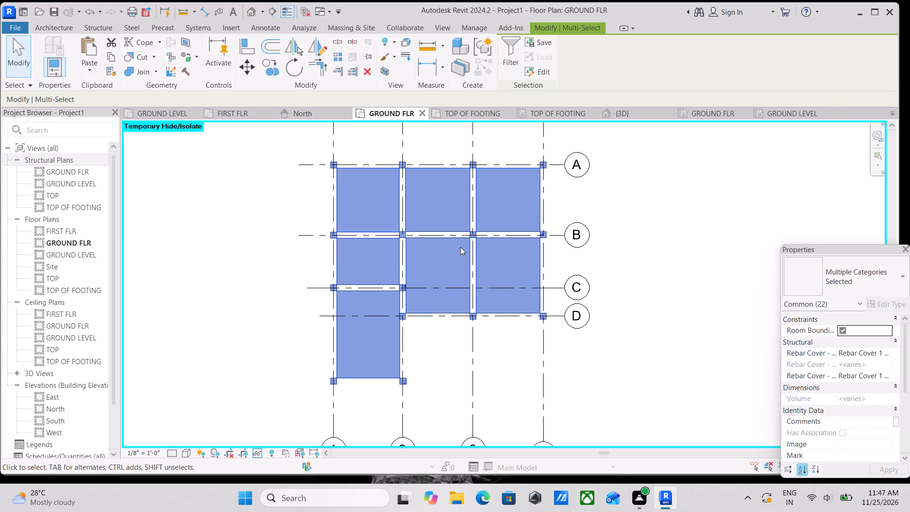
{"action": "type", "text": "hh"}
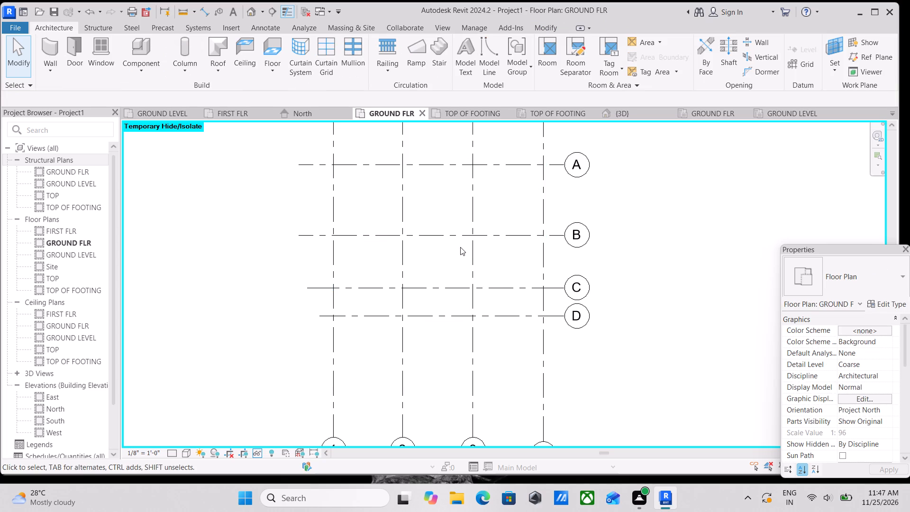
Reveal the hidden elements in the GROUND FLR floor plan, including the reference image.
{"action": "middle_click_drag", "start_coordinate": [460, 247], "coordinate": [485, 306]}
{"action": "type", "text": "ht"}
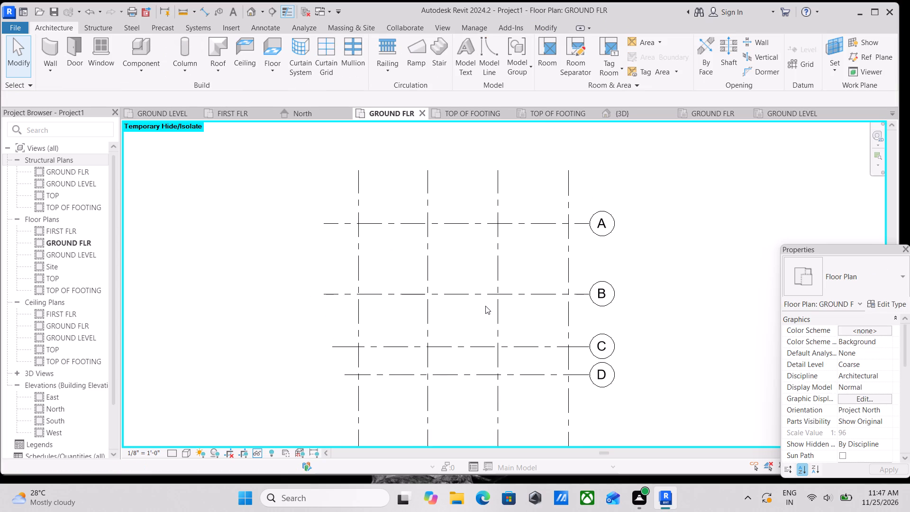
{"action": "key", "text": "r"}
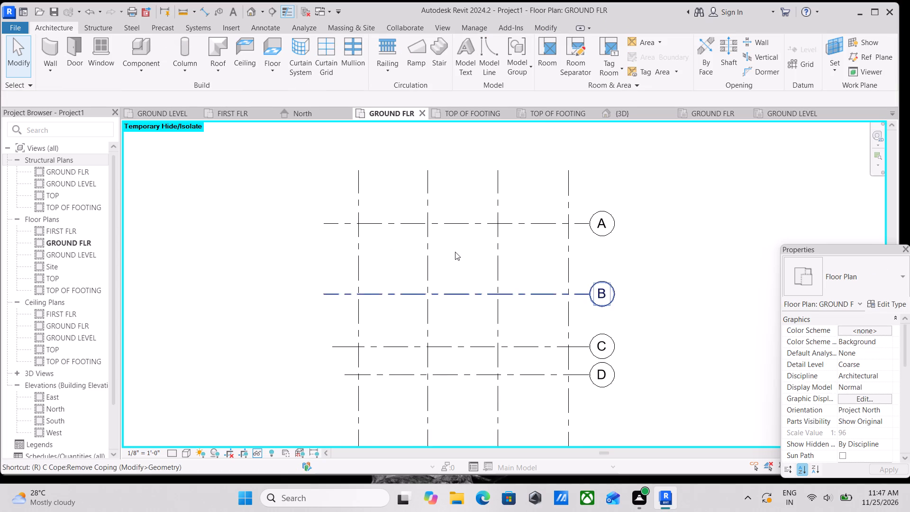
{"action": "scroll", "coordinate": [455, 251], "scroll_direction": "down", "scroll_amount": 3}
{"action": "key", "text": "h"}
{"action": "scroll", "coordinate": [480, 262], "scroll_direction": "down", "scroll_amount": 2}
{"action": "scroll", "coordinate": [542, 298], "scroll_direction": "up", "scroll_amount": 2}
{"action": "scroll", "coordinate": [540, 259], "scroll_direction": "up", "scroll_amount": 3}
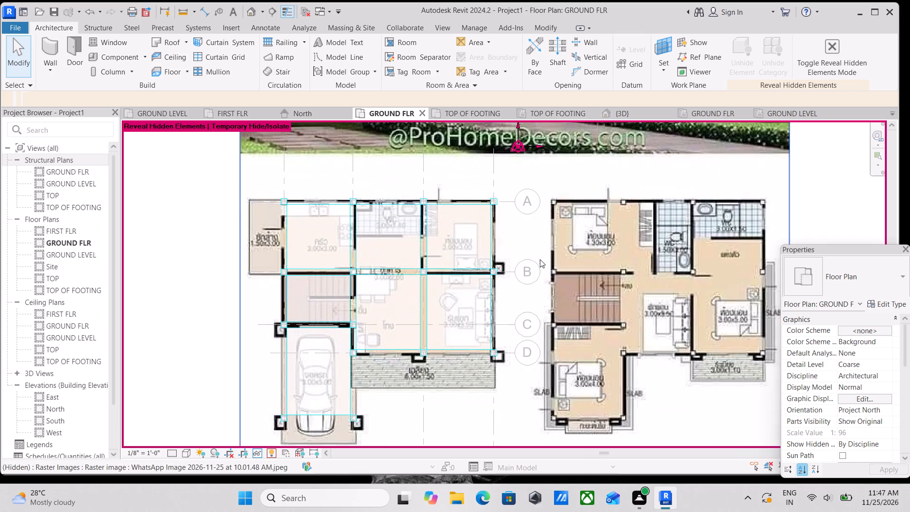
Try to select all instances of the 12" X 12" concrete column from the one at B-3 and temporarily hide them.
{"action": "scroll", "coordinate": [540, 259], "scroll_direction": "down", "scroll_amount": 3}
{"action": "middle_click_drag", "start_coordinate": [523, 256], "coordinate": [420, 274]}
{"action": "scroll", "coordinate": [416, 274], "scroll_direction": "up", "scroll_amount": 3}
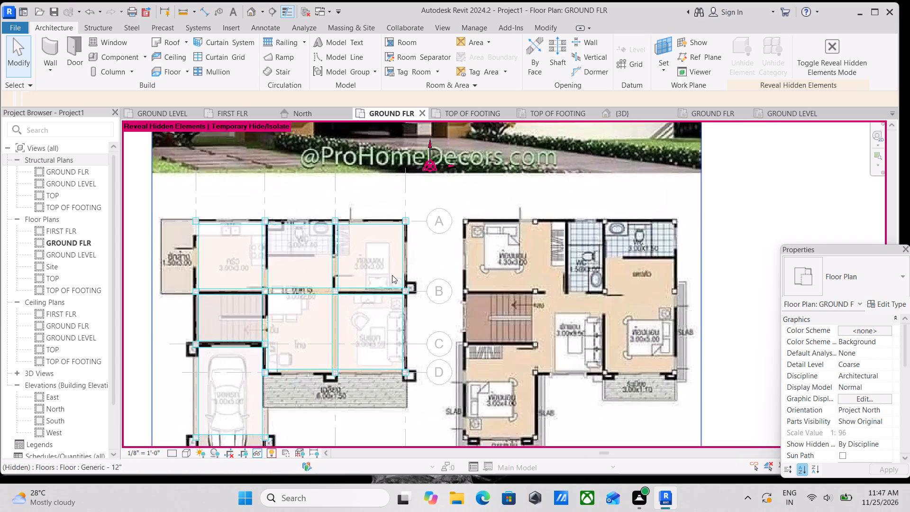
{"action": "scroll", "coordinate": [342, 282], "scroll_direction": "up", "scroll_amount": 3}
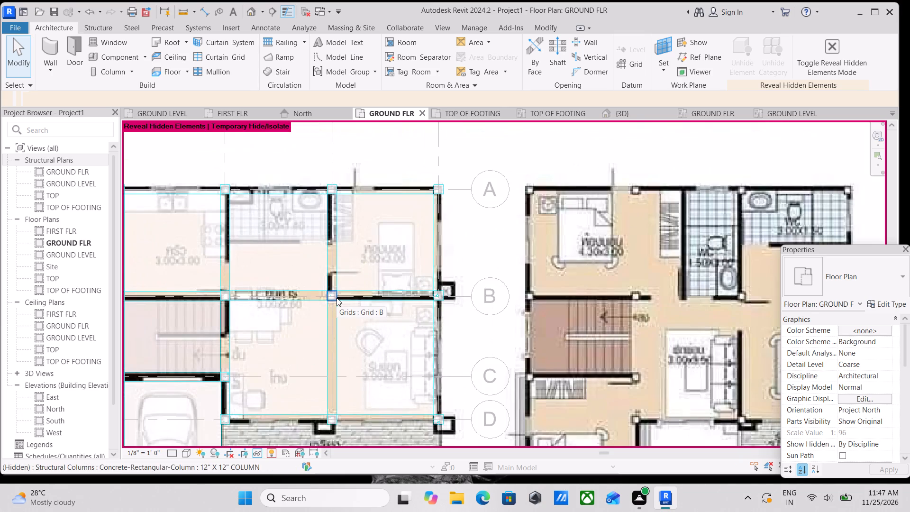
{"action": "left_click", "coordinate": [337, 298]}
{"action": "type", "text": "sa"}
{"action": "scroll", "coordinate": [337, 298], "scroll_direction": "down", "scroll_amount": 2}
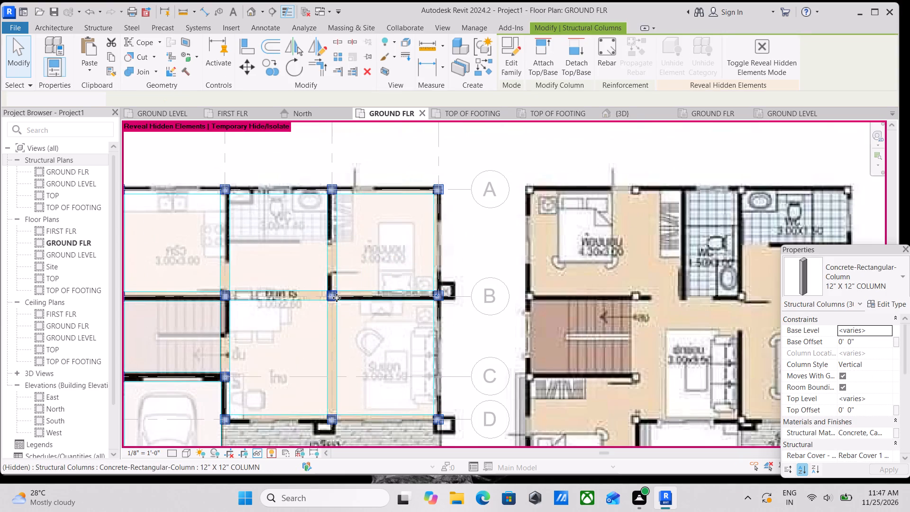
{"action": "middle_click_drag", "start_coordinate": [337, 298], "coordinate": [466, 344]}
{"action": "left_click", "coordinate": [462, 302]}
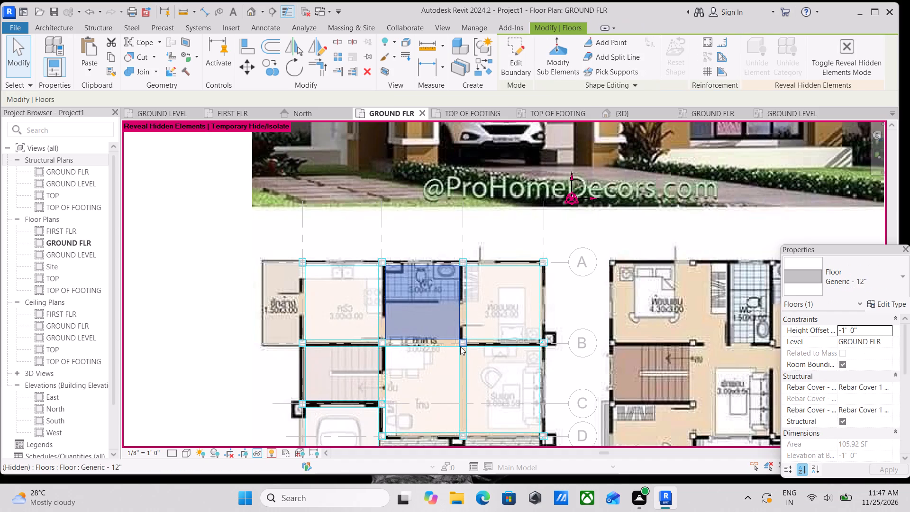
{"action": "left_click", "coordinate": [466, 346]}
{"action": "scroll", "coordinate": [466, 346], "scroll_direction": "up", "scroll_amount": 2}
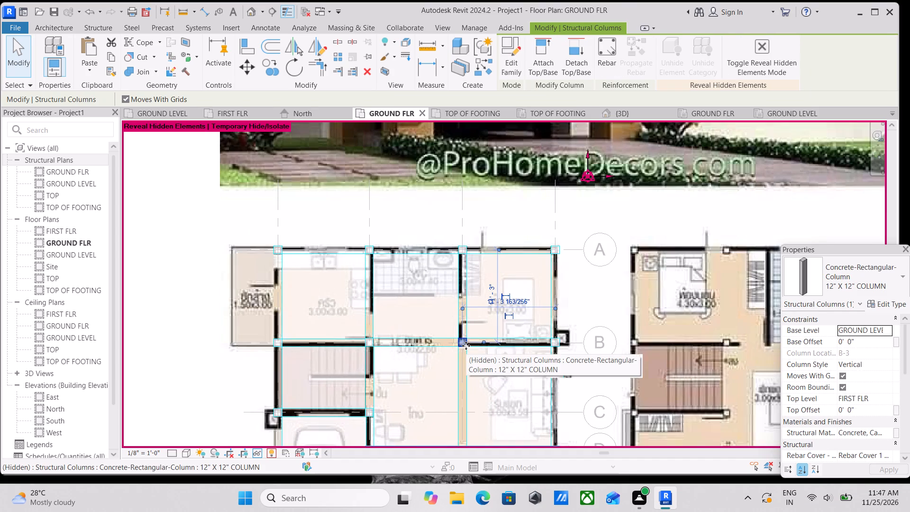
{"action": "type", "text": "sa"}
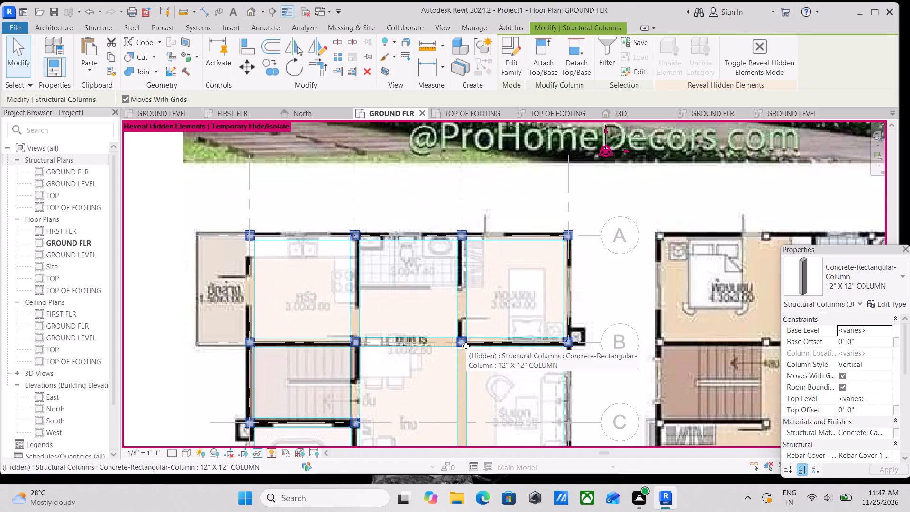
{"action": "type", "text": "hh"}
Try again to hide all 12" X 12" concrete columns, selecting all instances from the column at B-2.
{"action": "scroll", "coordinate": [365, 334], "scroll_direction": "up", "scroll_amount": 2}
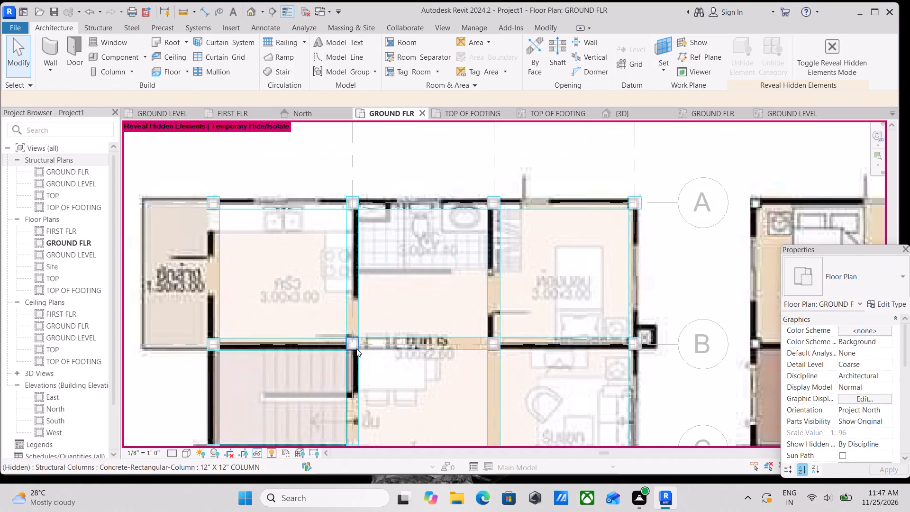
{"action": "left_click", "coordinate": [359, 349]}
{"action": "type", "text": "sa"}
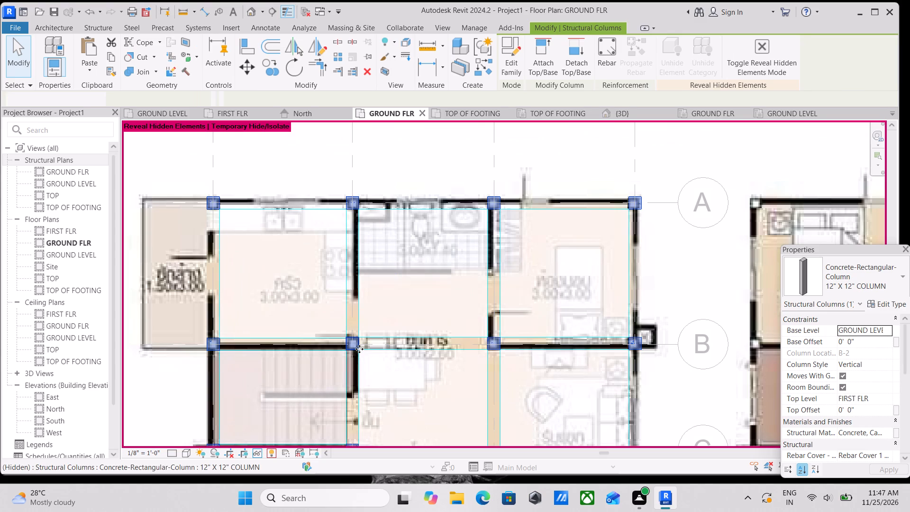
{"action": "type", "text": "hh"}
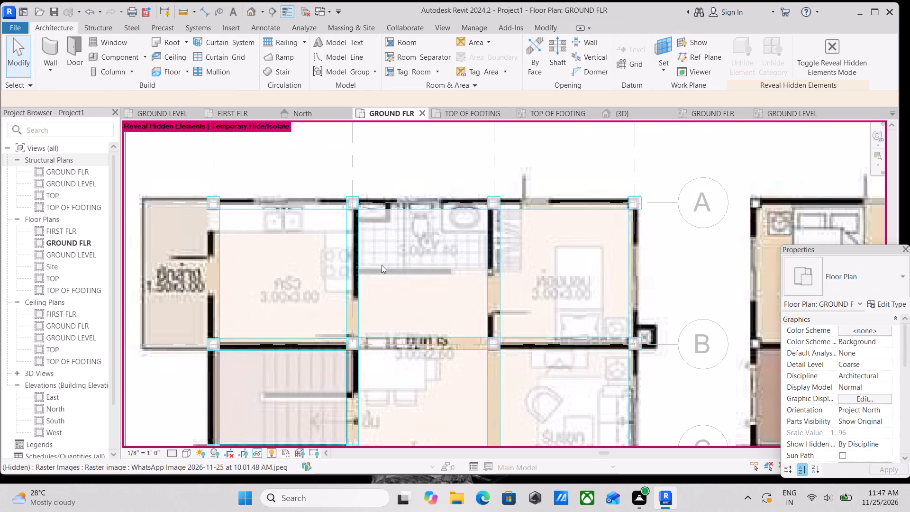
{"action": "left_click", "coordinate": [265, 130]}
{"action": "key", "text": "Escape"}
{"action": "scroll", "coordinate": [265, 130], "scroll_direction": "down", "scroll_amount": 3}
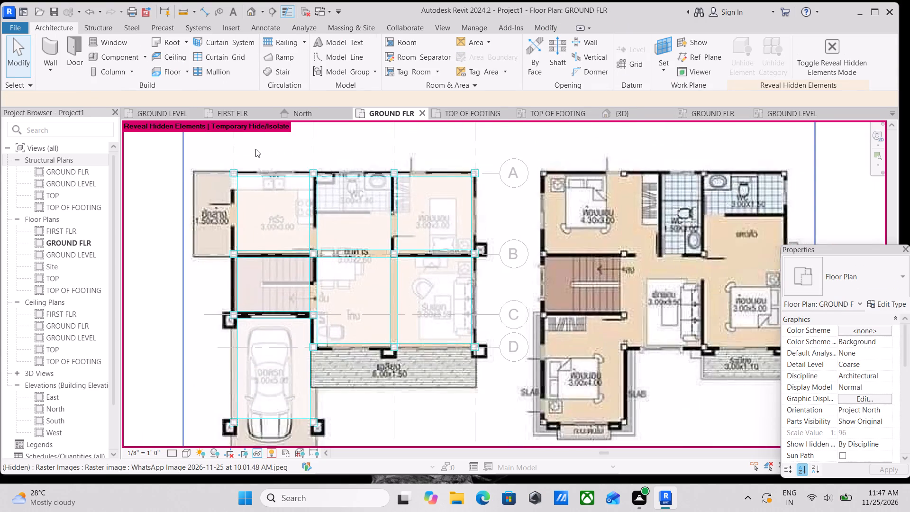
Examine the ground and first floor layouts on the reference image against the column grid.
{"action": "scroll", "coordinate": [255, 149], "scroll_direction": "down", "scroll_amount": 2}
{"action": "middle_click_drag", "start_coordinate": [277, 192], "coordinate": [317, 274]}
{"action": "scroll", "coordinate": [249, 285], "scroll_direction": "up", "scroll_amount": 2}
{"action": "middle_click_drag", "start_coordinate": [285, 228], "coordinate": [305, 286]}
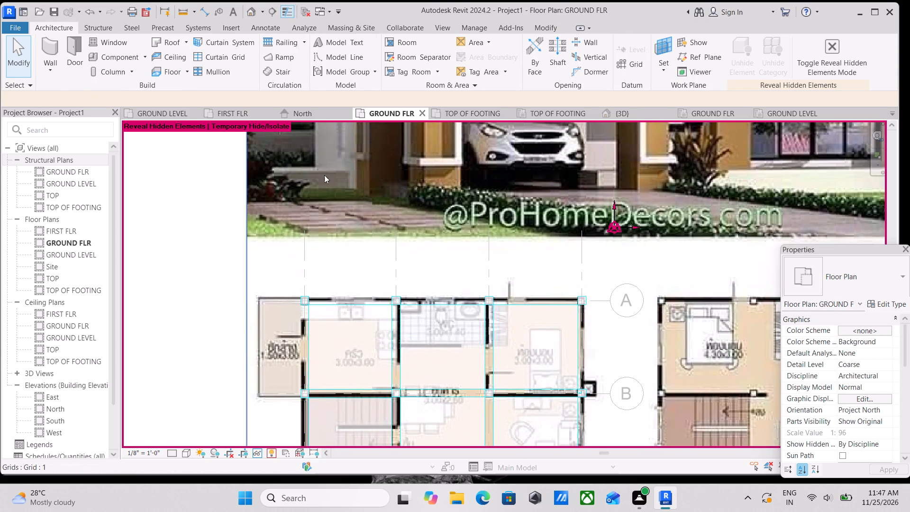
{"action": "scroll", "coordinate": [643, 263], "scroll_direction": "up", "scroll_amount": 2}
{"action": "scroll", "coordinate": [637, 262], "scroll_direction": "down", "scroll_amount": 2}
{"action": "middle_click_drag", "start_coordinate": [631, 265], "coordinate": [658, 314]}
{"action": "middle_click_drag", "start_coordinate": [618, 273], "coordinate": [489, 259]}
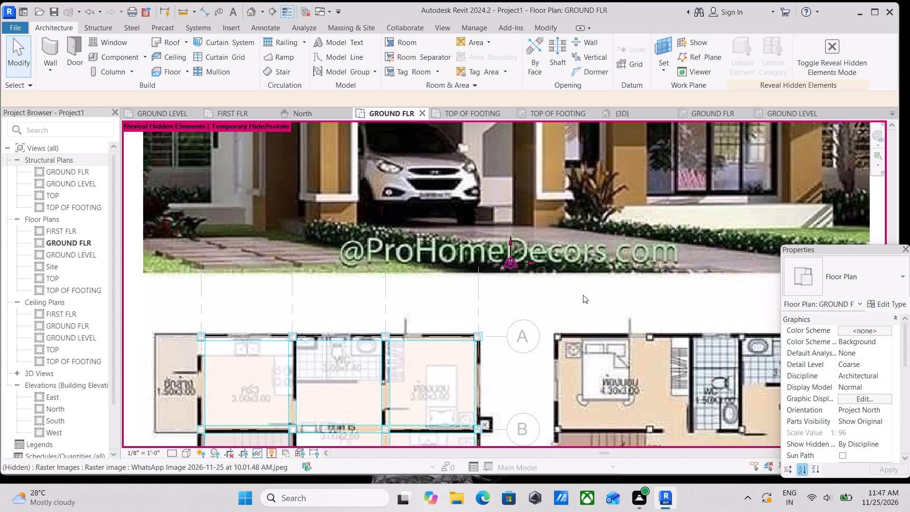
{"action": "middle_click_drag", "start_coordinate": [582, 295], "coordinate": [518, 182]}
{"action": "scroll", "coordinate": [430, 302], "scroll_direction": "down", "scroll_amount": 2}
{"action": "middle_click_drag", "start_coordinate": [430, 302], "coordinate": [461, 238]}
{"action": "scroll", "coordinate": [467, 280], "scroll_direction": "up", "scroll_amount": 1}
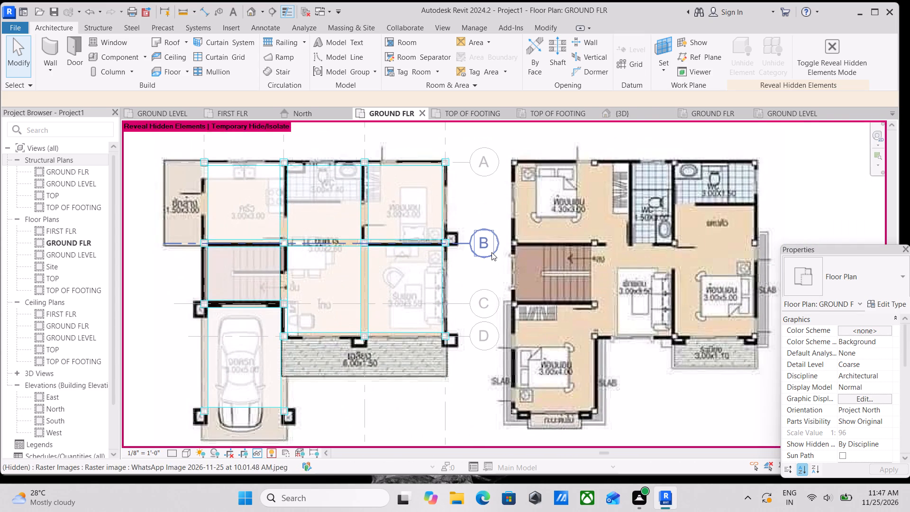
{"action": "middle_click_drag", "start_coordinate": [446, 254], "coordinate": [512, 306]}
{"action": "scroll", "coordinate": [264, 218], "scroll_direction": "up", "scroll_amount": 2}
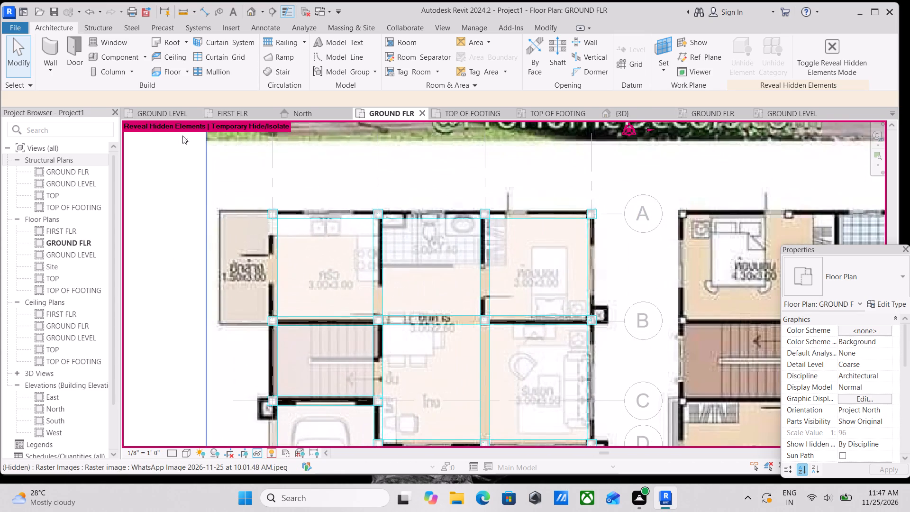
Return the GROUND FLR floor plan to normal display by resetting temporary hide/isolate and turning off Reveal Hidden Elements.
{"action": "left_click", "coordinate": [255, 447]}
{"action": "left_click", "coordinate": [256, 453]}
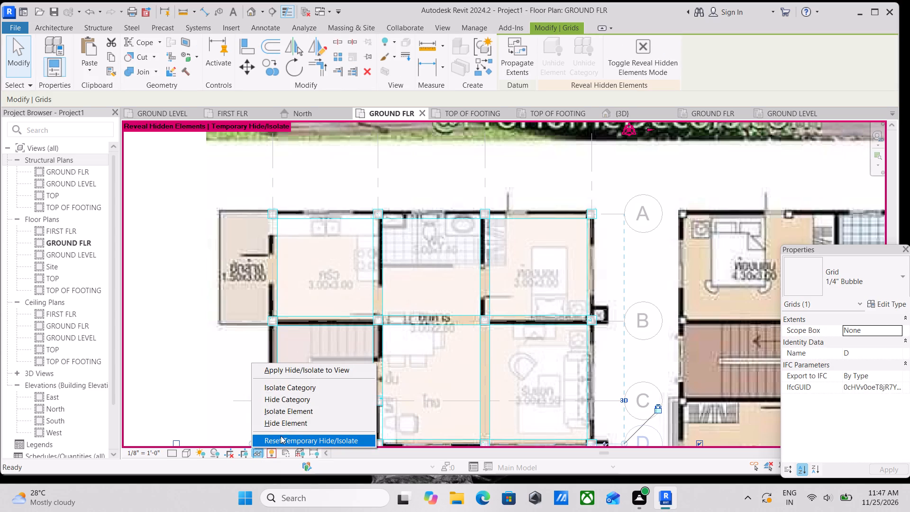
{"action": "left_click", "coordinate": [308, 441]}
{"action": "scroll", "coordinate": [328, 371], "scroll_direction": "down", "scroll_amount": 2}
{"action": "middle_click_drag", "start_coordinate": [328, 371], "coordinate": [329, 369]}
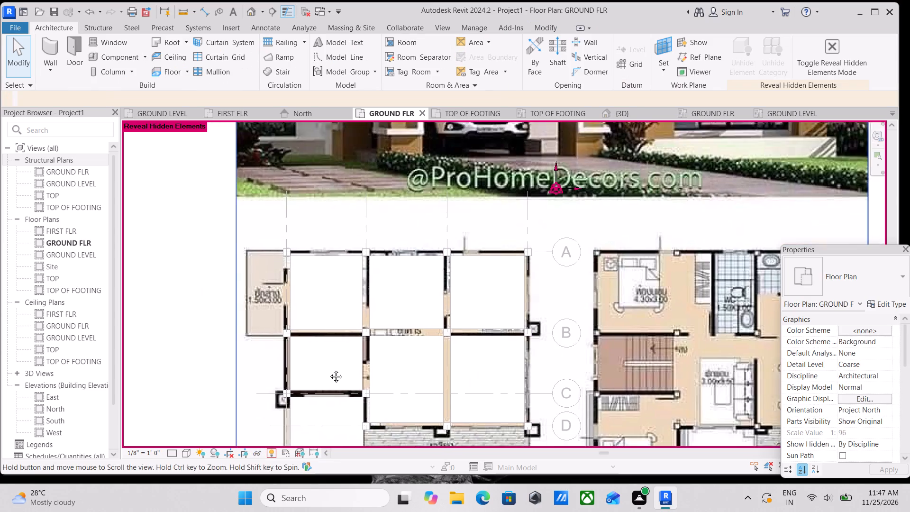
{"action": "middle_click_drag", "start_coordinate": [329, 369], "coordinate": [352, 345]}
{"action": "left_click", "coordinate": [148, 127]}
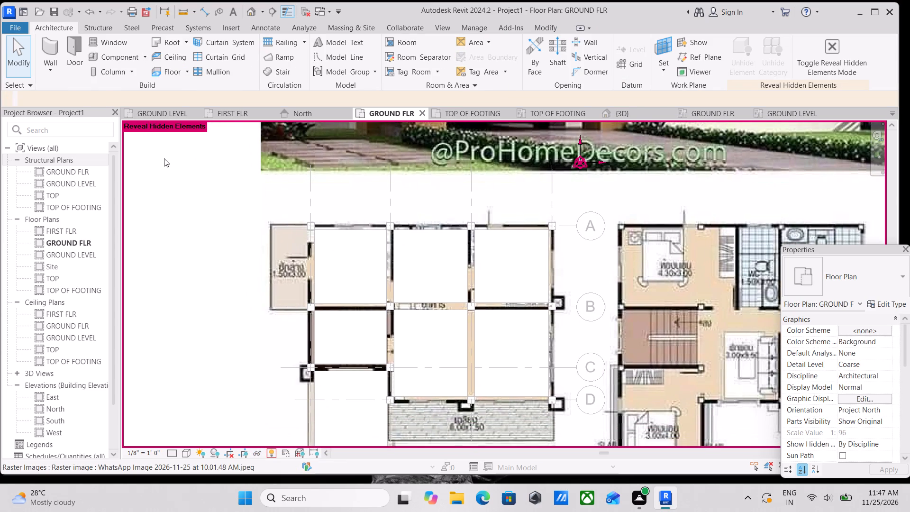
{"action": "left_click", "coordinate": [261, 454]}
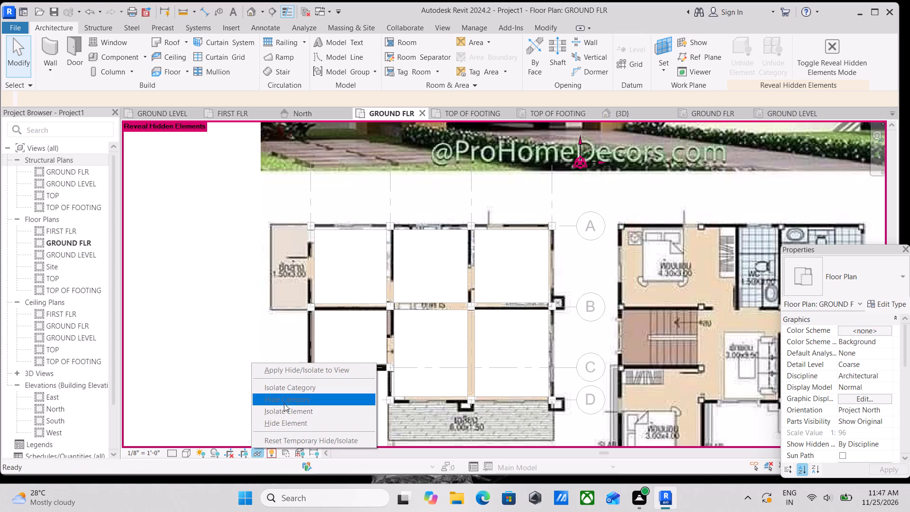
{"action": "scroll", "coordinate": [286, 394], "scroll_direction": "down", "scroll_amount": 4}
{"action": "key", "text": "Escape"}
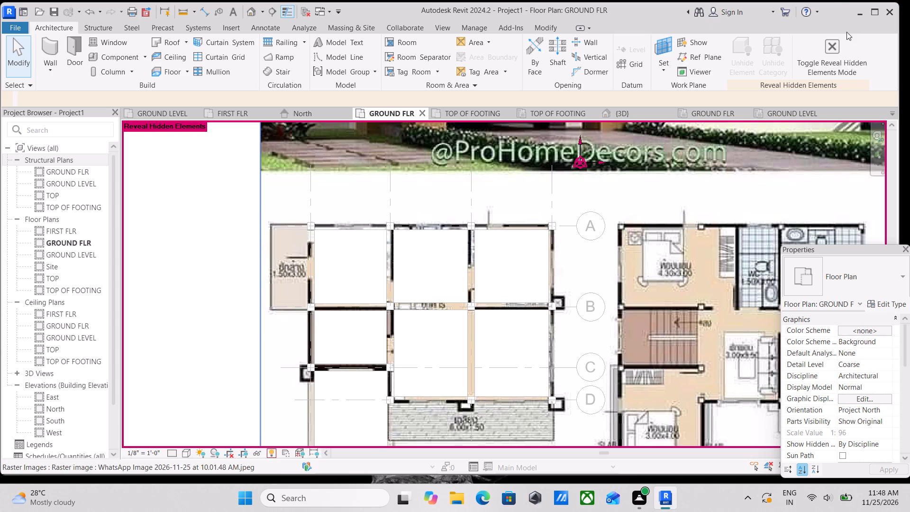
{"action": "left_click", "coordinate": [833, 48]}
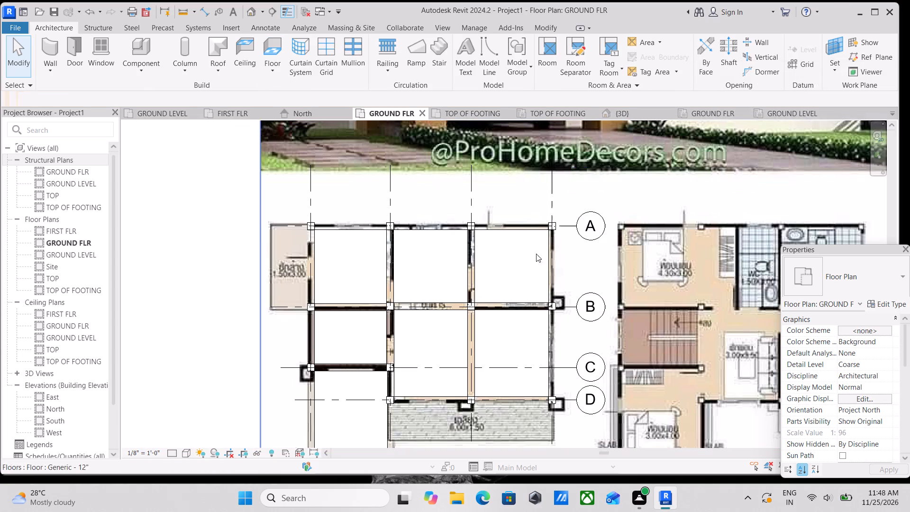
Select all instances of the 12" X 12" concrete column from the one at A-2 and temporarily hide them.
{"action": "scroll", "coordinate": [535, 254], "scroll_direction": "down", "scroll_amount": 4}
{"action": "scroll", "coordinate": [499, 300], "scroll_direction": "up", "scroll_amount": 3}
{"action": "scroll", "coordinate": [419, 196], "scroll_direction": "up", "scroll_amount": 3}
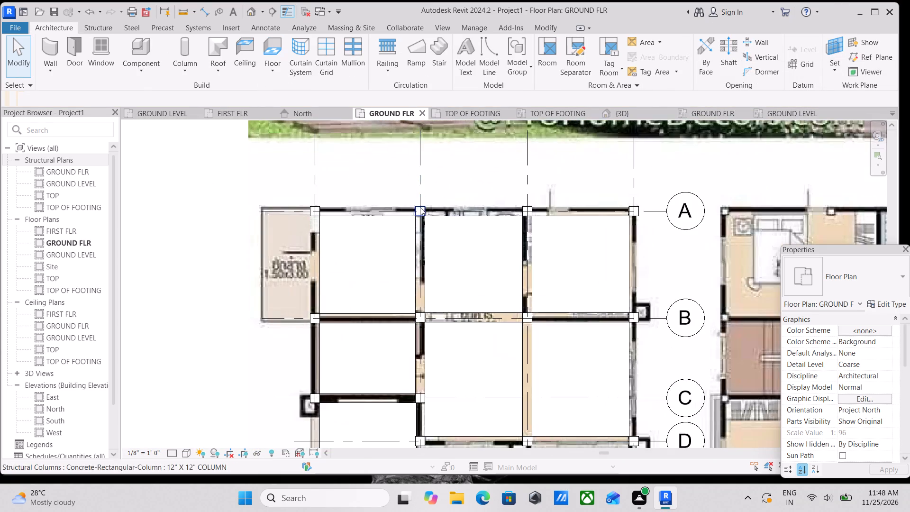
{"action": "scroll", "coordinate": [420, 207], "scroll_direction": "up", "scroll_amount": 3}
{"action": "left_click", "coordinate": [417, 209]}
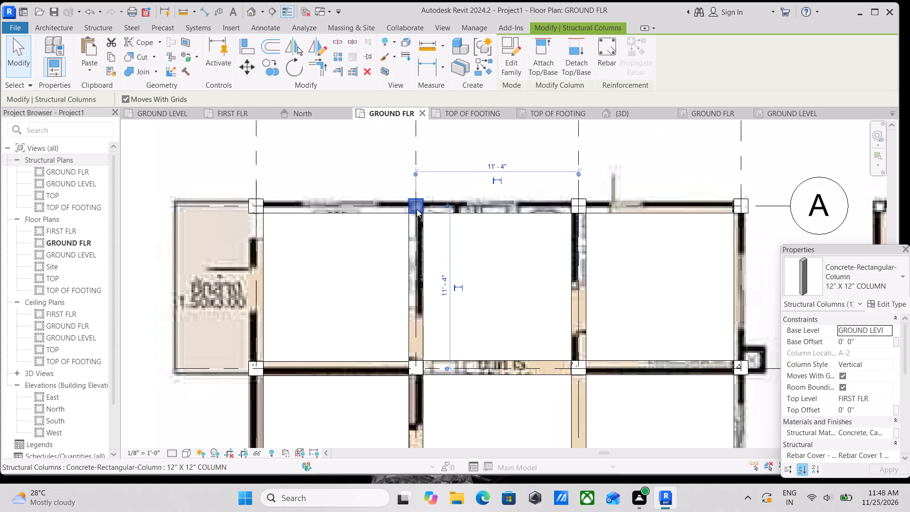
{"action": "type", "text": "sa"}
{"action": "type", "text": "hh"}
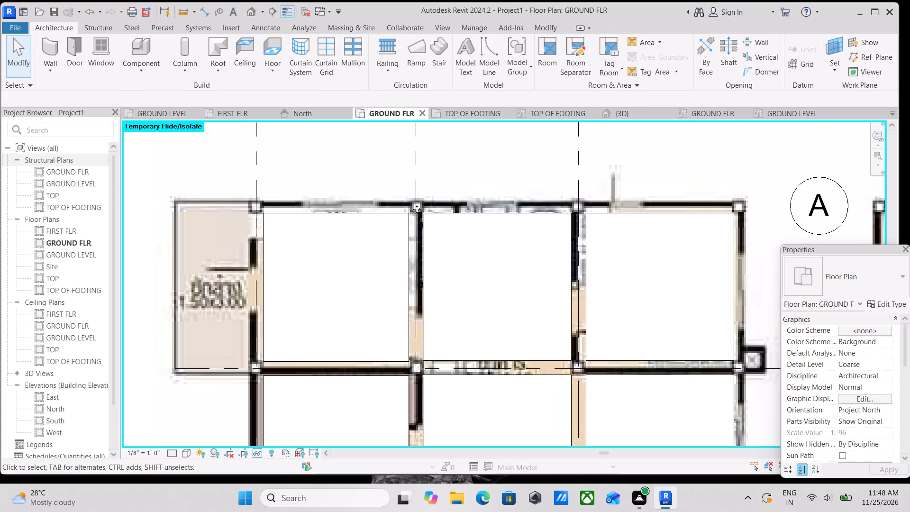
Select all Generic - 12" floors and temporarily hide them to expose the plan image within the grid.
{"action": "left_click", "coordinate": [425, 285]}
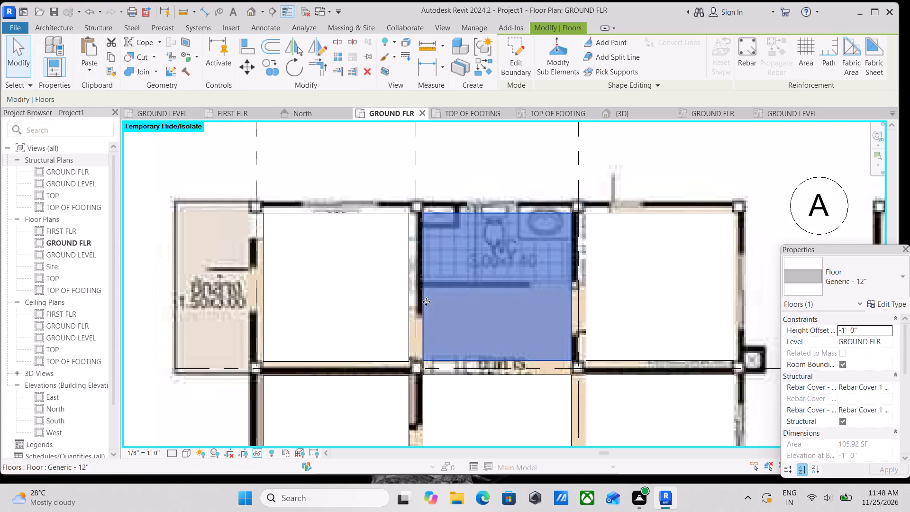
{"action": "type", "text": "sa"}
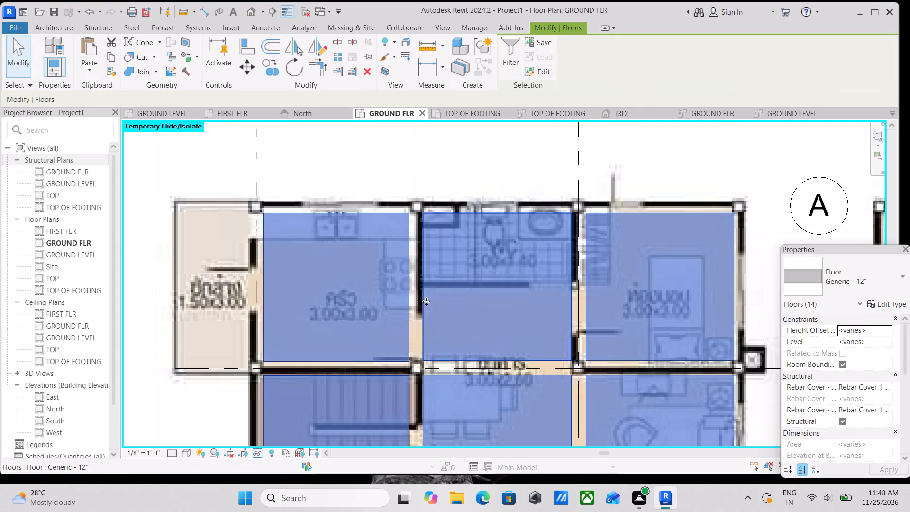
{"action": "type", "text": "hh"}
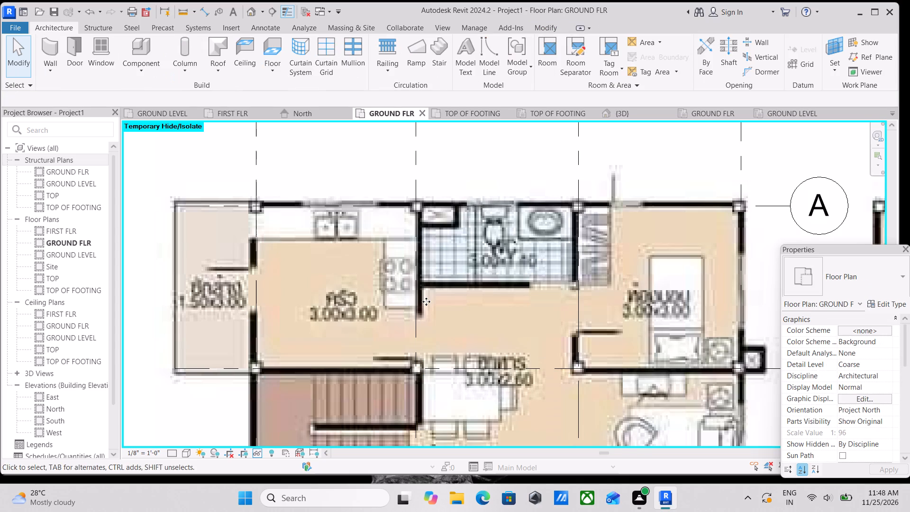
{"action": "scroll", "coordinate": [409, 350], "scroll_direction": "up", "scroll_amount": 1}
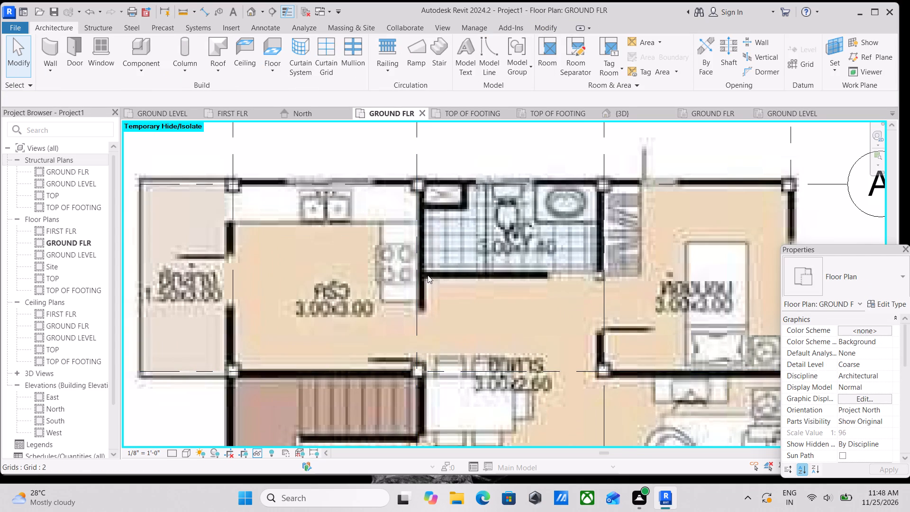
{"action": "scroll", "coordinate": [222, 224], "scroll_direction": "down", "scroll_amount": 2}
{"action": "scroll", "coordinate": [246, 283], "scroll_direction": "down", "scroll_amount": 1}
{"action": "middle_click_drag", "start_coordinate": [246, 283], "coordinate": [282, 188]}
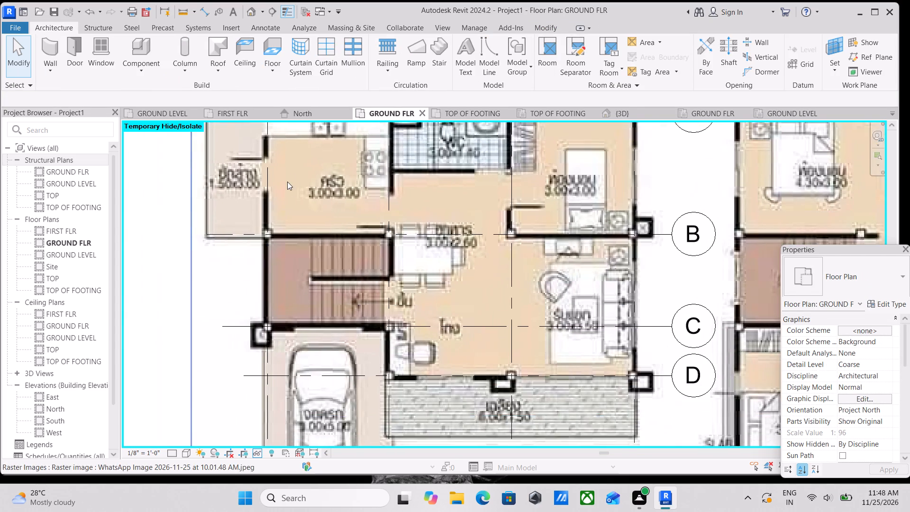
Examine the ground floor room layout on the reference image, from the car porch up to the kitchen and bathroom.
{"action": "scroll", "coordinate": [284, 284], "scroll_direction": "down", "scroll_amount": 2}
{"action": "middle_click_drag", "start_coordinate": [284, 283], "coordinate": [298, 214]}
{"action": "middle_click_drag", "start_coordinate": [300, 330], "coordinate": [314, 309]}
{"action": "scroll", "coordinate": [377, 312], "scroll_direction": "up", "scroll_amount": 2}
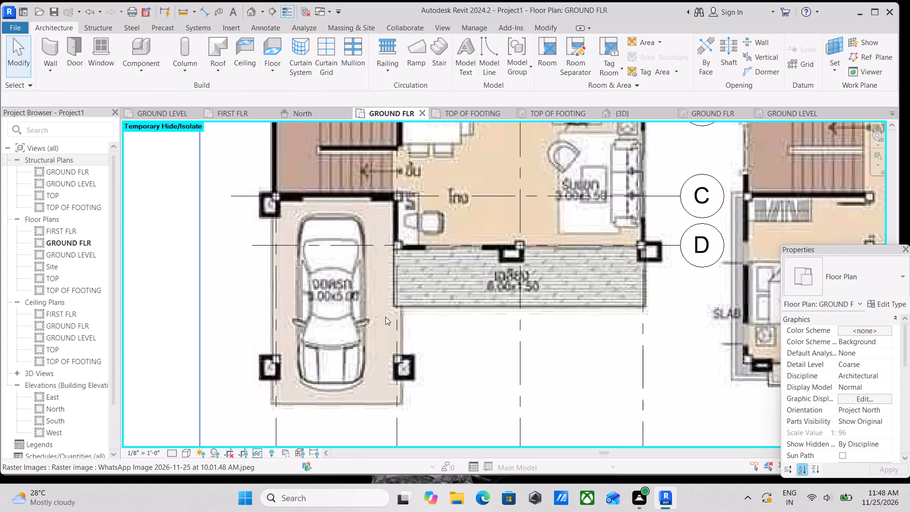
{"action": "middle_click_drag", "start_coordinate": [410, 316], "coordinate": [413, 394]}
{"action": "scroll", "coordinate": [292, 246], "scroll_direction": "up", "scroll_amount": 1}
{"action": "middle_click_drag", "start_coordinate": [292, 257], "coordinate": [301, 381]}
{"action": "middle_click_drag", "start_coordinate": [323, 268], "coordinate": [321, 364]}
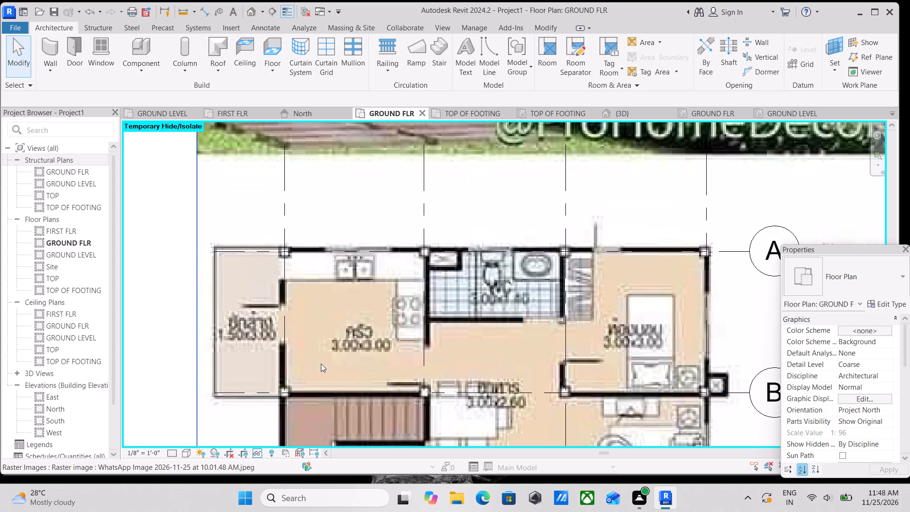
{"action": "scroll", "coordinate": [320, 268], "scroll_direction": "up", "scroll_amount": 1}
{"action": "scroll", "coordinate": [505, 263], "scroll_direction": "up", "scroll_amount": 3}
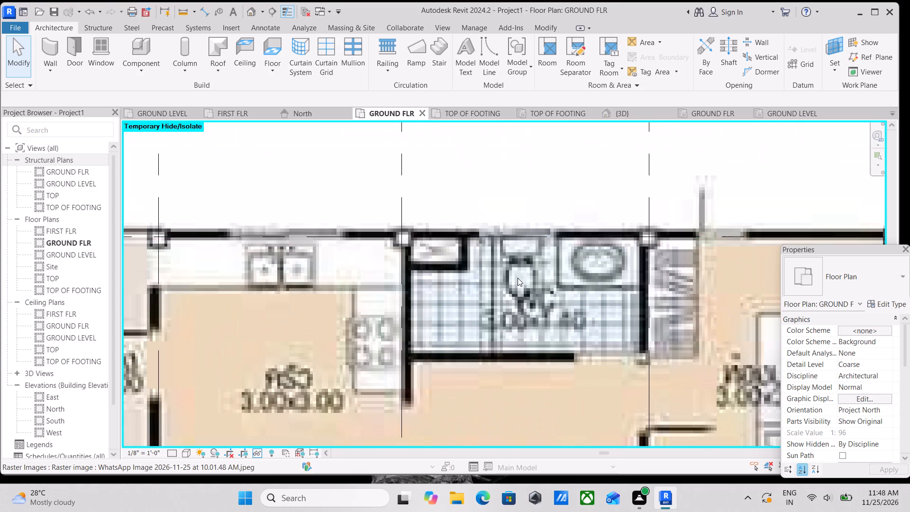
{"action": "scroll", "coordinate": [311, 266], "scroll_direction": "down", "scroll_amount": 2}
{"action": "middle_click_drag", "start_coordinate": [309, 268], "coordinate": [433, 275]}
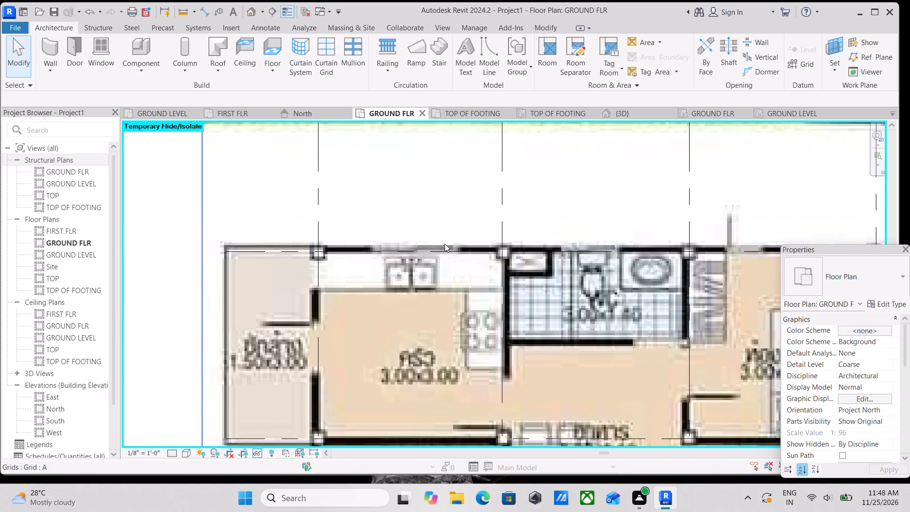
Draw a Generic - 8" wall with location line Finish Face: Interior along grid A, from grid 1 to the bedroom's outer corner.
{"action": "type", "text": "wa"}
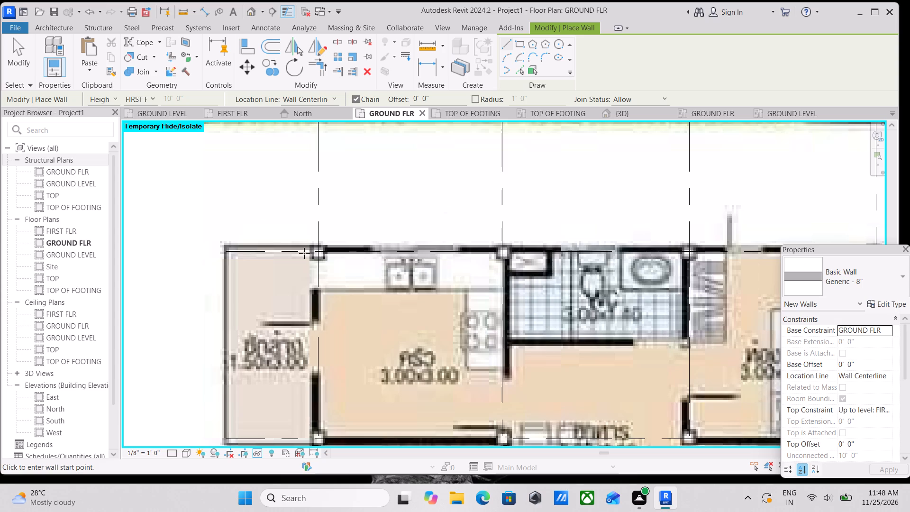
{"action": "scroll", "coordinate": [335, 260], "scroll_direction": "up", "scroll_amount": 7}
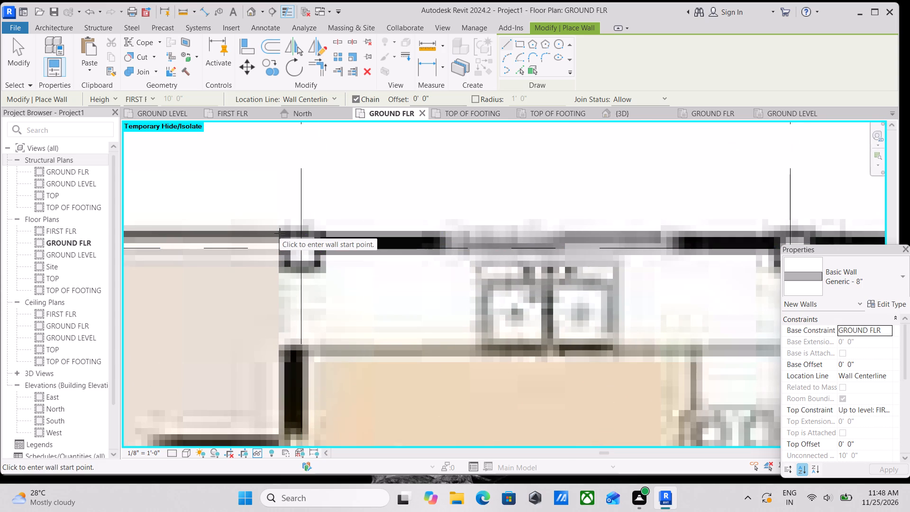
{"action": "left_click", "coordinate": [280, 233]}
{"action": "key", "text": "Escape"}
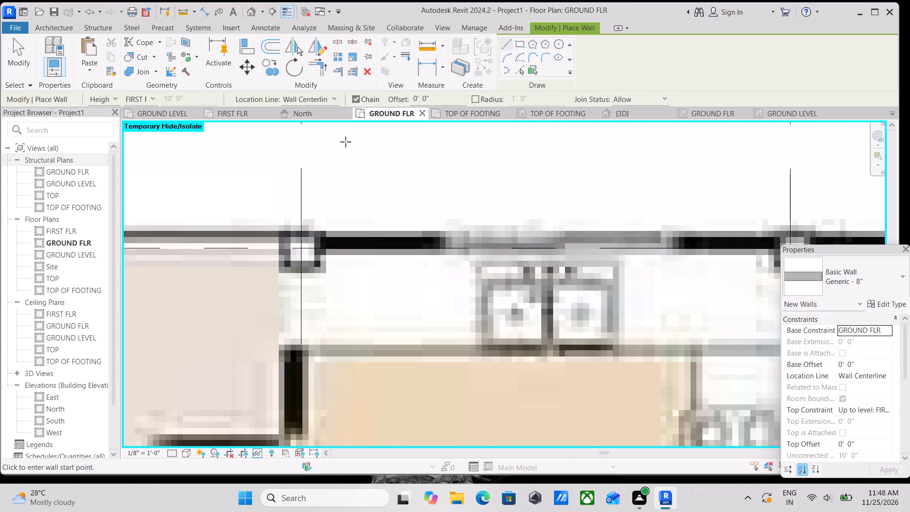
{"action": "left_click", "coordinate": [298, 99]}
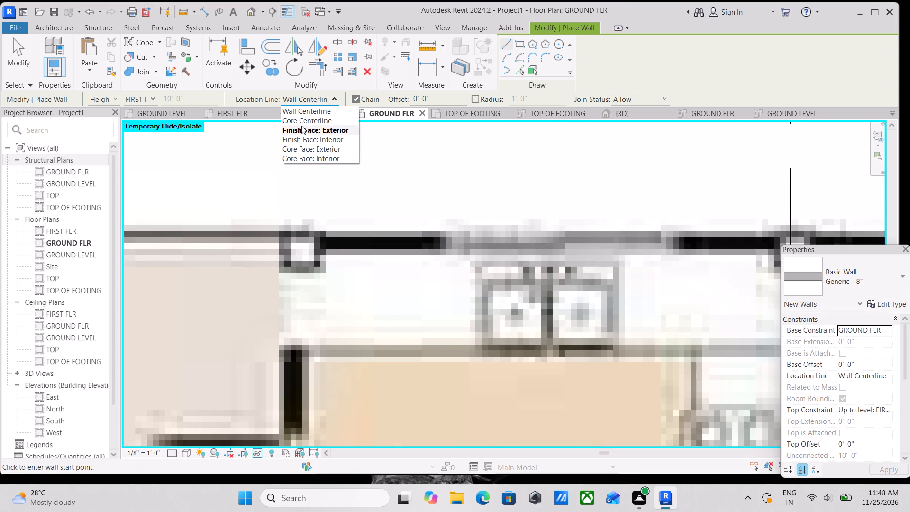
{"action": "left_click", "coordinate": [308, 137]}
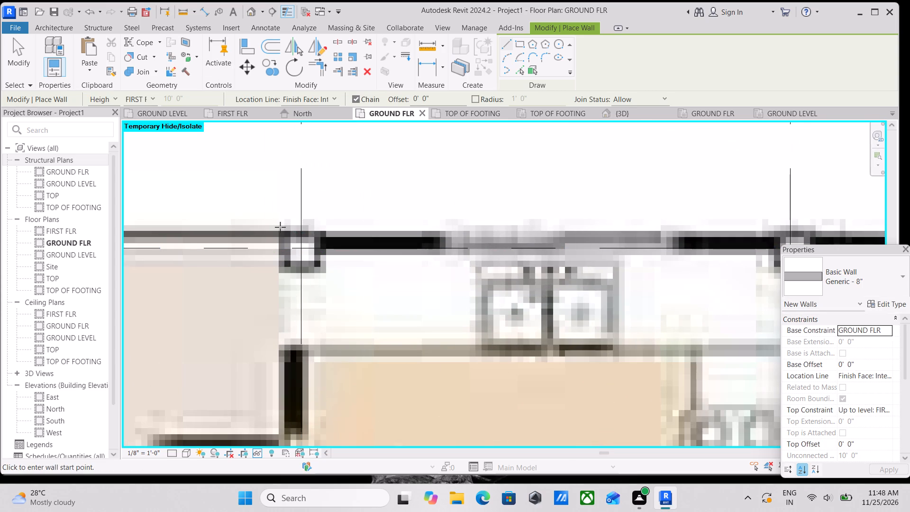
{"action": "left_click", "coordinate": [279, 231]}
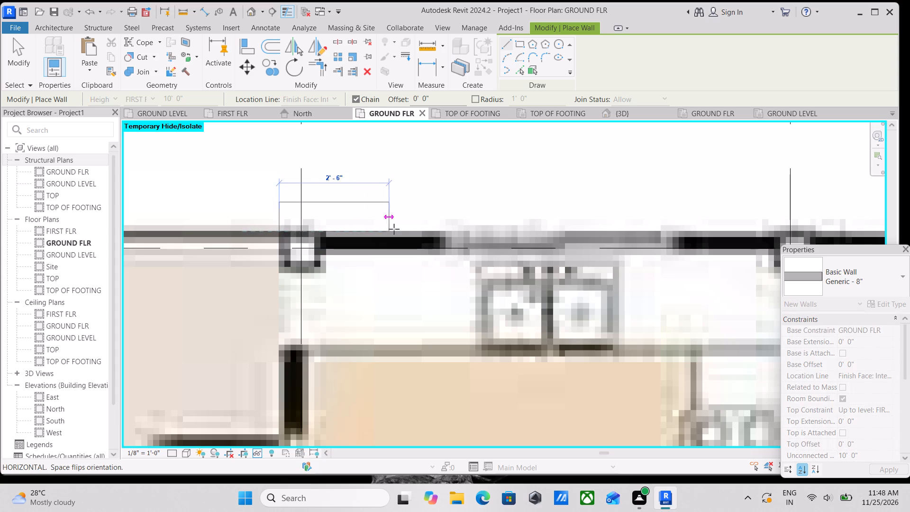
{"action": "middle_click_drag", "start_coordinate": [402, 229], "coordinate": [246, 230]}
{"action": "key", "text": "space"}
{"action": "middle_click_drag", "start_coordinate": [413, 230], "coordinate": [253, 246]}
{"action": "middle_click_drag", "start_coordinate": [462, 245], "coordinate": [229, 252]}
{"action": "middle_click_drag", "start_coordinate": [458, 252], "coordinate": [264, 250]}
{"action": "middle_click_drag", "start_coordinate": [458, 251], "coordinate": [264, 251]}
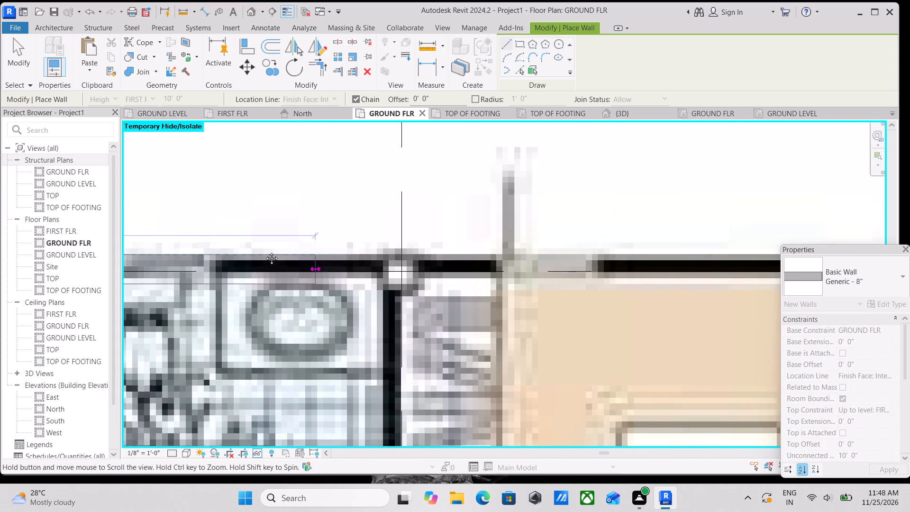
{"action": "middle_click_drag", "start_coordinate": [264, 251], "coordinate": [248, 253]}
{"action": "middle_click_drag", "start_coordinate": [466, 256], "coordinate": [355, 260]}
{"action": "scroll", "coordinate": [489, 258], "scroll_direction": "down", "scroll_amount": 8}
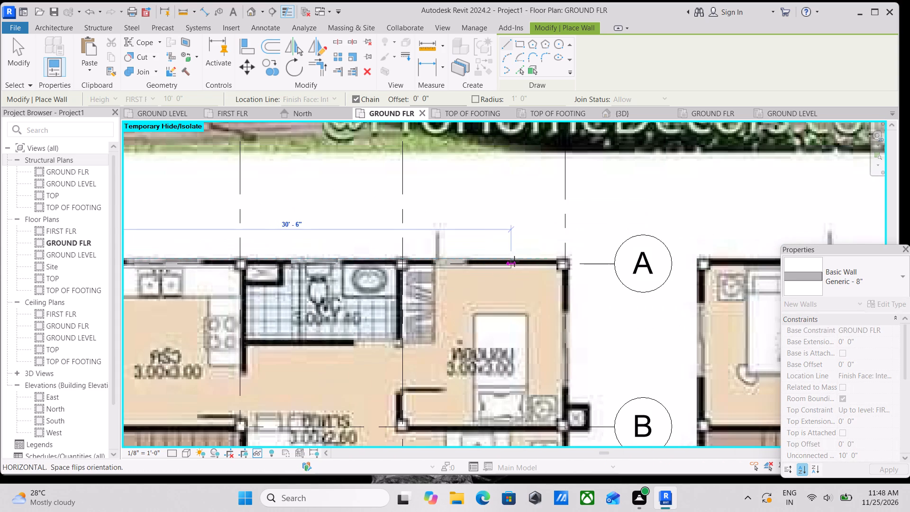
{"action": "middle_click_drag", "start_coordinate": [517, 259], "coordinate": [428, 258]}
{"action": "scroll", "coordinate": [466, 262], "scroll_direction": "up", "scroll_amount": 5}
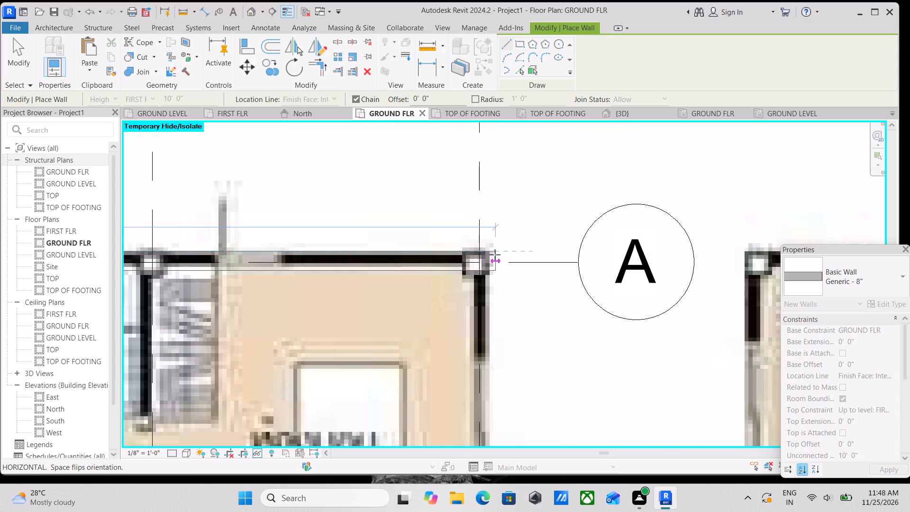
{"action": "left_click", "coordinate": [490, 254]}
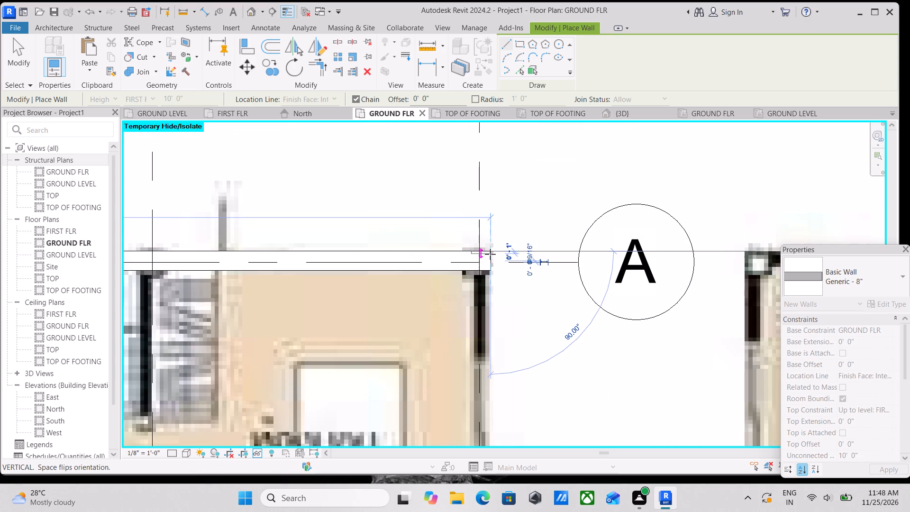
{"action": "key", "text": "Escape"}
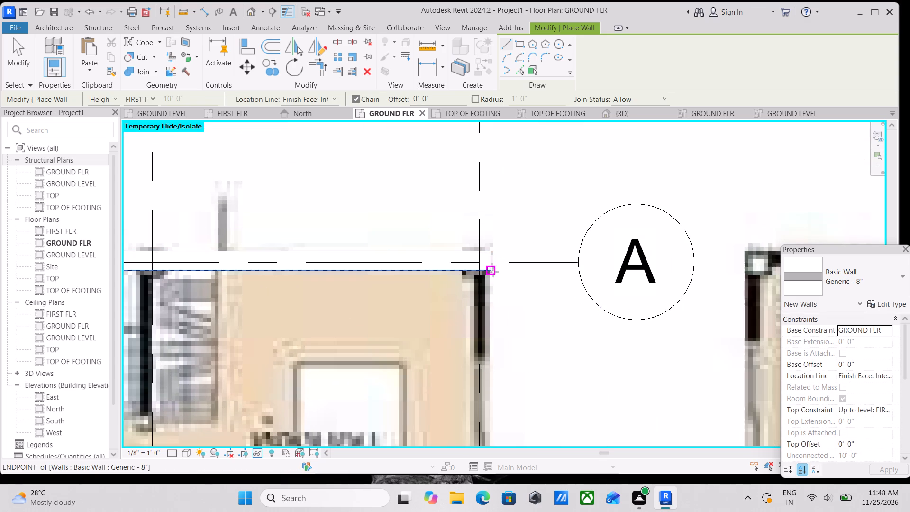
Draw a Generic - 8" wall from the bedroom's outer corner at grid A down the bedroom and living room side to grid D.
{"action": "left_click", "coordinate": [491, 271]}
{"action": "middle_click_drag", "start_coordinate": [499, 345], "coordinate": [480, 247]}
{"action": "key", "text": "space"}
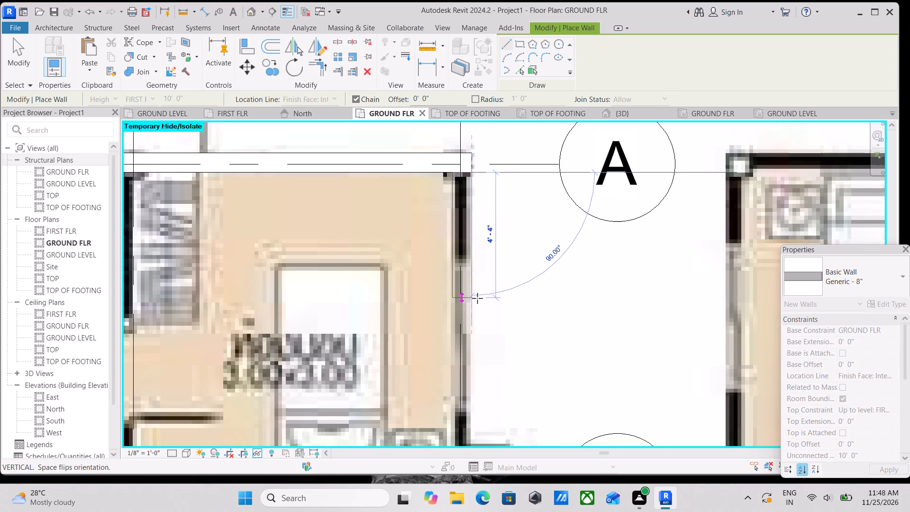
{"action": "scroll", "coordinate": [477, 300], "scroll_direction": "down", "scroll_amount": 1}
{"action": "middle_click_drag", "start_coordinate": [477, 300], "coordinate": [476, 203]}
{"action": "scroll", "coordinate": [478, 365], "scroll_direction": "down", "scroll_amount": 2}
{"action": "middle_click_drag", "start_coordinate": [478, 365], "coordinate": [466, 229]}
{"action": "scroll", "coordinate": [461, 361], "scroll_direction": "down", "scroll_amount": 1}
{"action": "middle_click_drag", "start_coordinate": [461, 361], "coordinate": [447, 227]}
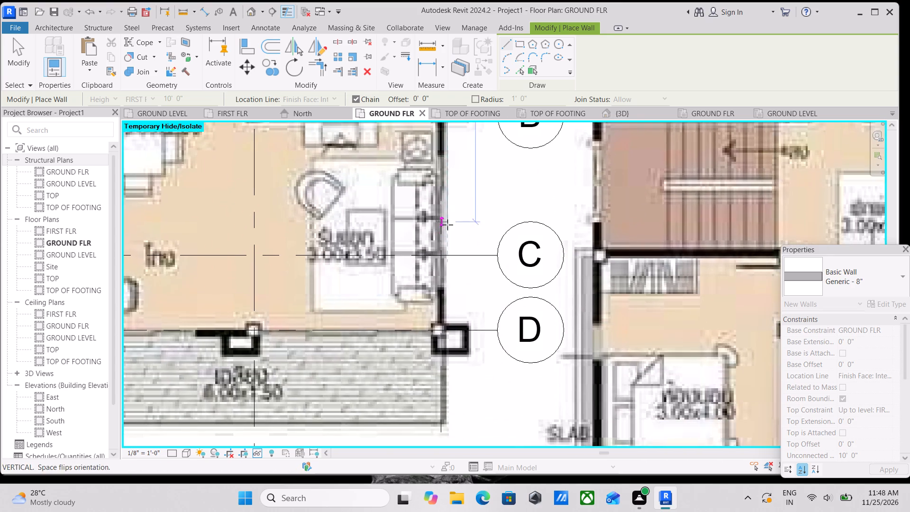
{"action": "scroll", "coordinate": [448, 343], "scroll_direction": "down", "scroll_amount": 2}
{"action": "middle_click_drag", "start_coordinate": [448, 343], "coordinate": [439, 314]}
{"action": "scroll", "coordinate": [443, 283], "scroll_direction": "down", "scroll_amount": 2}
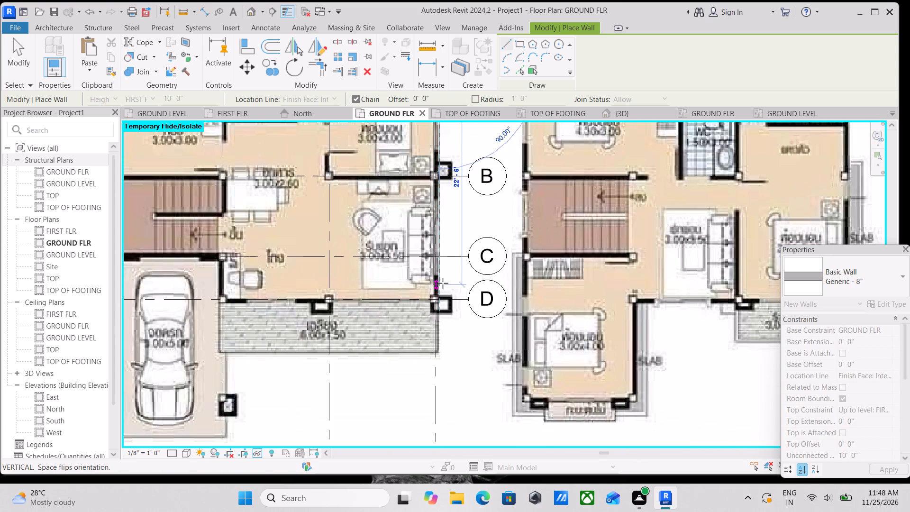
{"action": "scroll", "coordinate": [443, 283], "scroll_direction": "up", "scroll_amount": 5}
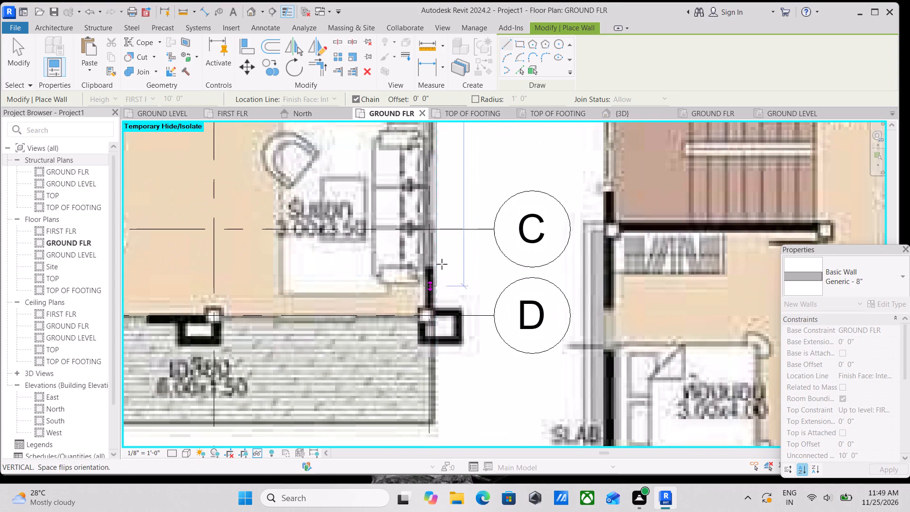
{"action": "left_click", "coordinate": [442, 321]}
{"action": "key", "text": "Escape"}
Draw a Generic - 8" wall about 11'-6" long along grid 1, from the grid A wall's end down to grid B.
{"action": "scroll", "coordinate": [472, 315], "scroll_direction": "down", "scroll_amount": 2}
{"action": "middle_click_drag", "start_coordinate": [367, 323], "coordinate": [564, 292]}
{"action": "scroll", "coordinate": [155, 290], "scroll_direction": "down", "scroll_amount": 3}
{"action": "middle_click_drag", "start_coordinate": [156, 291], "coordinate": [228, 310]}
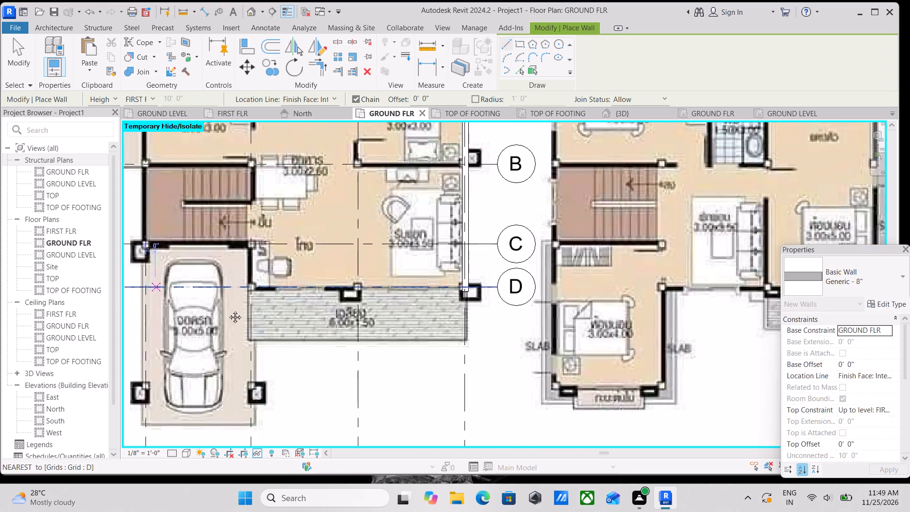
{"action": "middle_click_drag", "start_coordinate": [228, 310], "coordinate": [355, 326]}
{"action": "scroll", "coordinate": [158, 272], "scroll_direction": "down", "scroll_amount": 2}
{"action": "middle_click_drag", "start_coordinate": [163, 280], "coordinate": [202, 354]}
{"action": "middle_click_drag", "start_coordinate": [225, 269], "coordinate": [247, 331]}
{"action": "scroll", "coordinate": [332, 287], "scroll_direction": "up", "scroll_amount": 4}
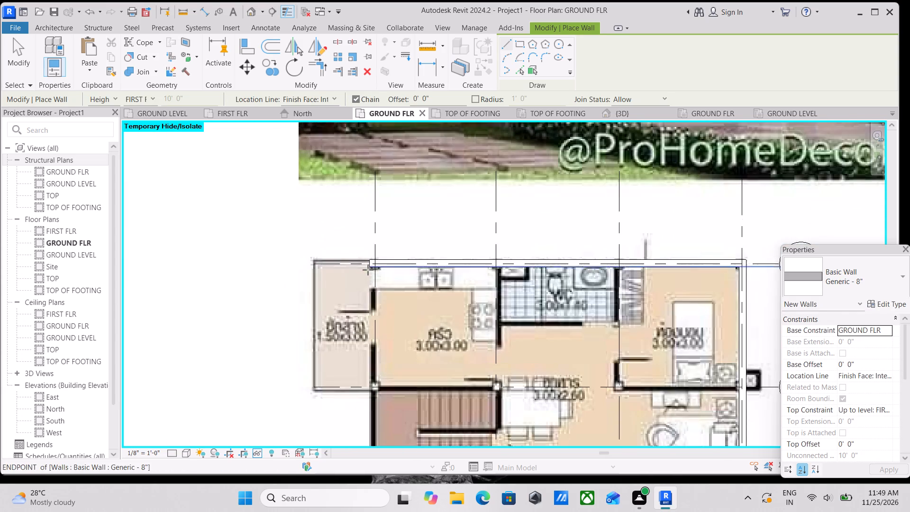
{"action": "scroll", "coordinate": [368, 270], "scroll_direction": "up", "scroll_amount": 2}
{"action": "left_click", "coordinate": [371, 266]}
{"action": "middle_click_drag", "start_coordinate": [368, 363], "coordinate": [368, 261]}
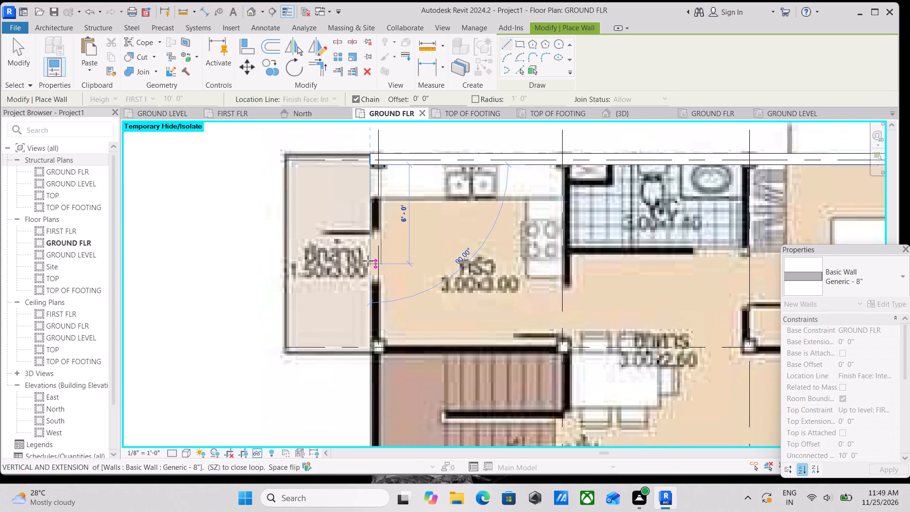
{"action": "middle_click_drag", "start_coordinate": [369, 321], "coordinate": [367, 271]}
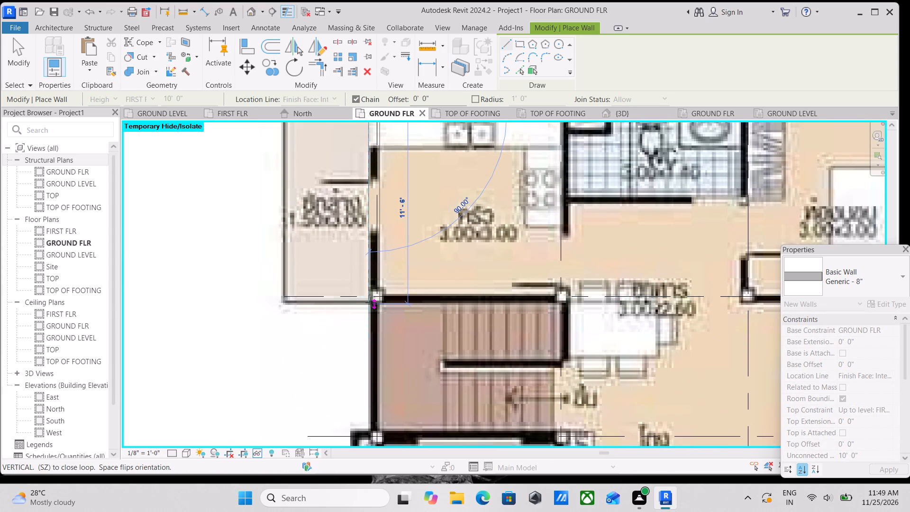
{"action": "left_click", "coordinate": [371, 302]}
{"action": "key", "text": "Escape"}
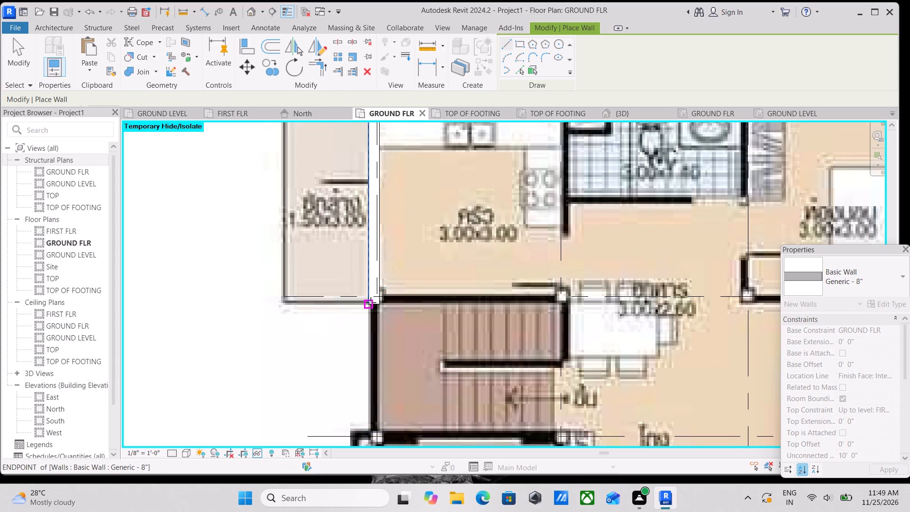
{"action": "scroll", "coordinate": [371, 302], "scroll_direction": "down", "scroll_amount": 4}
{"action": "scroll", "coordinate": [371, 317], "scroll_direction": "up", "scroll_amount": 2}
{"action": "middle_click_drag", "start_coordinate": [372, 313], "coordinate": [373, 296]}
{"action": "key", "text": "Escape"}
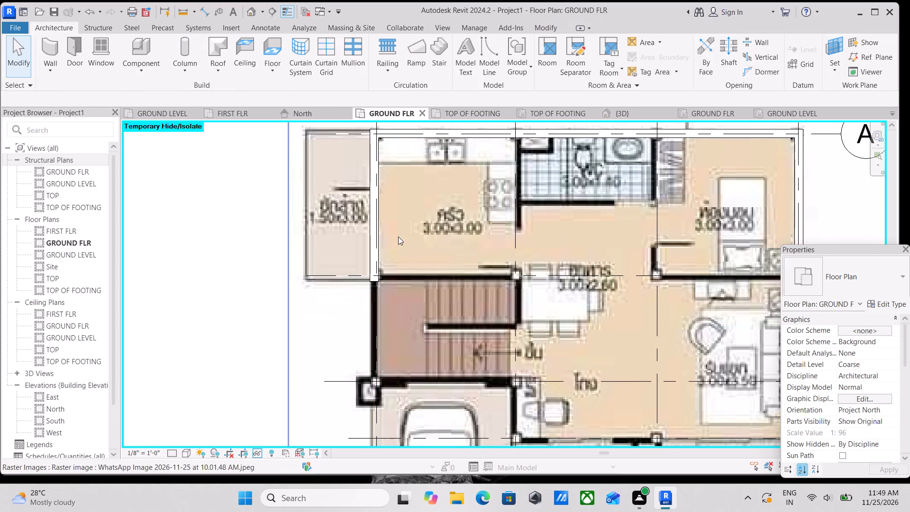
{"action": "key", "text": "Escape"}
{"action": "key", "text": "Escape"}
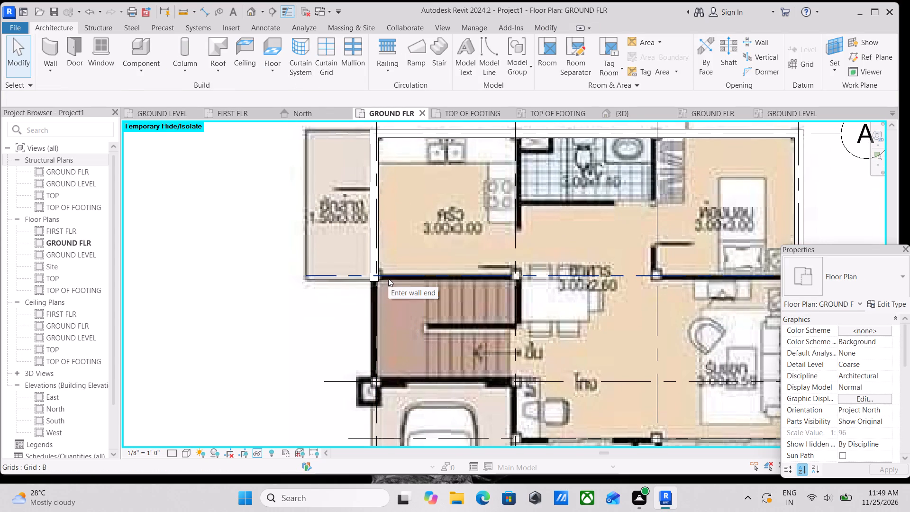
Extend the grid 1 wall past the staircase to the column at grid C, making it about 20'-6" long.
{"action": "scroll", "coordinate": [364, 266], "scroll_direction": "up", "scroll_amount": 2}
{"action": "scroll", "coordinate": [380, 309], "scroll_direction": "up", "scroll_amount": 4}
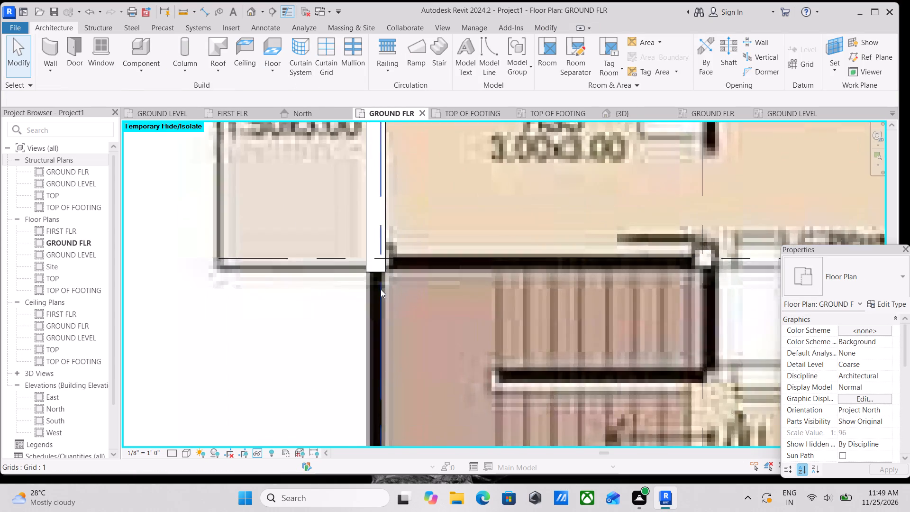
{"action": "scroll", "coordinate": [381, 289], "scroll_direction": "up", "scroll_amount": 5}
{"action": "left_click", "coordinate": [373, 262]}
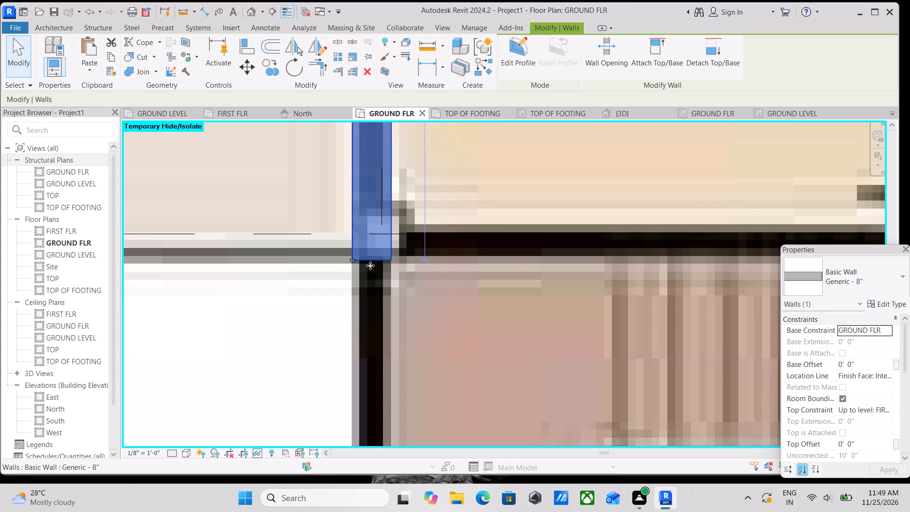
{"action": "scroll", "coordinate": [370, 266], "scroll_direction": "down", "scroll_amount": 14}
{"action": "scroll", "coordinate": [371, 284], "scroll_direction": "up", "scroll_amount": 3}
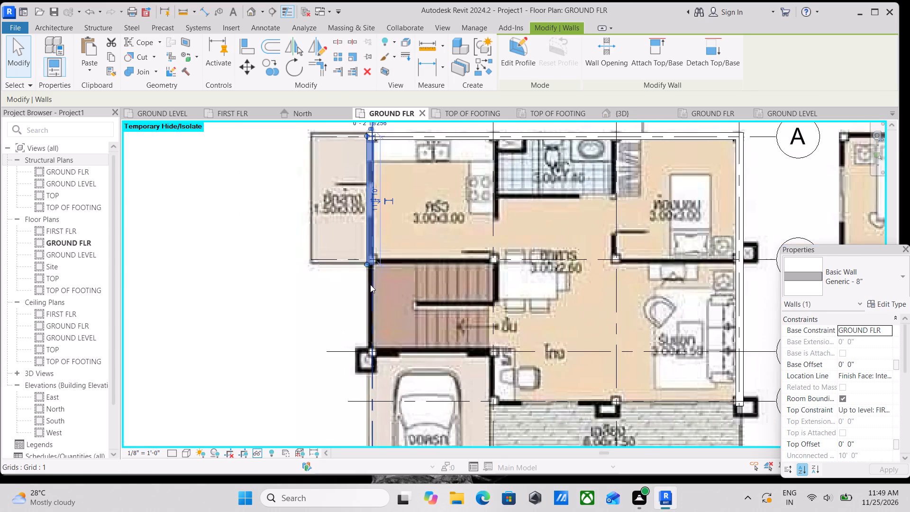
{"action": "scroll", "coordinate": [370, 284], "scroll_direction": "up", "scroll_amount": 3}
{"action": "left_click_drag", "start_coordinate": [366, 261], "coordinate": [366, 291]}
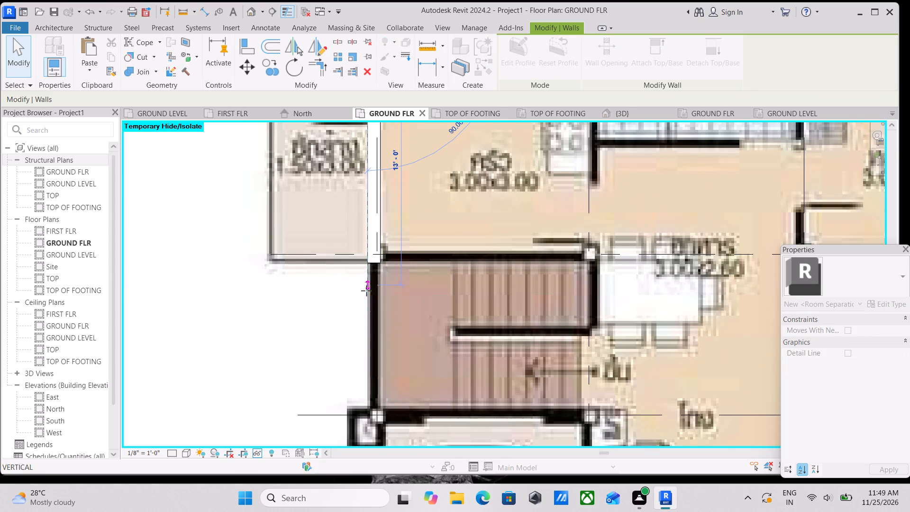
{"action": "left_click_drag", "start_coordinate": [366, 291], "coordinate": [372, 424]}
{"action": "scroll", "coordinate": [391, 312], "scroll_direction": "down", "scroll_amount": 5}
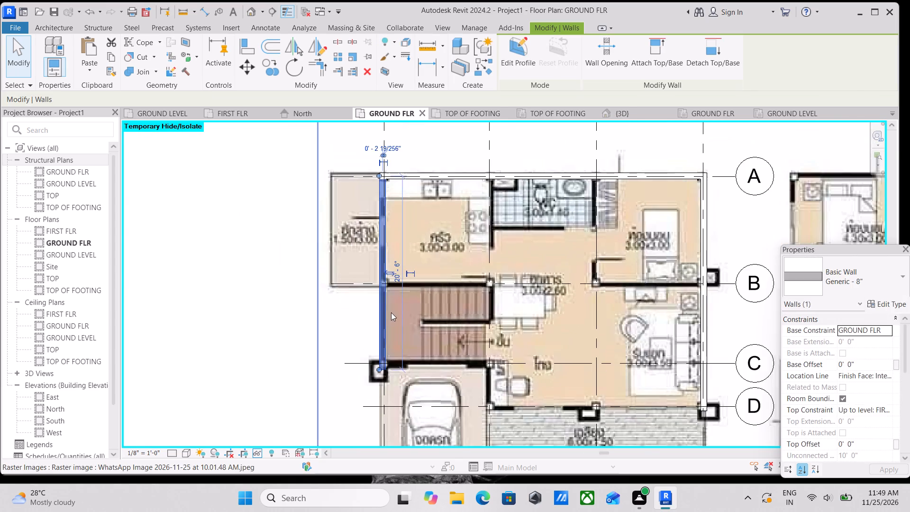
{"action": "key", "text": "Escape"}
Shorten the grid 1 wall's end at grid C slightly to line up with the garage-side face of the reference wall.
{"action": "scroll", "coordinate": [419, 302], "scroll_direction": "down", "scroll_amount": 4}
{"action": "middle_click_drag", "start_coordinate": [419, 302], "coordinate": [415, 226]}
{"action": "scroll", "coordinate": [472, 302], "scroll_direction": "up", "scroll_amount": 2}
{"action": "scroll", "coordinate": [335, 236], "scroll_direction": "up", "scroll_amount": 4}
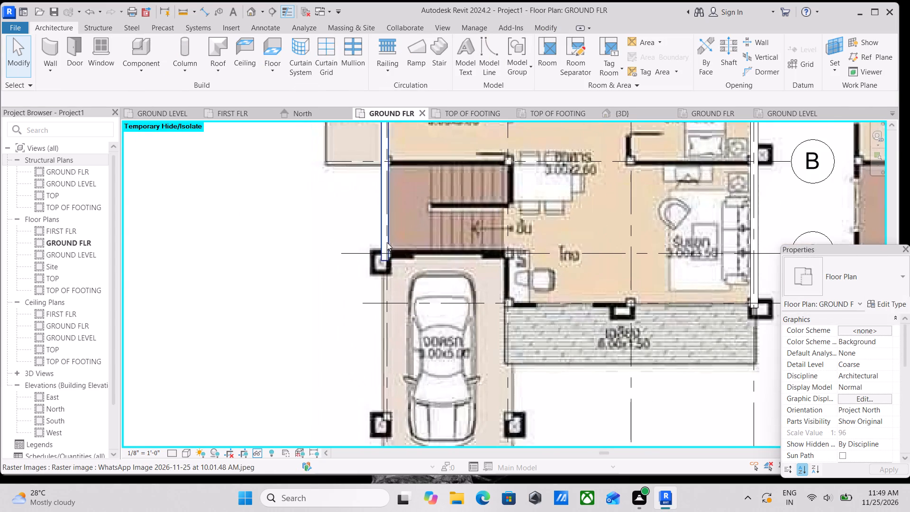
{"action": "scroll", "coordinate": [387, 242], "scroll_direction": "up", "scroll_amount": 12}
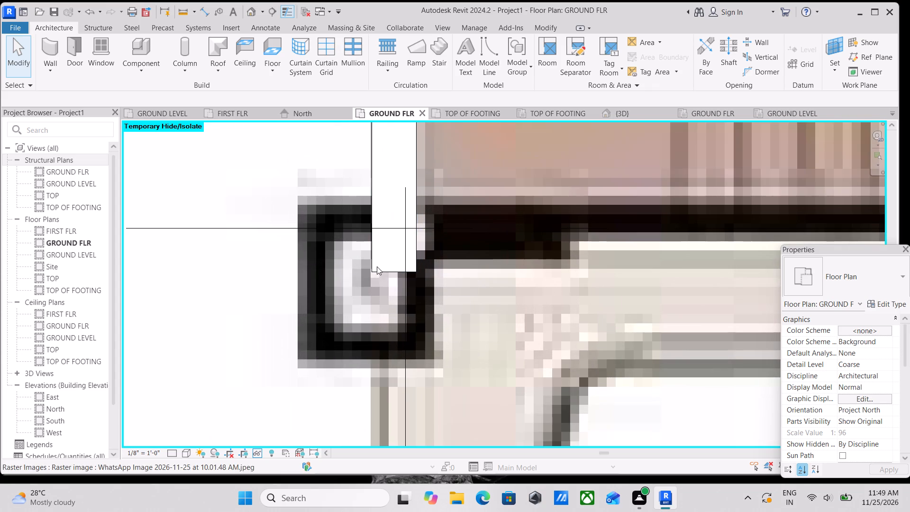
{"action": "left_click", "coordinate": [375, 266]}
{"action": "scroll", "coordinate": [375, 267], "scroll_direction": "up", "scroll_amount": 4}
{"action": "left_click_drag", "start_coordinate": [368, 277], "coordinate": [365, 254]}
{"action": "scroll", "coordinate": [423, 251], "scroll_direction": "down", "scroll_amount": 2}
{"action": "middle_click_drag", "start_coordinate": [423, 253], "coordinate": [422, 274]}
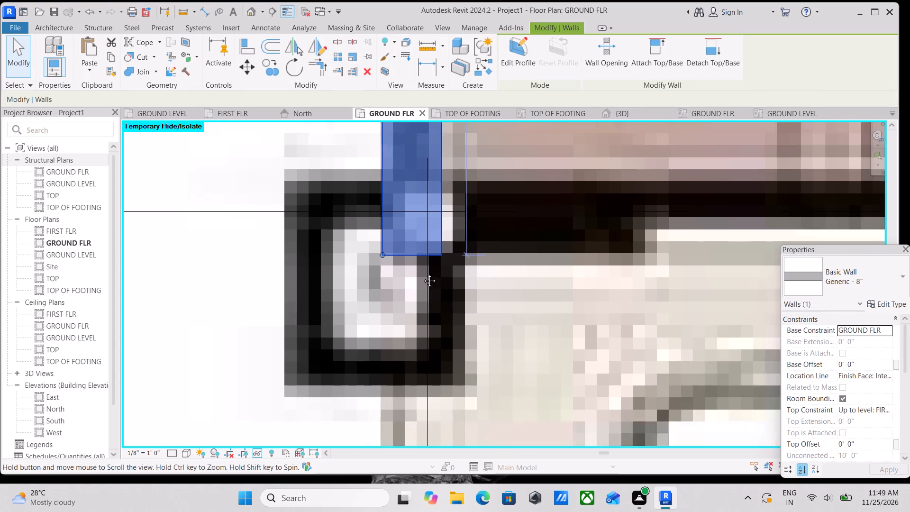
{"action": "middle_click_drag", "start_coordinate": [422, 274], "coordinate": [419, 326]}
{"action": "scroll", "coordinate": [417, 286], "scroll_direction": "down", "scroll_amount": 4}
{"action": "key", "text": "Escape"}
Draw a Generic - 8" wall about 11' long along grid C, from the grid 1 wall's end to grid 2.
{"action": "type", "text": "wa"}
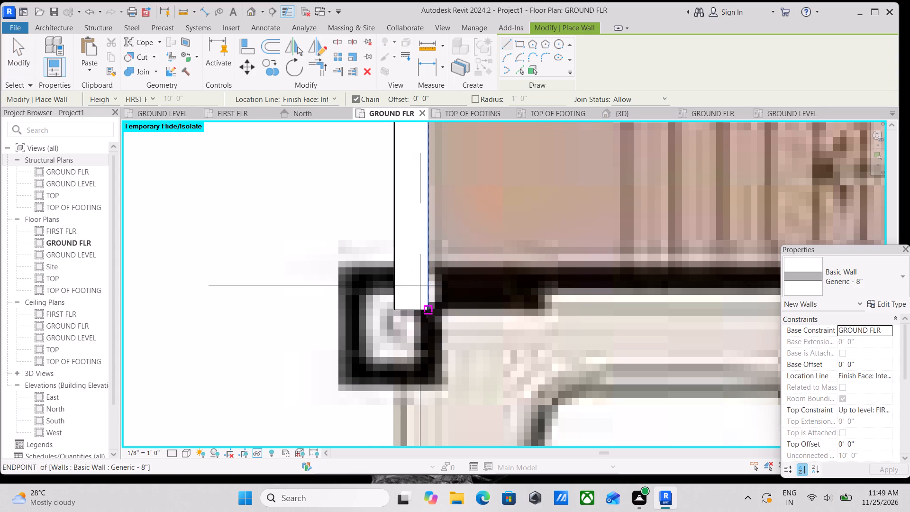
{"action": "left_click", "coordinate": [427, 312]}
{"action": "middle_click_drag", "start_coordinate": [534, 301], "coordinate": [415, 295]}
{"action": "scroll", "coordinate": [571, 289], "scroll_direction": "down", "scroll_amount": 1}
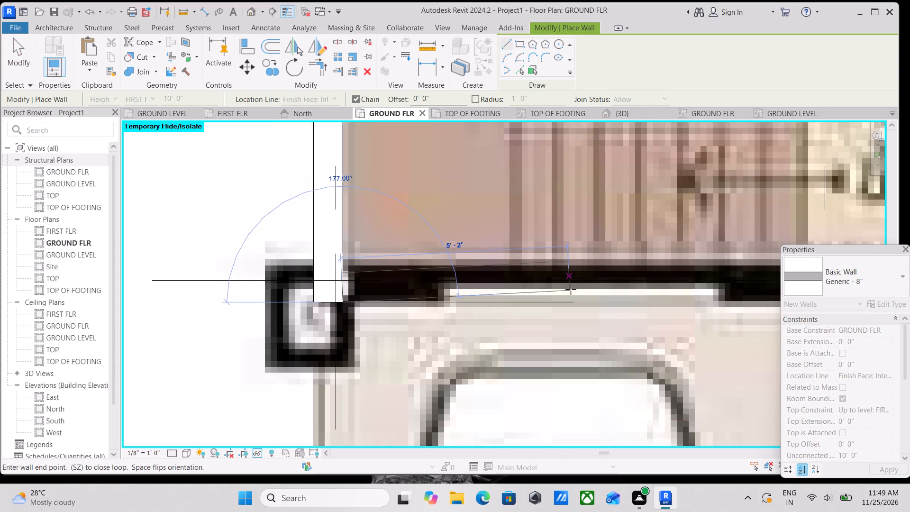
{"action": "middle_click_drag", "start_coordinate": [571, 289], "coordinate": [368, 289]}
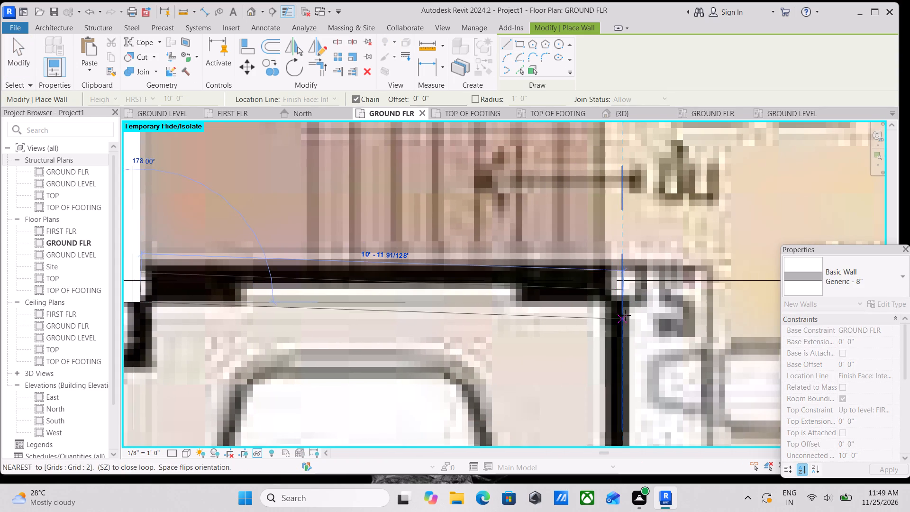
{"action": "left_click", "coordinate": [628, 302]}
{"action": "key", "text": "Escape"}
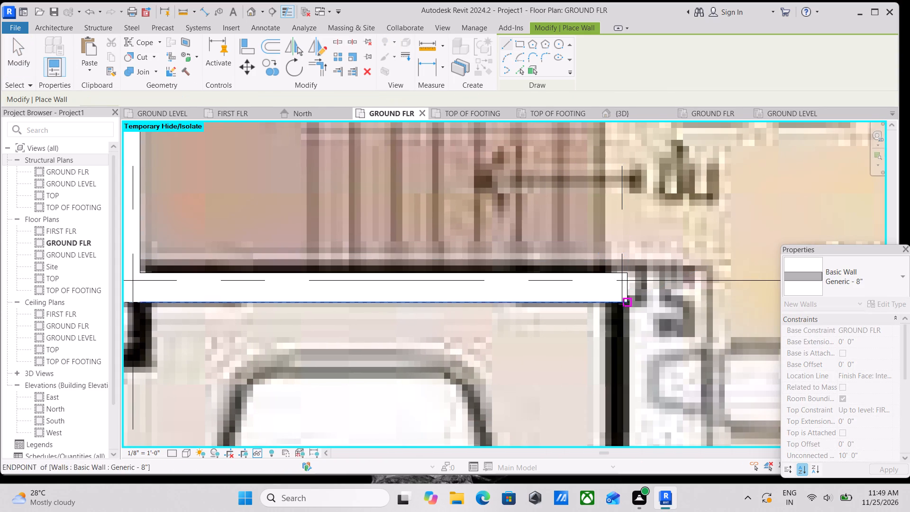
Draw a Generic - 8" wall about 4'-10" long along grid 2 from grid C to grid D, flipped to the garage side.
{"action": "left_click", "coordinate": [630, 307]}
{"action": "middle_click_drag", "start_coordinate": [629, 370], "coordinate": [604, 269]}
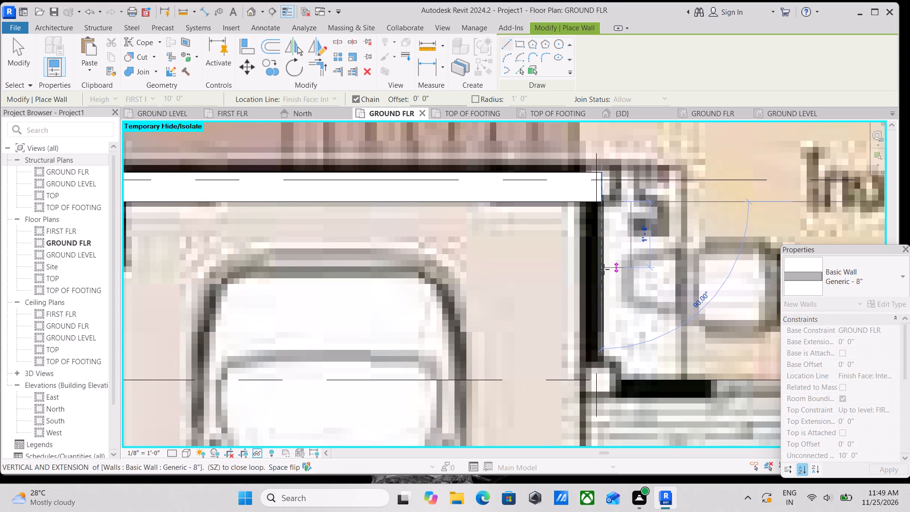
{"action": "key", "text": "space"}
{"action": "scroll", "coordinate": [611, 343], "scroll_direction": "down", "scroll_amount": 2}
{"action": "middle_click_drag", "start_coordinate": [611, 343], "coordinate": [593, 277]}
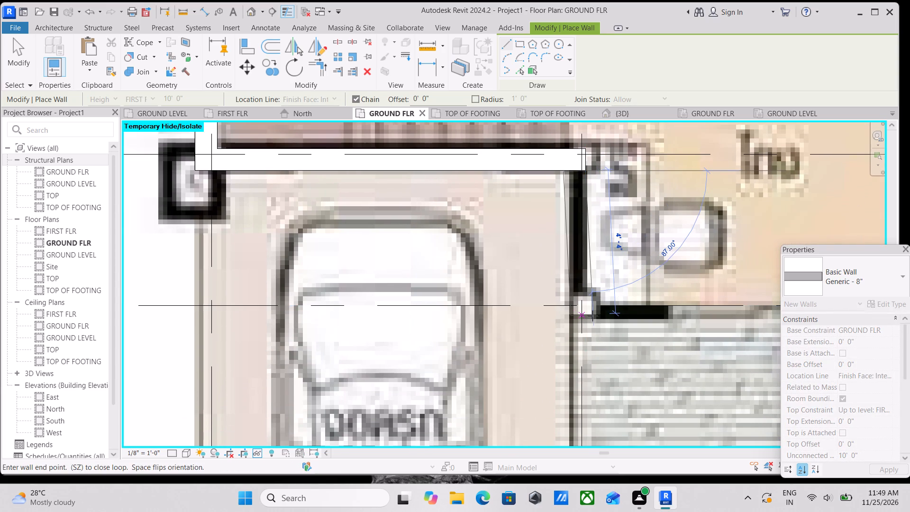
{"action": "left_click", "coordinate": [590, 319]}
{"action": "key", "text": "Escape"}
{"action": "key", "text": "Escape"}
{"action": "key", "text": "Escape"}
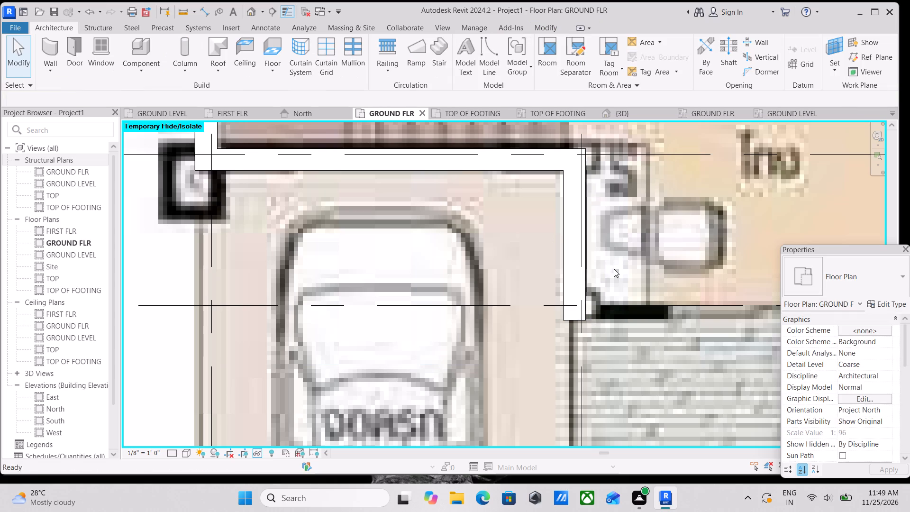
{"action": "key", "text": "Escape"}
{"action": "key", "text": "Escape"}
Nudge the short grid 2 wall slightly away from the garage so it sits centred on grid 2.
{"action": "left_click", "coordinate": [582, 269]}
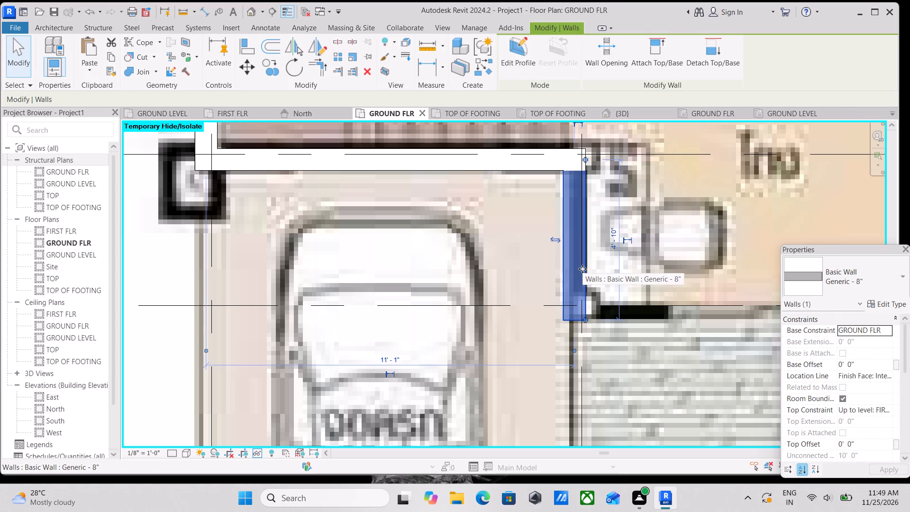
{"action": "key", "text": "Right"}
{"action": "key", "text": "Right"}
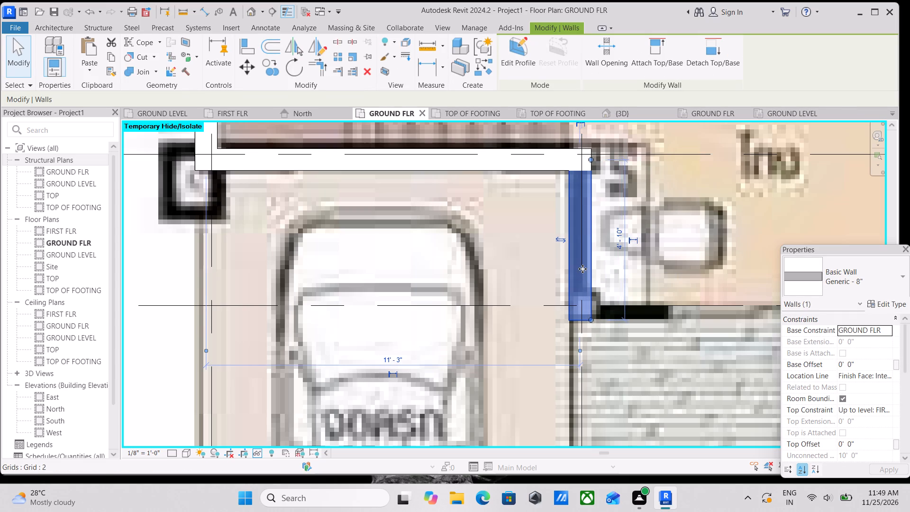
{"action": "key", "text": "Right"}
{"action": "key", "text": "Left"}
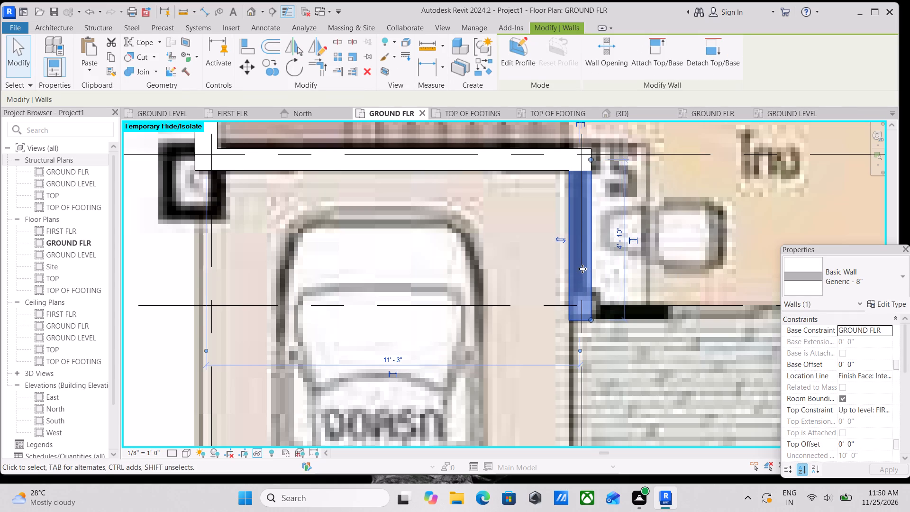
Nudge the grid C wall between the garage and staircase slightly toward the staircase to sit centred on grid C.
{"action": "middle_click_drag", "start_coordinate": [587, 274], "coordinate": [593, 391]}
{"action": "scroll", "coordinate": [544, 266], "scroll_direction": "up", "scroll_amount": 2}
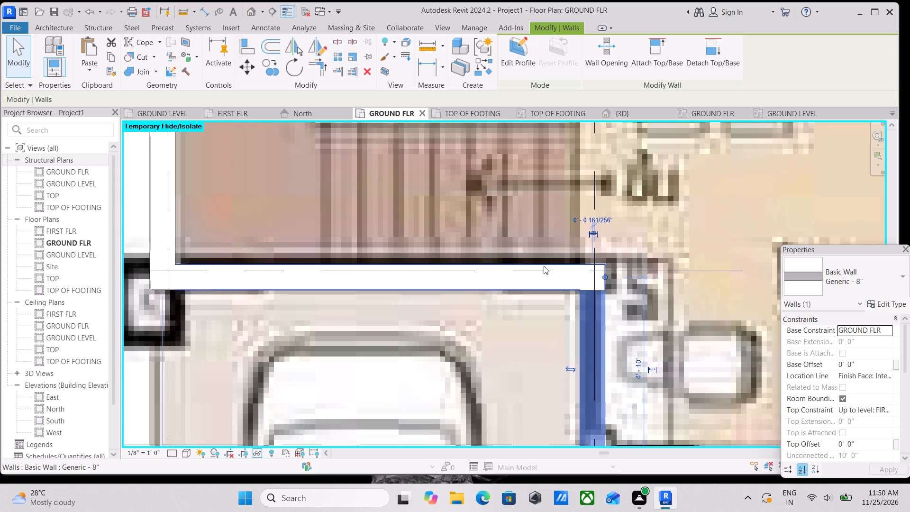
{"action": "scroll", "coordinate": [544, 266], "scroll_direction": "up", "scroll_amount": 1}
{"action": "left_click", "coordinate": [548, 298]}
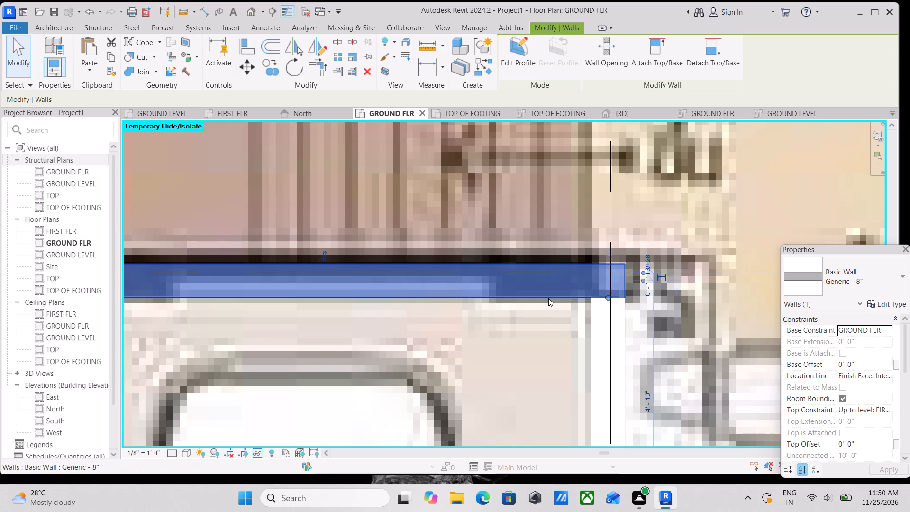
{"action": "key", "text": "Up"}
{"action": "key", "text": "Up"}
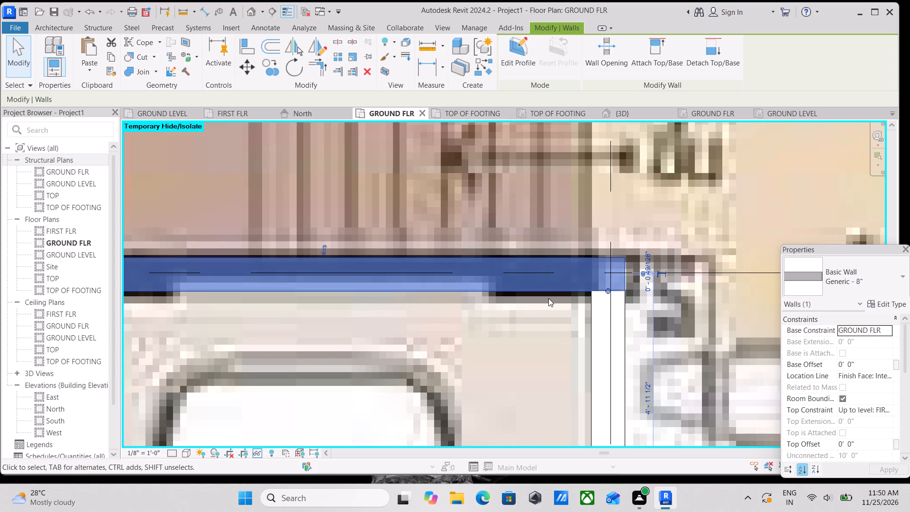
{"action": "key", "text": "Up"}
Draw a Generic - 8" wall along grid D from the short grid 2 wall's end to the living room's outer wall.
{"action": "scroll", "coordinate": [548, 298], "scroll_direction": "down", "scroll_amount": 5}
{"action": "middle_click", "coordinate": [552, 295]}
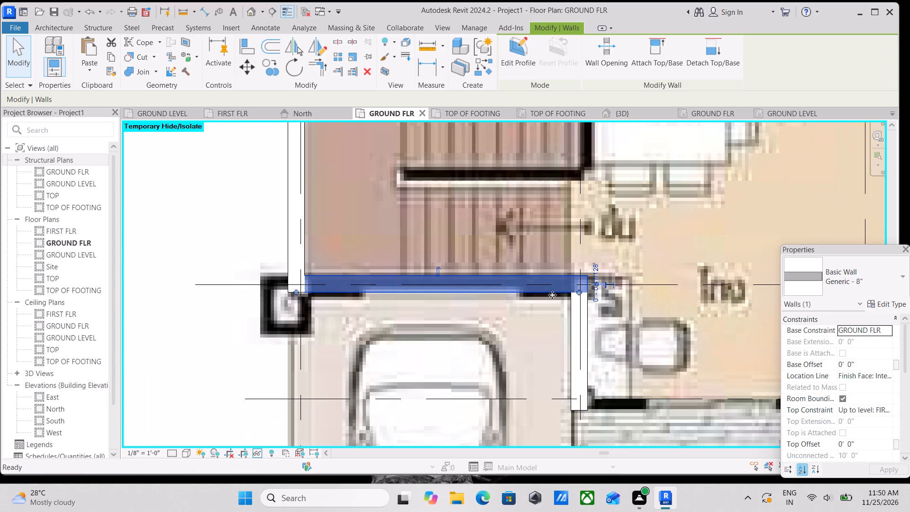
{"action": "scroll", "coordinate": [362, 277], "scroll_direction": "up", "scroll_amount": 3}
{"action": "middle_click_drag", "start_coordinate": [515, 284], "coordinate": [434, 255]}
{"action": "middle_click_drag", "start_coordinate": [623, 326], "coordinate": [583, 274]}
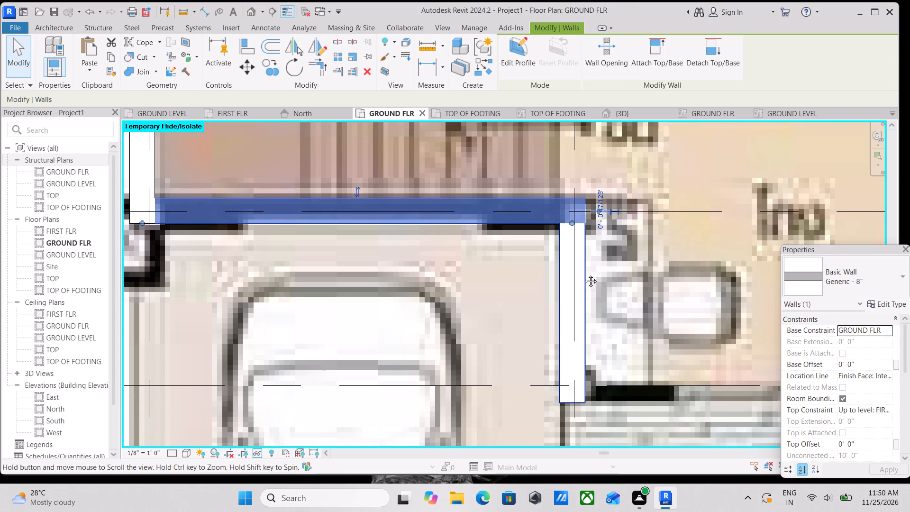
{"action": "middle_click_drag", "start_coordinate": [583, 274], "coordinate": [583, 274]}
{"action": "middle_click_drag", "start_coordinate": [596, 338], "coordinate": [575, 286]}
{"action": "scroll", "coordinate": [567, 322], "scroll_direction": "down", "scroll_amount": 5}
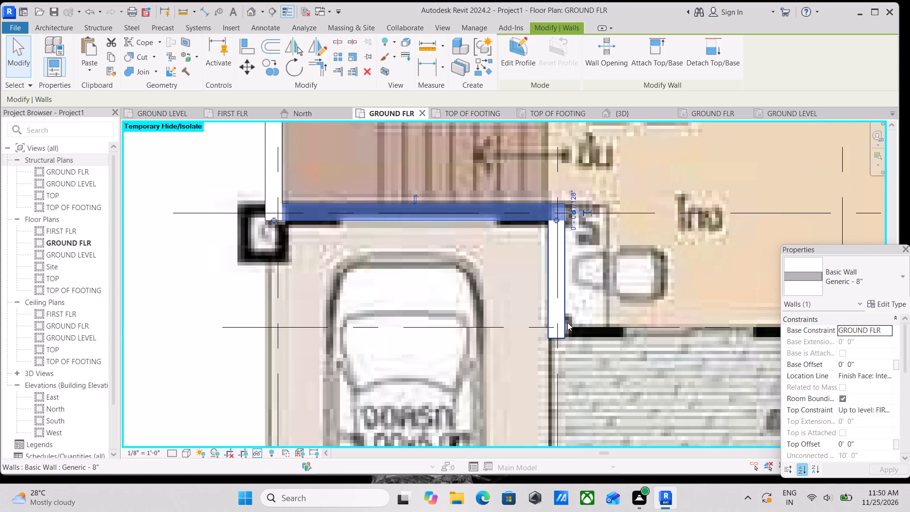
{"action": "scroll", "coordinate": [567, 322], "scroll_direction": "down", "scroll_amount": 2}
{"action": "middle_click_drag", "start_coordinate": [567, 322], "coordinate": [500, 318]}
{"action": "middle_click_drag", "start_coordinate": [537, 312], "coordinate": [468, 350]}
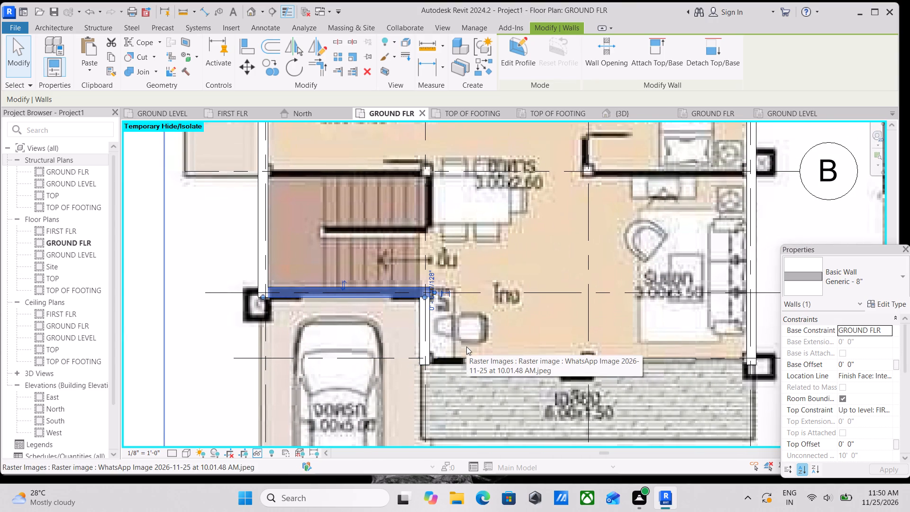
{"action": "type", "text": "wa"}
{"action": "scroll", "coordinate": [459, 364], "scroll_direction": "up", "scroll_amount": 3}
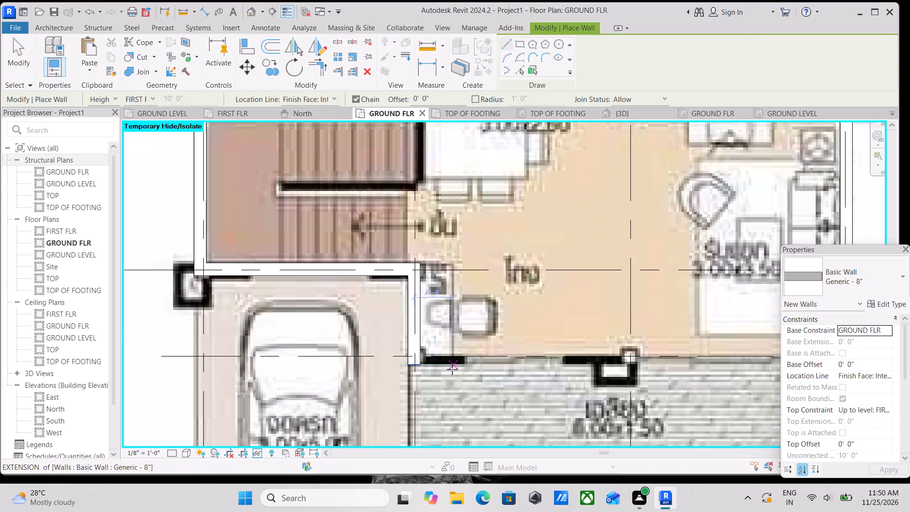
{"action": "scroll", "coordinate": [432, 368], "scroll_direction": "up", "scroll_amount": 6}
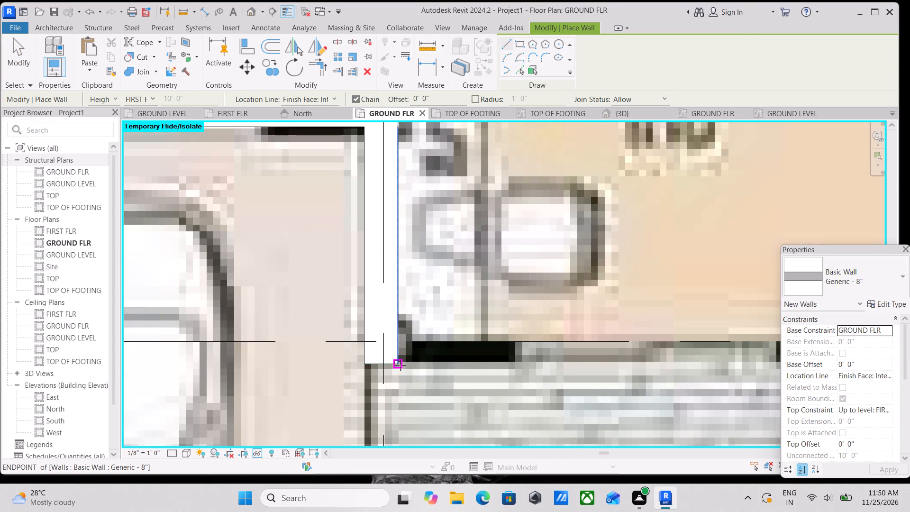
{"action": "left_click", "coordinate": [398, 362]}
{"action": "middle_click_drag", "start_coordinate": [552, 351], "coordinate": [299, 337]}
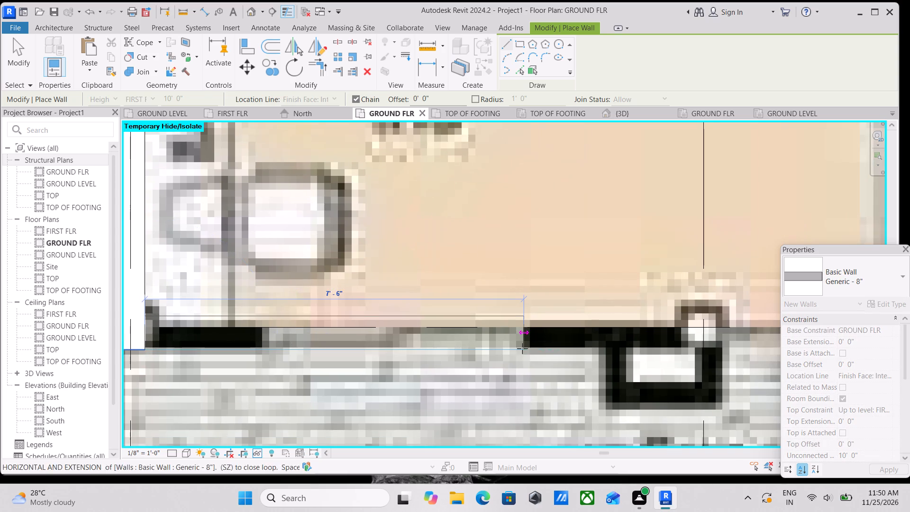
{"action": "middle_click_drag", "start_coordinate": [522, 348], "coordinate": [296, 345]}
{"action": "middle_click_drag", "start_coordinate": [519, 351], "coordinate": [323, 350]}
{"action": "scroll", "coordinate": [324, 350], "scroll_direction": "down", "scroll_amount": 6}
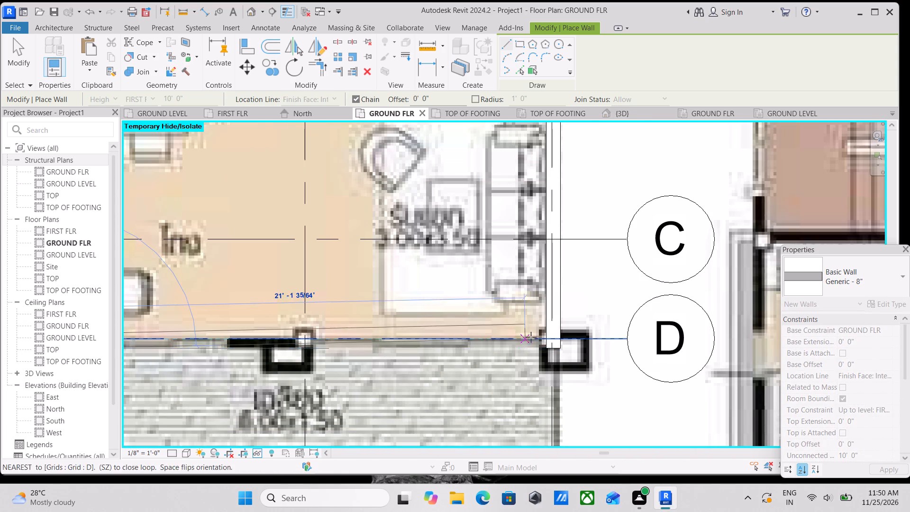
{"action": "scroll", "coordinate": [549, 347], "scroll_direction": "up", "scroll_amount": 3}
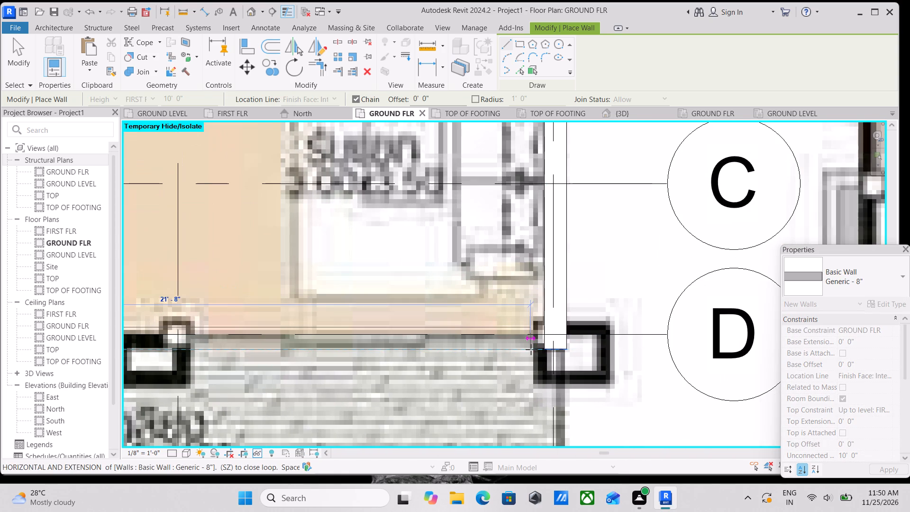
{"action": "left_click", "coordinate": [547, 350]}
{"action": "key", "text": "Escape"}
{"action": "scroll", "coordinate": [539, 350], "scroll_direction": "down", "scroll_amount": 4}
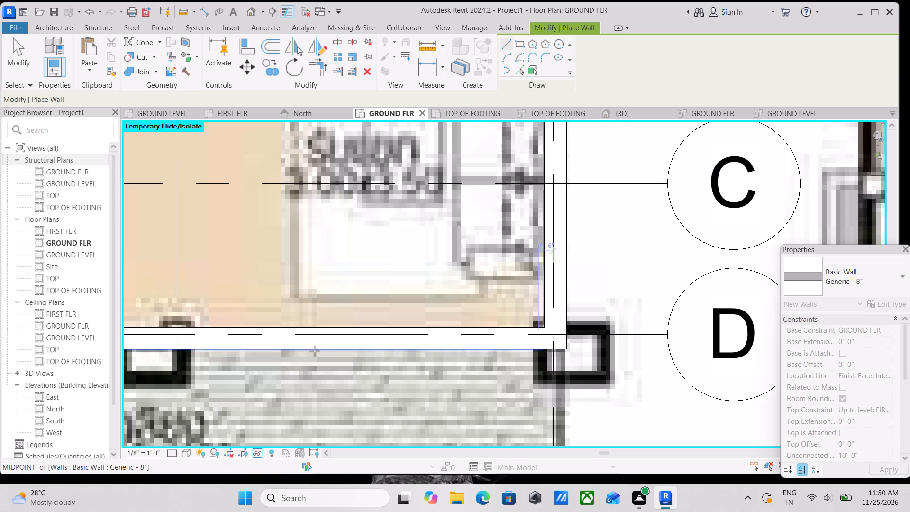
{"action": "scroll", "coordinate": [308, 351], "scroll_direction": "down", "scroll_amount": 7}
{"action": "middle_click_drag", "start_coordinate": [288, 340], "coordinate": [497, 369]}
{"action": "scroll", "coordinate": [551, 310], "scroll_direction": "up", "scroll_amount": 2}
{"action": "scroll", "coordinate": [460, 302], "scroll_direction": "up", "scroll_amount": 1}
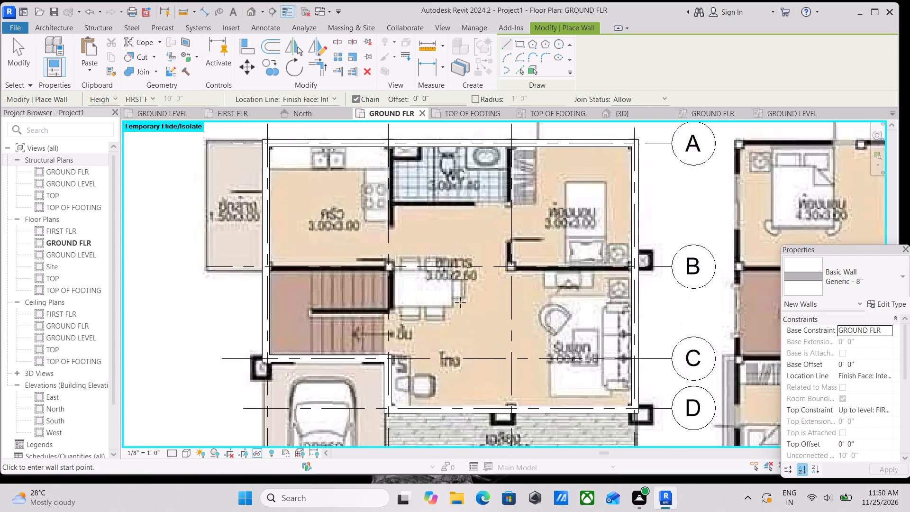
{"action": "scroll", "coordinate": [460, 302], "scroll_direction": "up", "scroll_amount": 2}
{"action": "middle_click_drag", "start_coordinate": [460, 302], "coordinate": [486, 332]}
{"action": "key", "text": "Escape"}
Start a stair with a sketched run and draw a boundary line about 10'-9" long along the grid C wall's staircase-side face.
{"action": "scroll", "coordinate": [394, 317], "scroll_direction": "down", "scroll_amount": 2}
{"action": "middle_click_drag", "start_coordinate": [394, 317], "coordinate": [505, 280]}
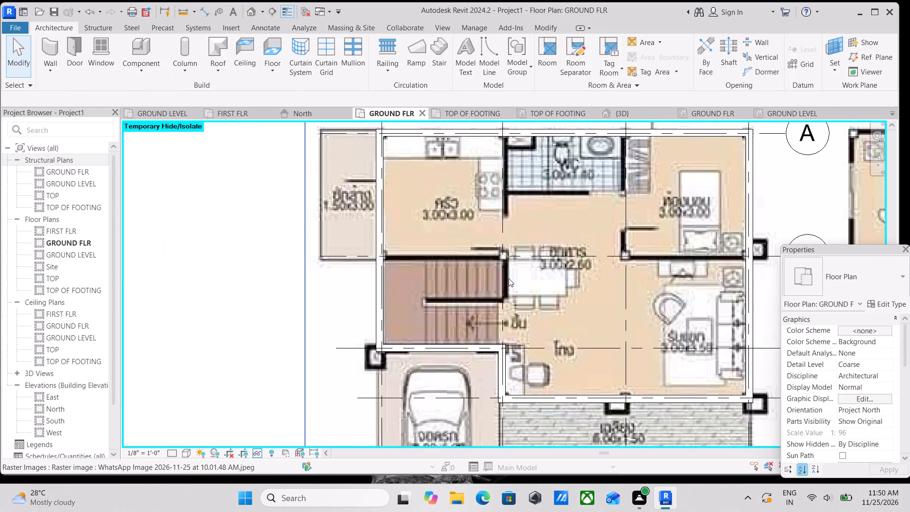
{"action": "scroll", "coordinate": [423, 279], "scroll_direction": "down", "scroll_amount": 3}
{"action": "middle_click_drag", "start_coordinate": [423, 279], "coordinate": [437, 296]}
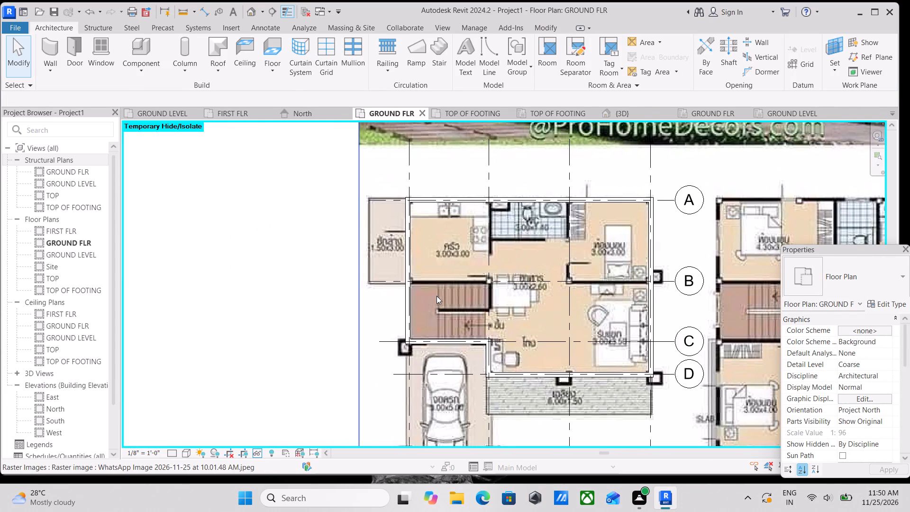
{"action": "scroll", "coordinate": [495, 273], "scroll_direction": "up", "scroll_amount": 5}
{"action": "scroll", "coordinate": [427, 356], "scroll_direction": "up", "scroll_amount": 3}
{"action": "middle_click_drag", "start_coordinate": [364, 291], "coordinate": [470, 289]}
{"action": "scroll", "coordinate": [466, 293], "scroll_direction": "up", "scroll_amount": 1}
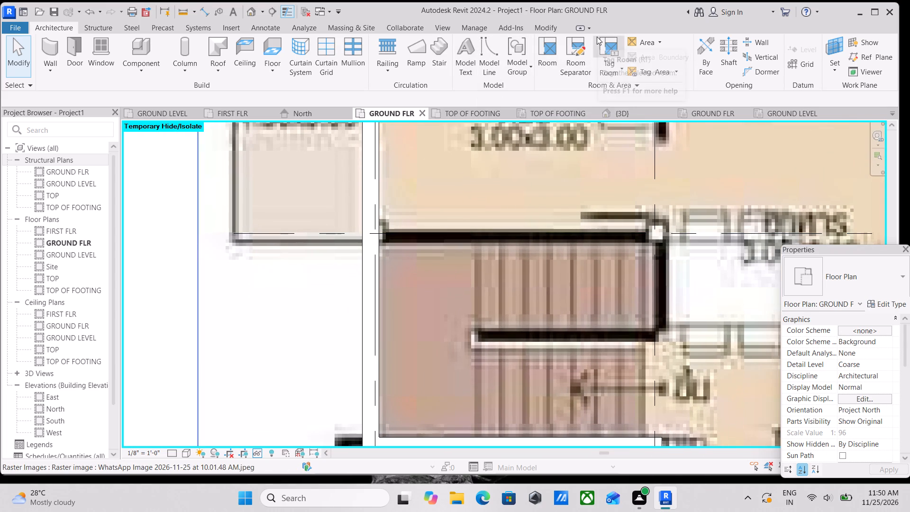
{"action": "left_click", "coordinate": [437, 72]}
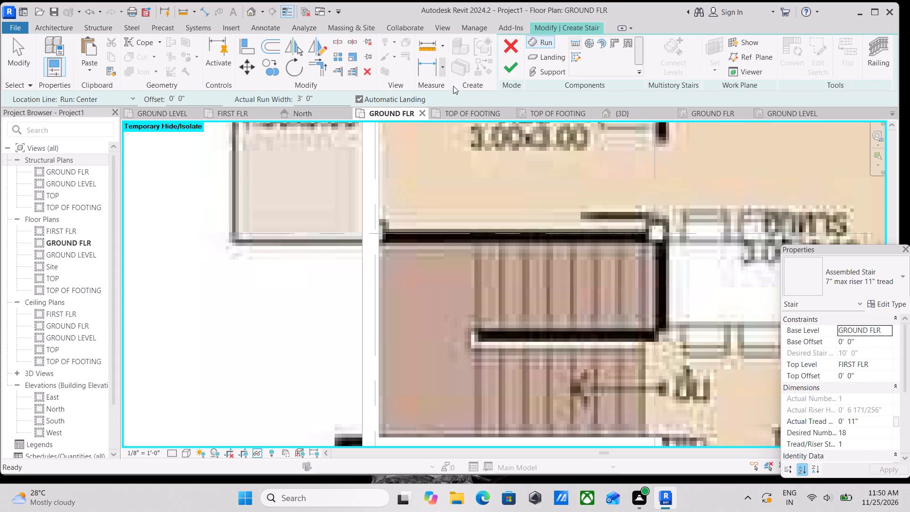
{"action": "left_click", "coordinate": [572, 57]}
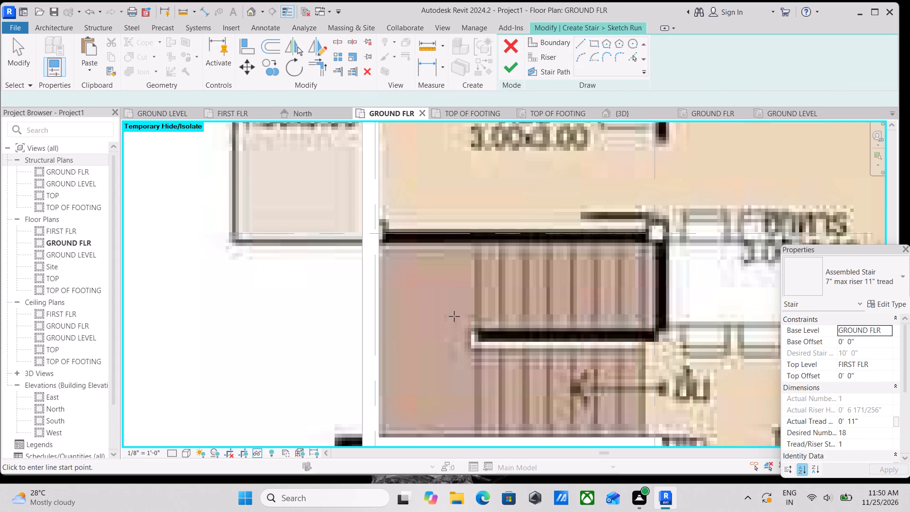
{"action": "middle_click_drag", "start_coordinate": [454, 315], "coordinate": [421, 215]}
{"action": "scroll", "coordinate": [606, 335], "scroll_direction": "up", "scroll_amount": 3}
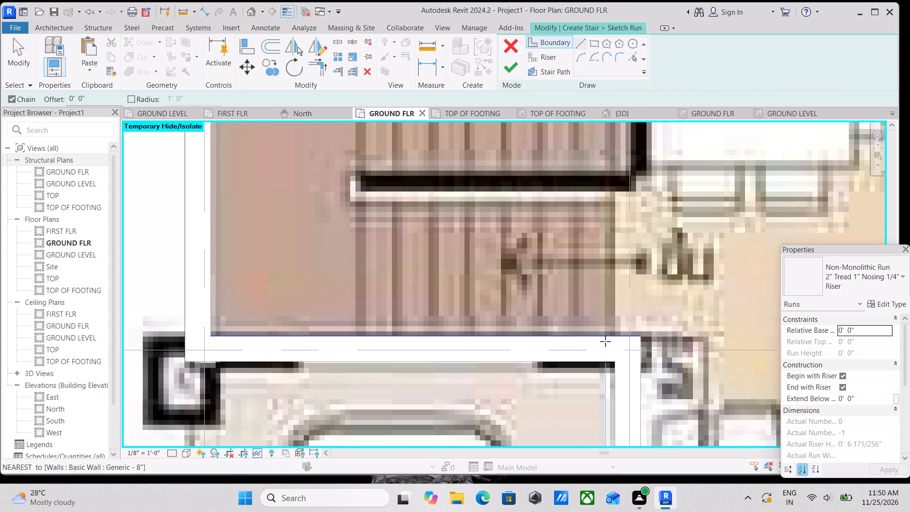
{"action": "scroll", "coordinate": [625, 338], "scroll_direction": "up", "scroll_amount": 3}
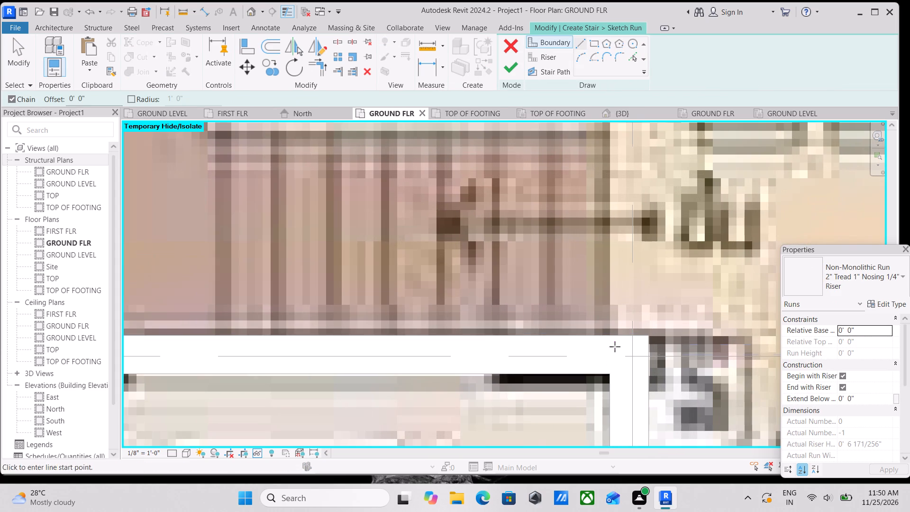
{"action": "left_click", "coordinate": [619, 336]}
{"action": "middle_click_drag", "start_coordinate": [452, 338], "coordinate": [601, 342]}
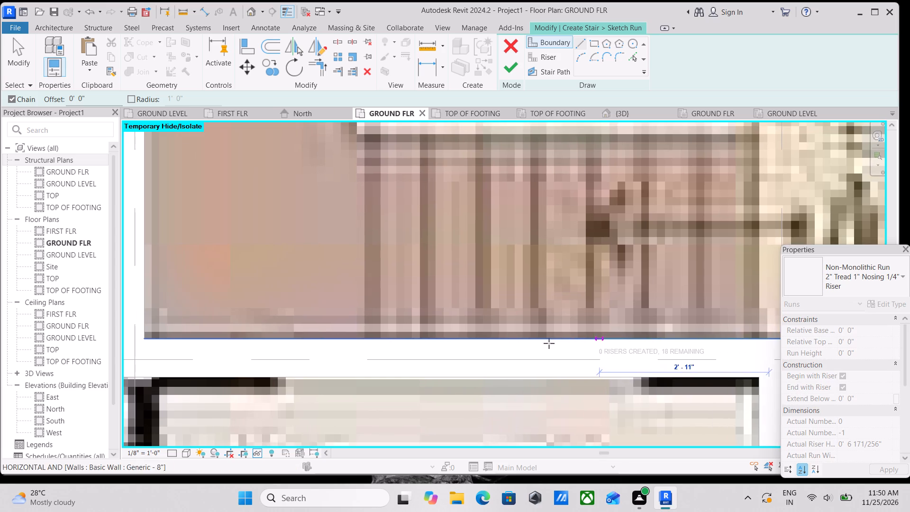
{"action": "middle_click_drag", "start_coordinate": [317, 336], "coordinate": [584, 338]}
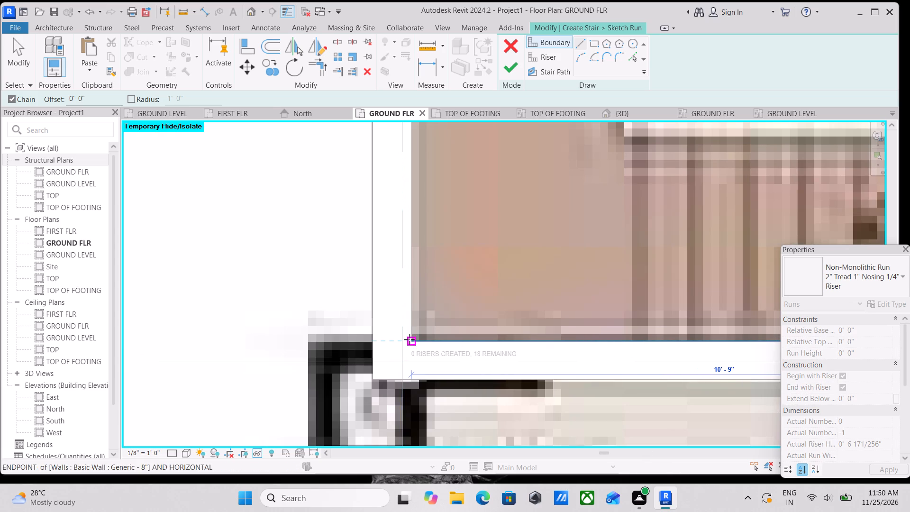
{"action": "left_click", "coordinate": [409, 339]}
Draw a stair boundary line about 7'-9" long along the outer wall's inner face, from the grid C wall to the kitchen side.
{"action": "middle_click_drag", "start_coordinate": [412, 290], "coordinate": [428, 431]}
{"action": "middle_click_drag", "start_coordinate": [440, 301], "coordinate": [449, 446]}
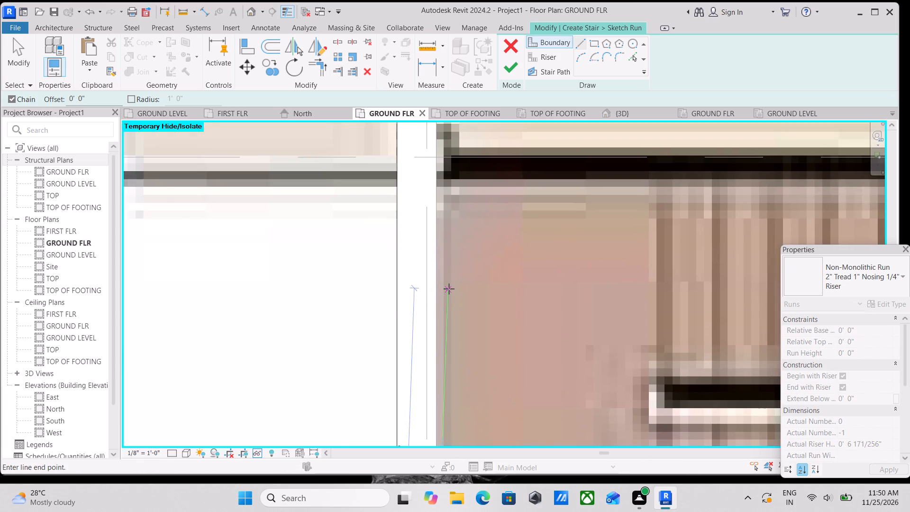
{"action": "scroll", "coordinate": [449, 289], "scroll_direction": "down", "scroll_amount": 1}
{"action": "middle_click_drag", "start_coordinate": [449, 289], "coordinate": [445, 377]}
{"action": "scroll", "coordinate": [434, 285], "scroll_direction": "down", "scroll_amount": 5}
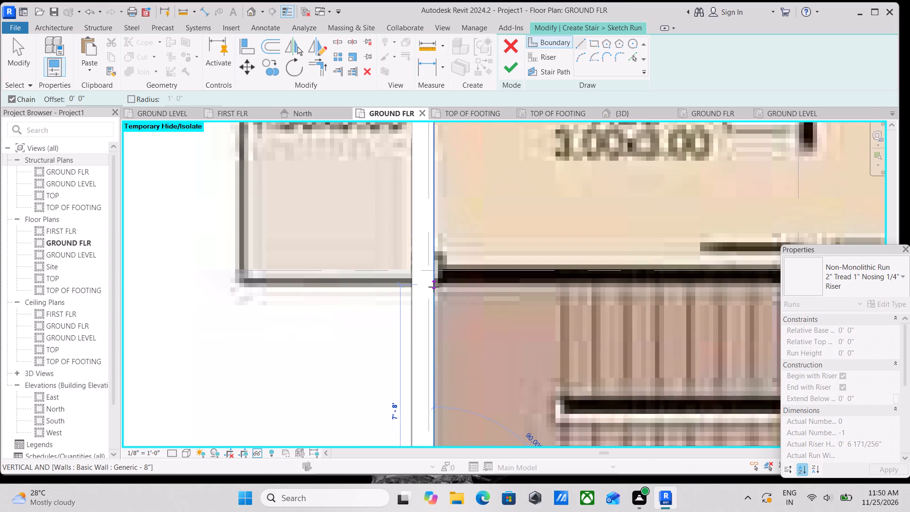
{"action": "scroll", "coordinate": [434, 287], "scroll_direction": "down", "scroll_amount": 1}
{"action": "scroll", "coordinate": [434, 285], "scroll_direction": "up", "scroll_amount": 3}
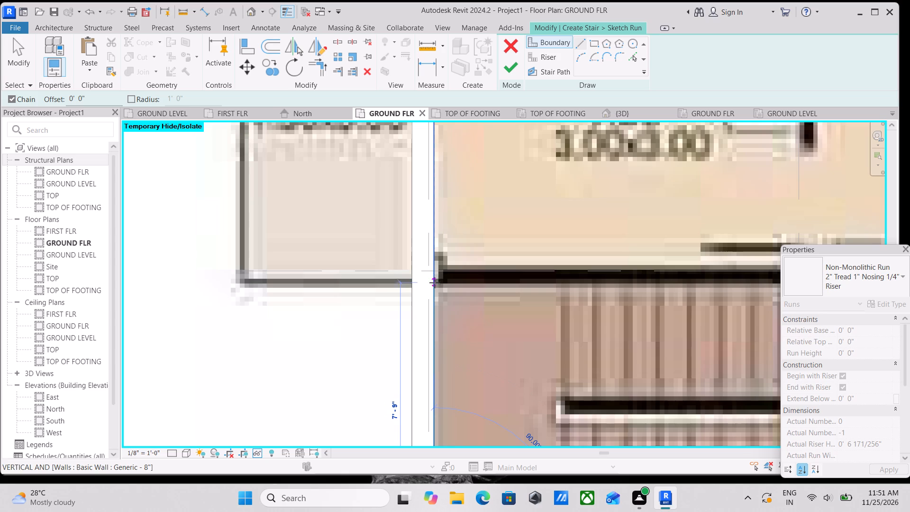
{"action": "left_click", "coordinate": [435, 283]}
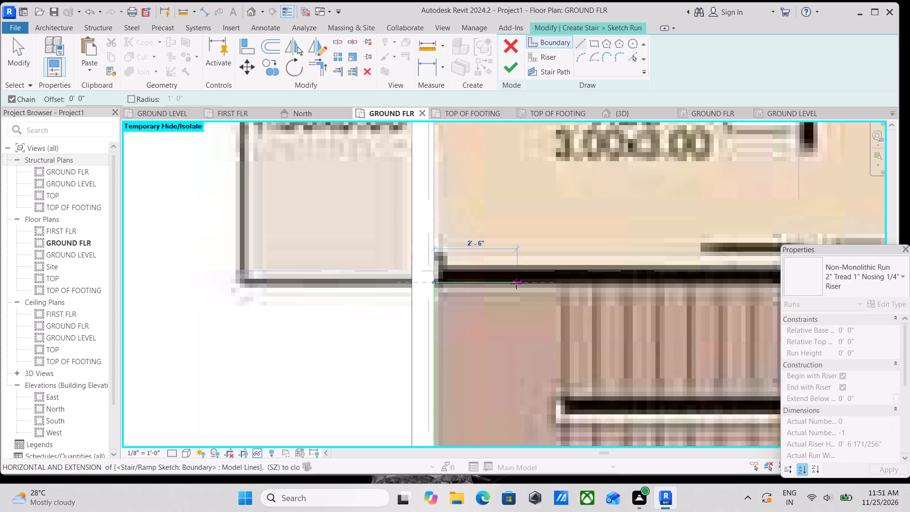
Draw a boundary line about 10'-11" long along the staircase's kitchen side near grid B, from the outer wall to grid 2.
{"action": "middle_click_drag", "start_coordinate": [516, 283], "coordinate": [398, 292]}
{"action": "middle_click_drag", "start_coordinate": [549, 298], "coordinate": [475, 298]}
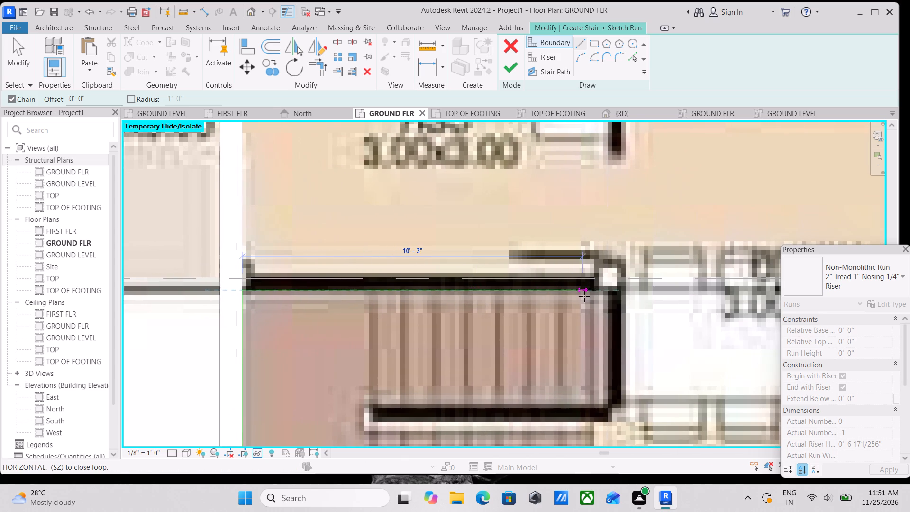
{"action": "left_click", "coordinate": [607, 296]}
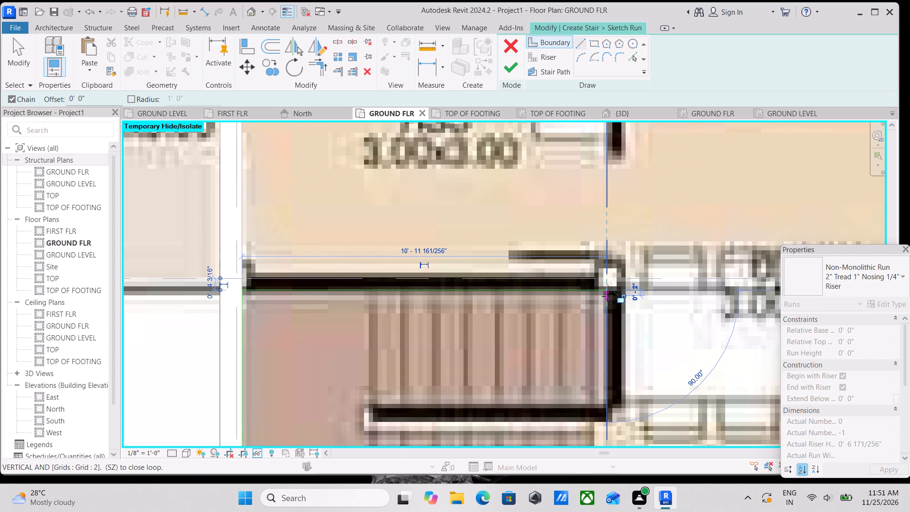
{"action": "key", "text": "Escape"}
{"action": "middle_click_drag", "start_coordinate": [463, 388], "coordinate": [470, 347]}
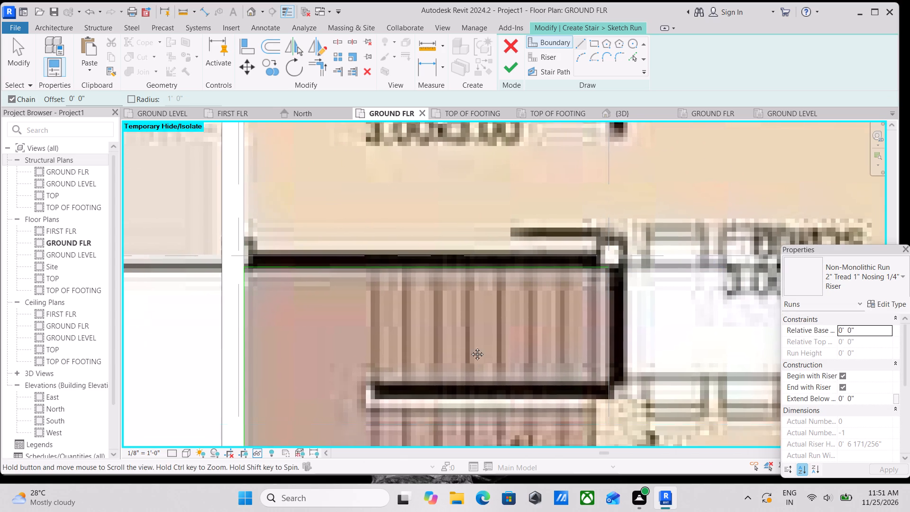
{"action": "middle_click_drag", "start_coordinate": [470, 347], "coordinate": [489, 316]}
{"action": "scroll", "coordinate": [624, 329], "scroll_direction": "up", "scroll_amount": 3}
{"action": "scroll", "coordinate": [572, 320], "scroll_direction": "down", "scroll_amount": 2}
{"action": "middle_click_drag", "start_coordinate": [572, 320], "coordinate": [579, 347]}
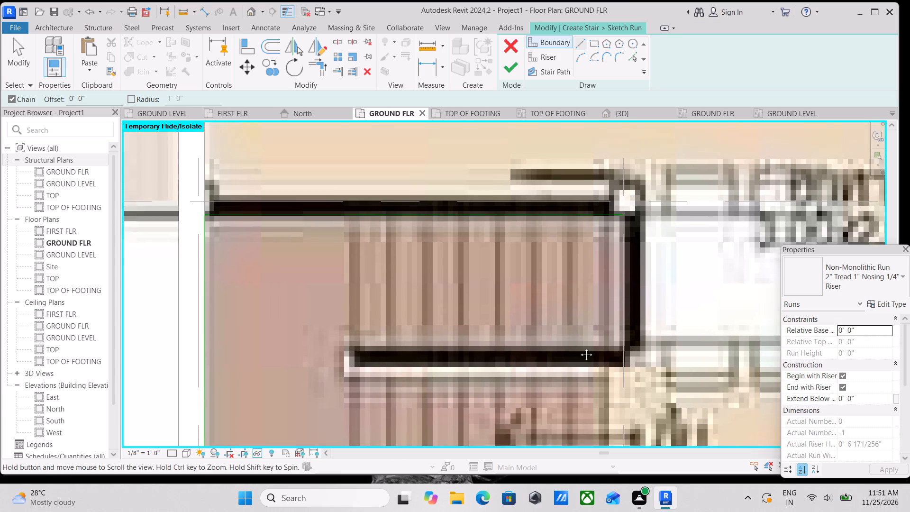
{"action": "middle_click_drag", "start_coordinate": [579, 347], "coordinate": [583, 357]}
{"action": "key", "text": "Escape"}
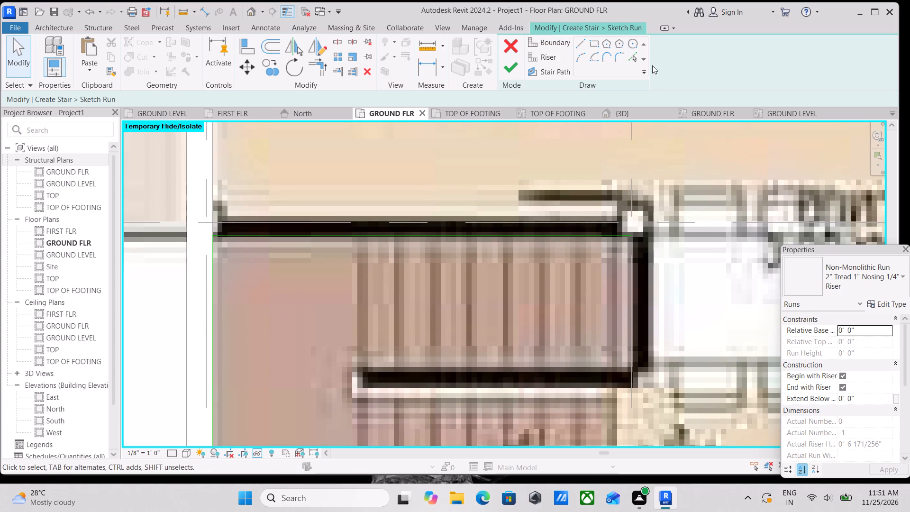
Add two boundary lines with Pick Lines at a 3' offset, inward from the kitchen-side boundary and from the grid C wall's face.
{"action": "left_click", "coordinate": [643, 60]}
{"action": "left_click", "coordinate": [635, 55]}
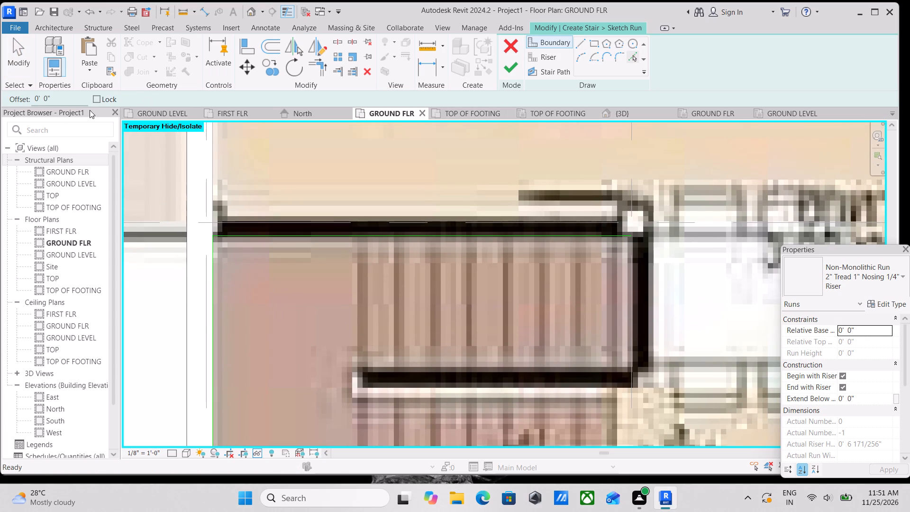
{"action": "left_click_drag", "start_coordinate": [59, 98], "coordinate": [0, 103]}
{"action": "type", "text": "3'"}
{"action": "key", "text": "Return"}
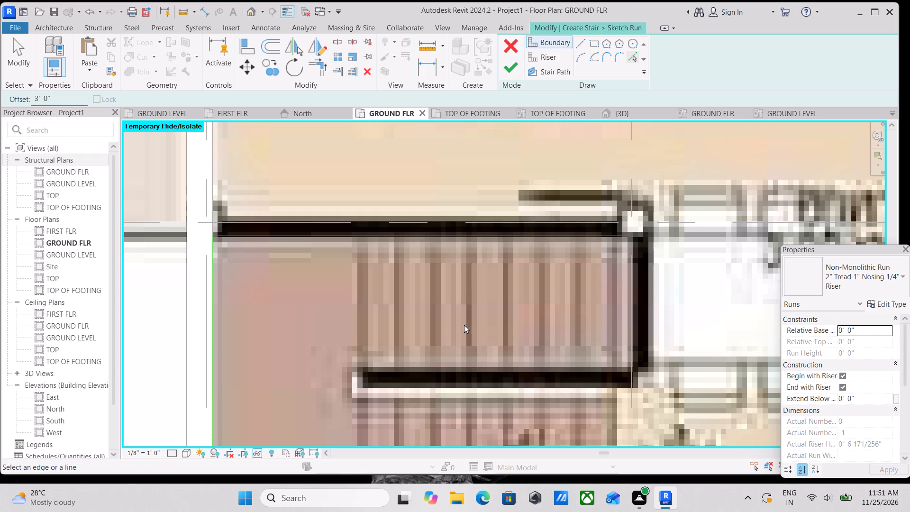
{"action": "left_click", "coordinate": [527, 240]}
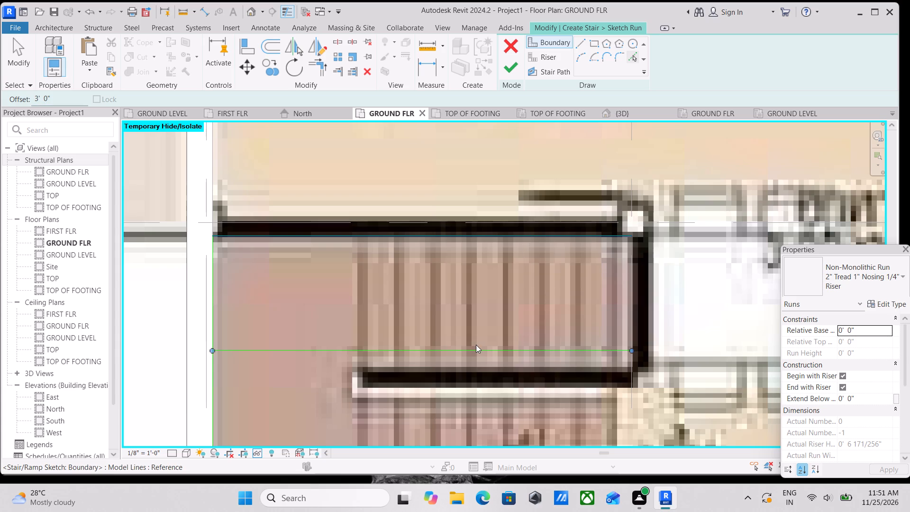
{"action": "middle_click_drag", "start_coordinate": [475, 345], "coordinate": [546, 235]}
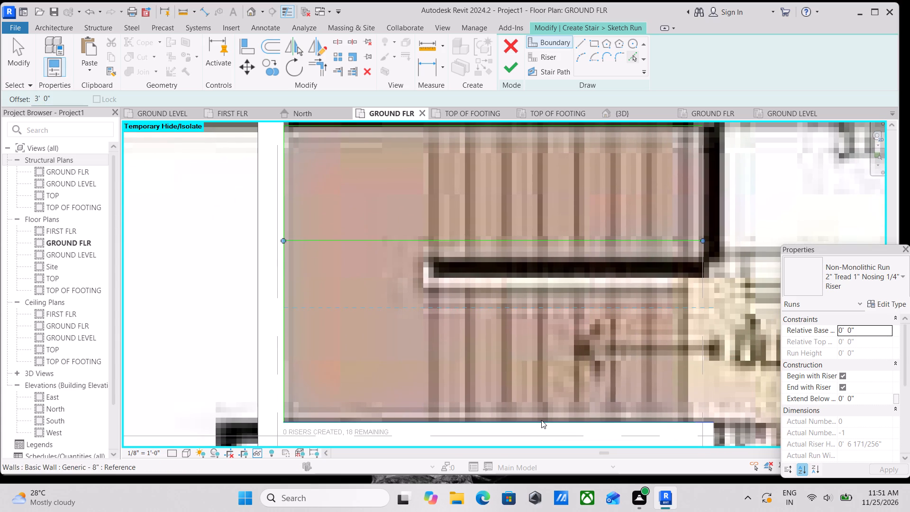
{"action": "left_click", "coordinate": [541, 419]}
{"action": "middle_click_drag", "start_coordinate": [538, 349], "coordinate": [614, 348]}
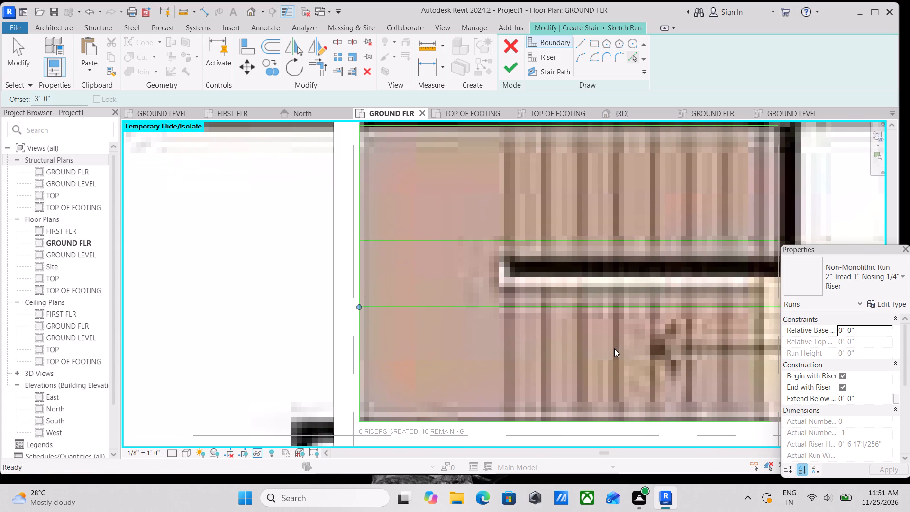
{"action": "key", "text": "Escape"}
{"action": "key", "text": "Escape"}
{"action": "key", "text": "Escape"}
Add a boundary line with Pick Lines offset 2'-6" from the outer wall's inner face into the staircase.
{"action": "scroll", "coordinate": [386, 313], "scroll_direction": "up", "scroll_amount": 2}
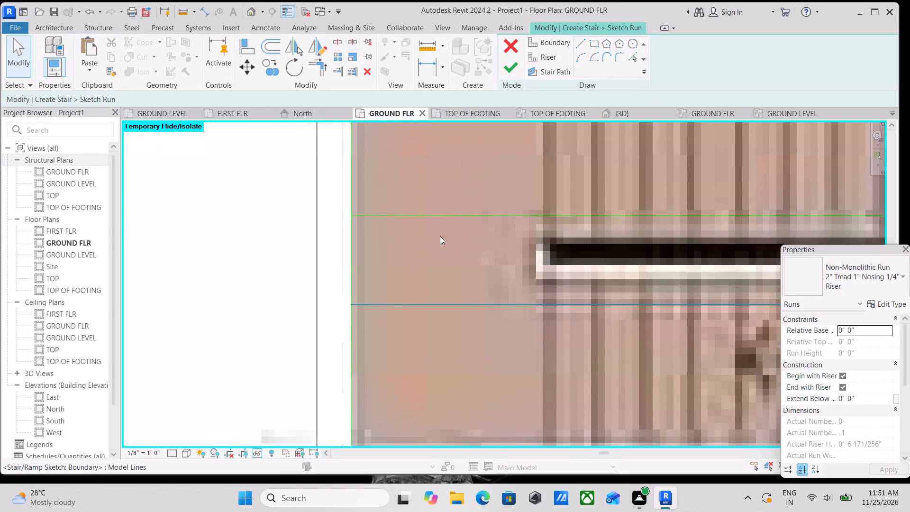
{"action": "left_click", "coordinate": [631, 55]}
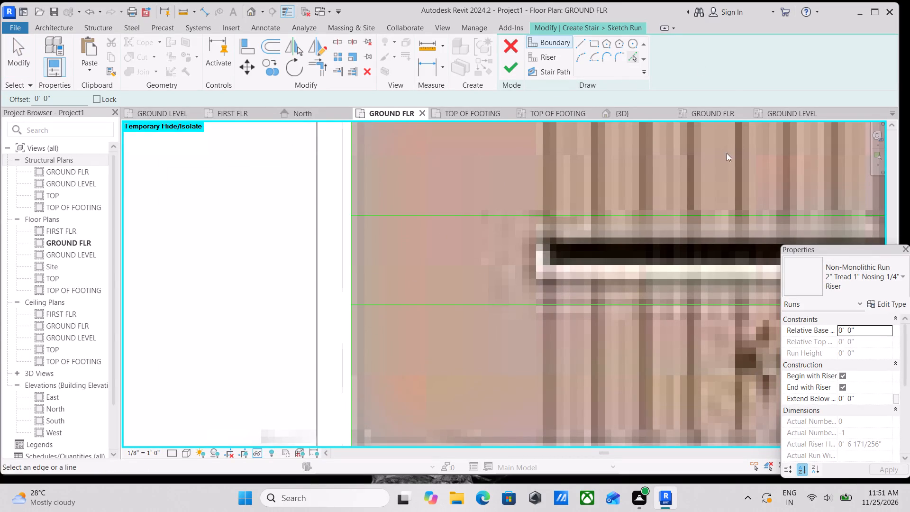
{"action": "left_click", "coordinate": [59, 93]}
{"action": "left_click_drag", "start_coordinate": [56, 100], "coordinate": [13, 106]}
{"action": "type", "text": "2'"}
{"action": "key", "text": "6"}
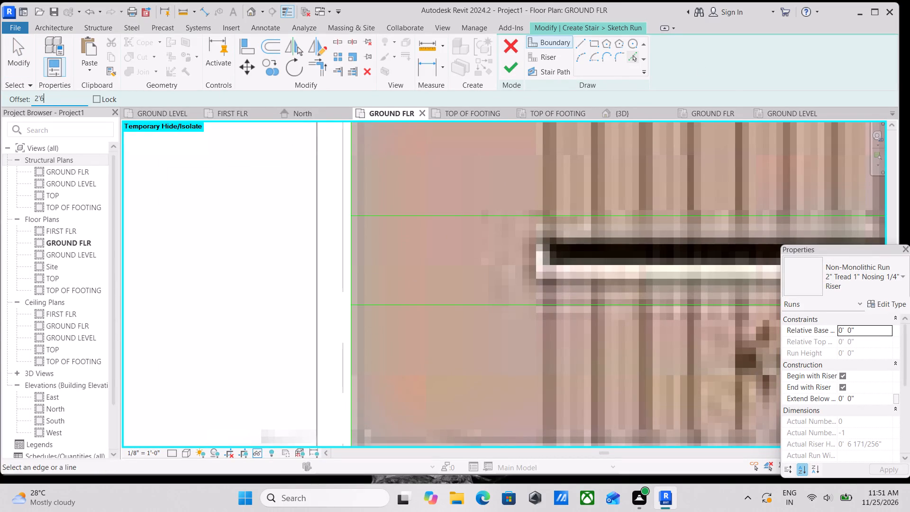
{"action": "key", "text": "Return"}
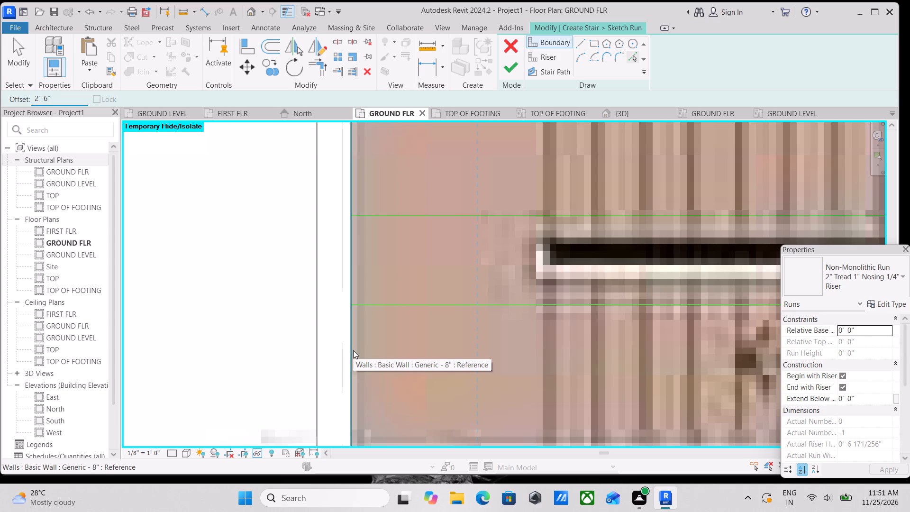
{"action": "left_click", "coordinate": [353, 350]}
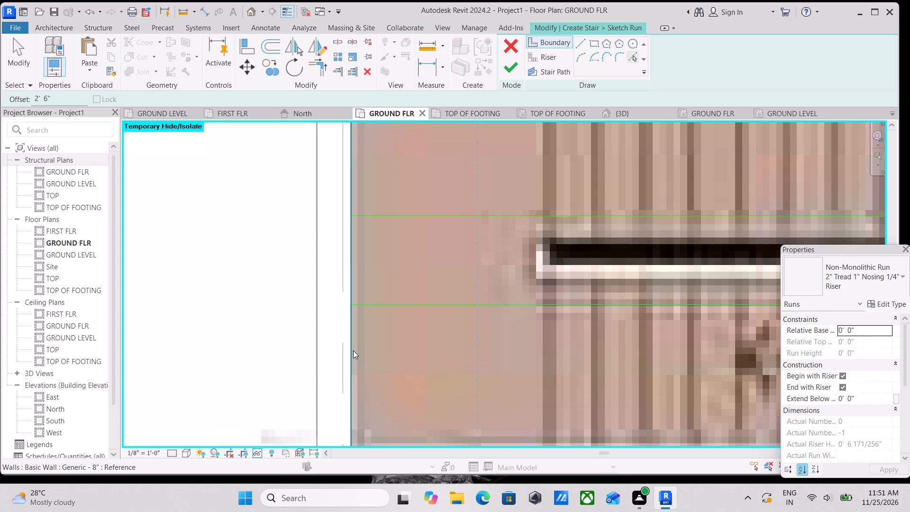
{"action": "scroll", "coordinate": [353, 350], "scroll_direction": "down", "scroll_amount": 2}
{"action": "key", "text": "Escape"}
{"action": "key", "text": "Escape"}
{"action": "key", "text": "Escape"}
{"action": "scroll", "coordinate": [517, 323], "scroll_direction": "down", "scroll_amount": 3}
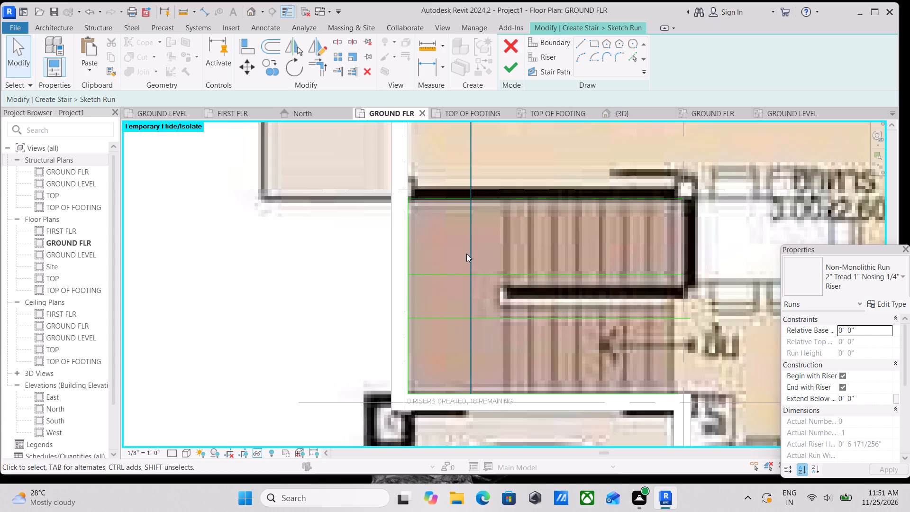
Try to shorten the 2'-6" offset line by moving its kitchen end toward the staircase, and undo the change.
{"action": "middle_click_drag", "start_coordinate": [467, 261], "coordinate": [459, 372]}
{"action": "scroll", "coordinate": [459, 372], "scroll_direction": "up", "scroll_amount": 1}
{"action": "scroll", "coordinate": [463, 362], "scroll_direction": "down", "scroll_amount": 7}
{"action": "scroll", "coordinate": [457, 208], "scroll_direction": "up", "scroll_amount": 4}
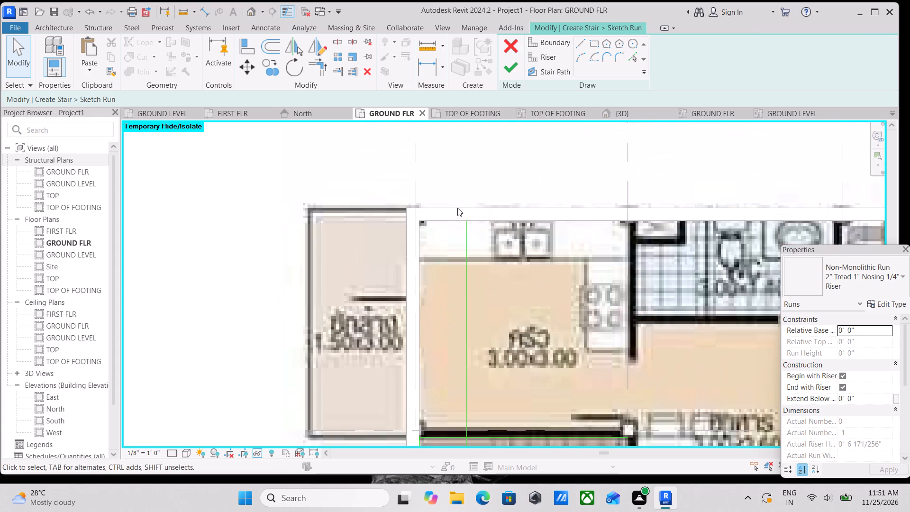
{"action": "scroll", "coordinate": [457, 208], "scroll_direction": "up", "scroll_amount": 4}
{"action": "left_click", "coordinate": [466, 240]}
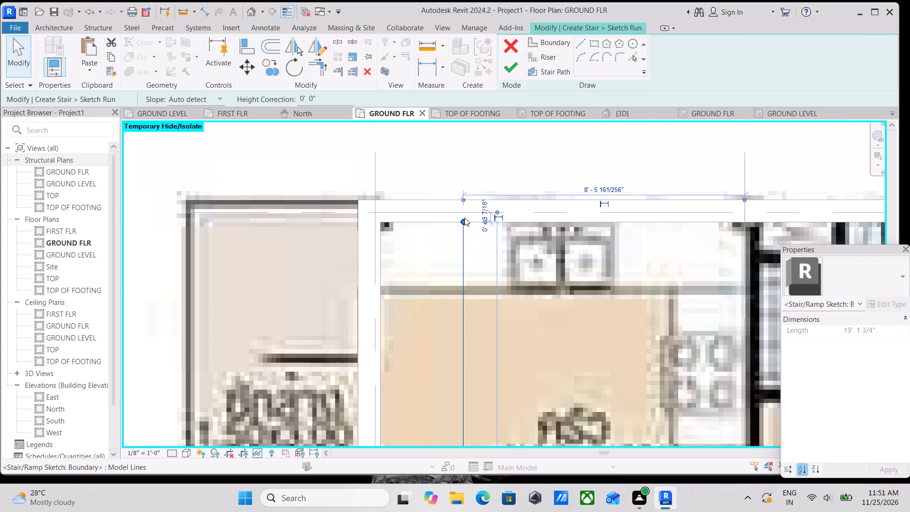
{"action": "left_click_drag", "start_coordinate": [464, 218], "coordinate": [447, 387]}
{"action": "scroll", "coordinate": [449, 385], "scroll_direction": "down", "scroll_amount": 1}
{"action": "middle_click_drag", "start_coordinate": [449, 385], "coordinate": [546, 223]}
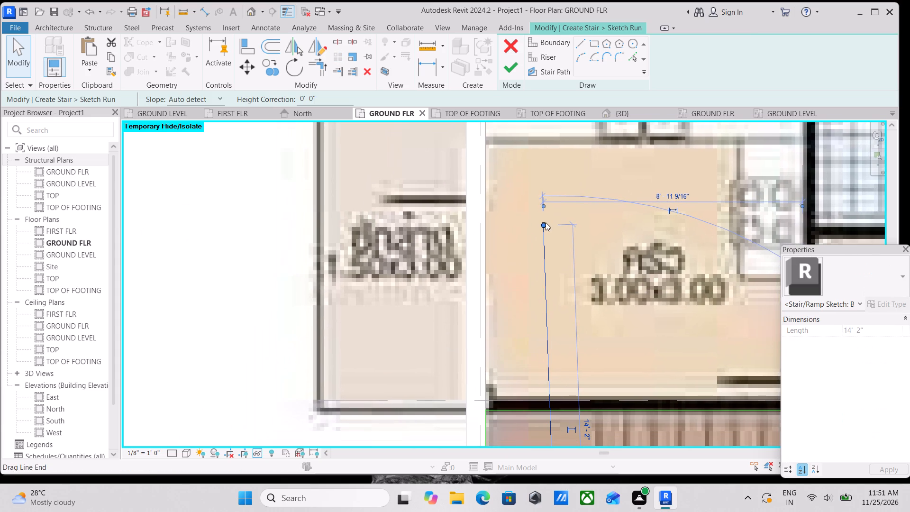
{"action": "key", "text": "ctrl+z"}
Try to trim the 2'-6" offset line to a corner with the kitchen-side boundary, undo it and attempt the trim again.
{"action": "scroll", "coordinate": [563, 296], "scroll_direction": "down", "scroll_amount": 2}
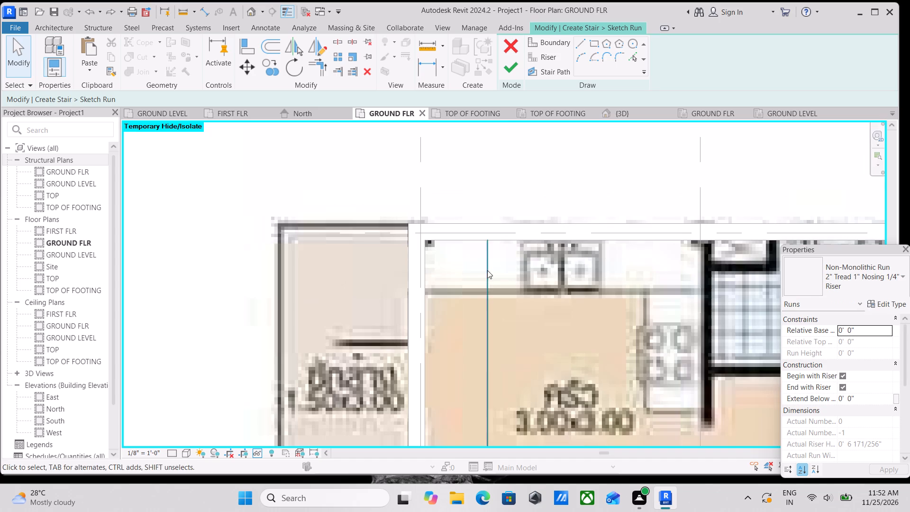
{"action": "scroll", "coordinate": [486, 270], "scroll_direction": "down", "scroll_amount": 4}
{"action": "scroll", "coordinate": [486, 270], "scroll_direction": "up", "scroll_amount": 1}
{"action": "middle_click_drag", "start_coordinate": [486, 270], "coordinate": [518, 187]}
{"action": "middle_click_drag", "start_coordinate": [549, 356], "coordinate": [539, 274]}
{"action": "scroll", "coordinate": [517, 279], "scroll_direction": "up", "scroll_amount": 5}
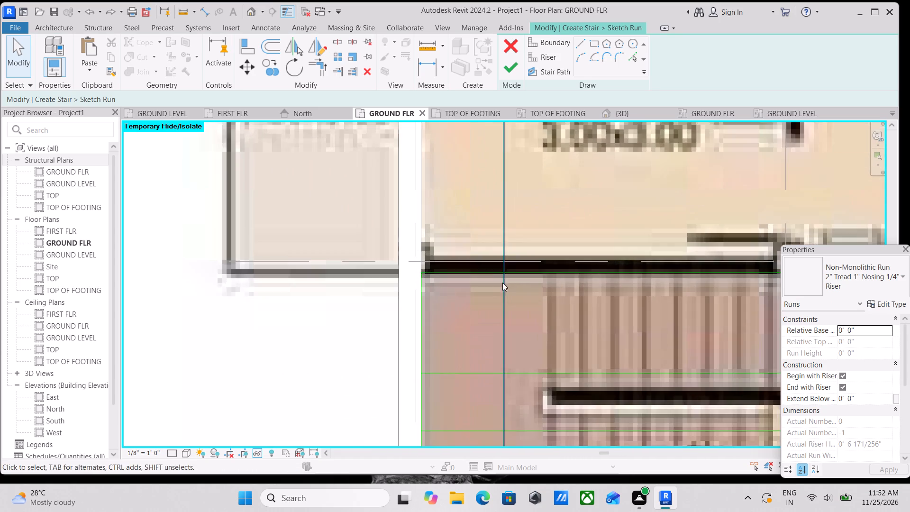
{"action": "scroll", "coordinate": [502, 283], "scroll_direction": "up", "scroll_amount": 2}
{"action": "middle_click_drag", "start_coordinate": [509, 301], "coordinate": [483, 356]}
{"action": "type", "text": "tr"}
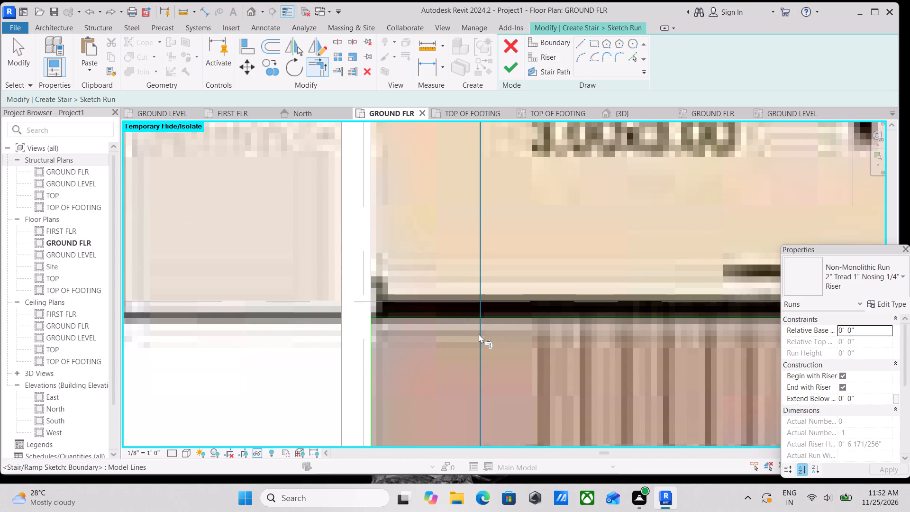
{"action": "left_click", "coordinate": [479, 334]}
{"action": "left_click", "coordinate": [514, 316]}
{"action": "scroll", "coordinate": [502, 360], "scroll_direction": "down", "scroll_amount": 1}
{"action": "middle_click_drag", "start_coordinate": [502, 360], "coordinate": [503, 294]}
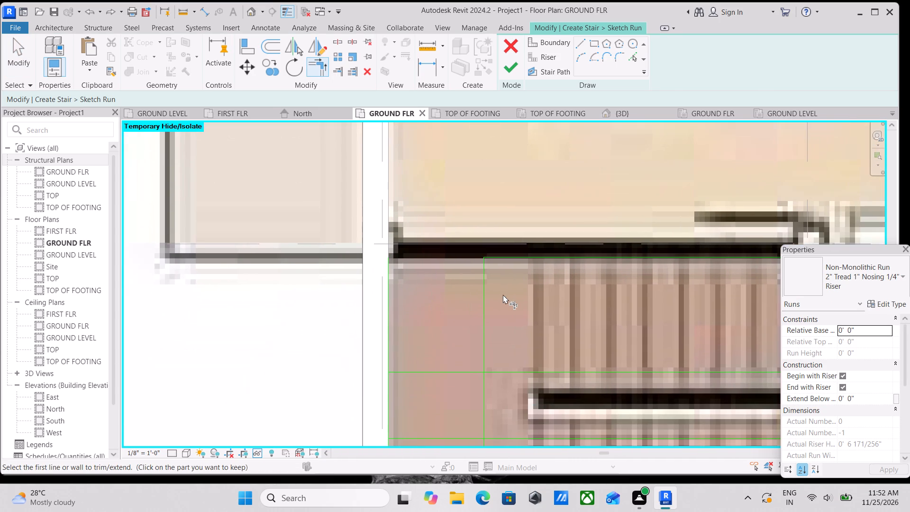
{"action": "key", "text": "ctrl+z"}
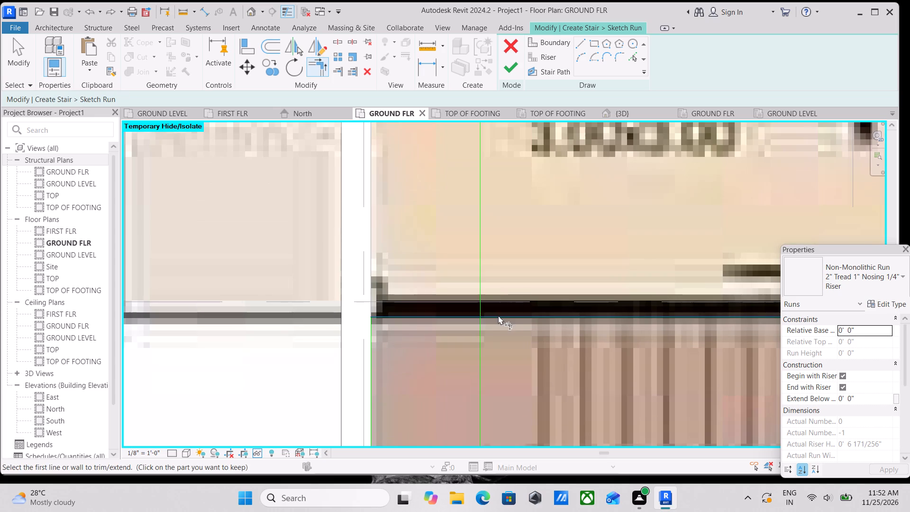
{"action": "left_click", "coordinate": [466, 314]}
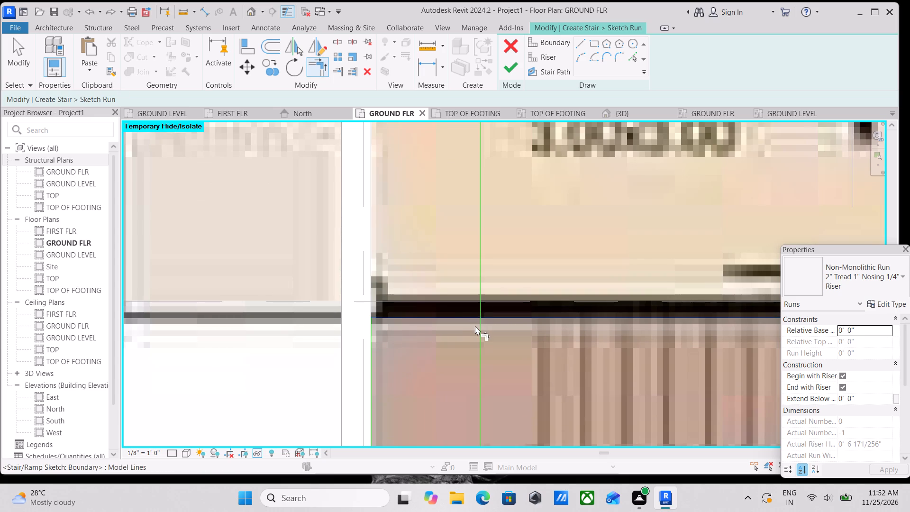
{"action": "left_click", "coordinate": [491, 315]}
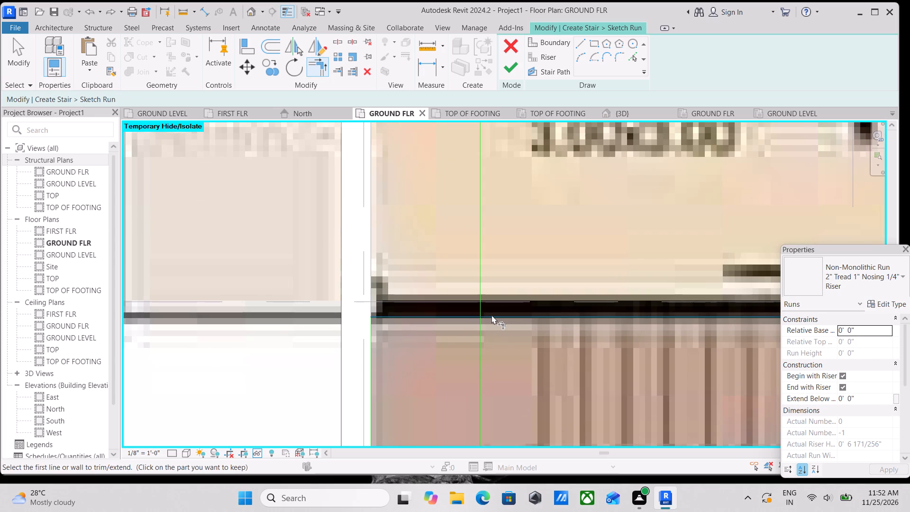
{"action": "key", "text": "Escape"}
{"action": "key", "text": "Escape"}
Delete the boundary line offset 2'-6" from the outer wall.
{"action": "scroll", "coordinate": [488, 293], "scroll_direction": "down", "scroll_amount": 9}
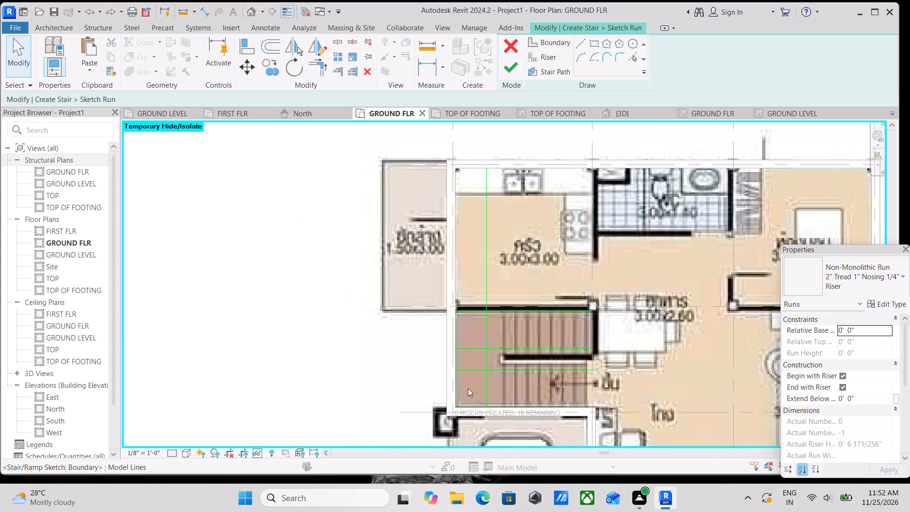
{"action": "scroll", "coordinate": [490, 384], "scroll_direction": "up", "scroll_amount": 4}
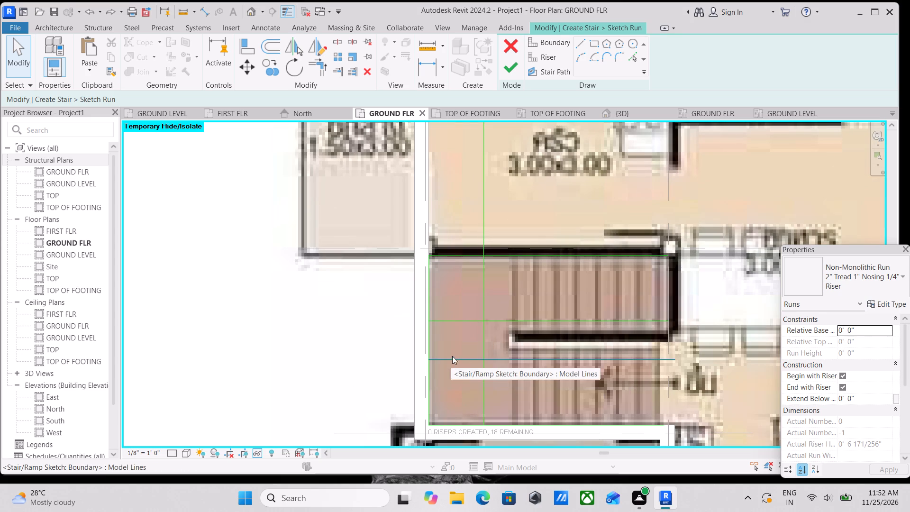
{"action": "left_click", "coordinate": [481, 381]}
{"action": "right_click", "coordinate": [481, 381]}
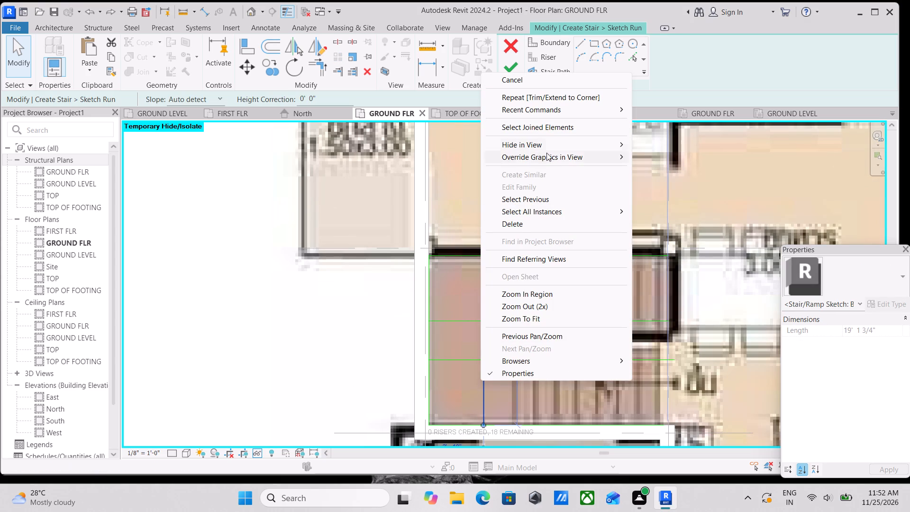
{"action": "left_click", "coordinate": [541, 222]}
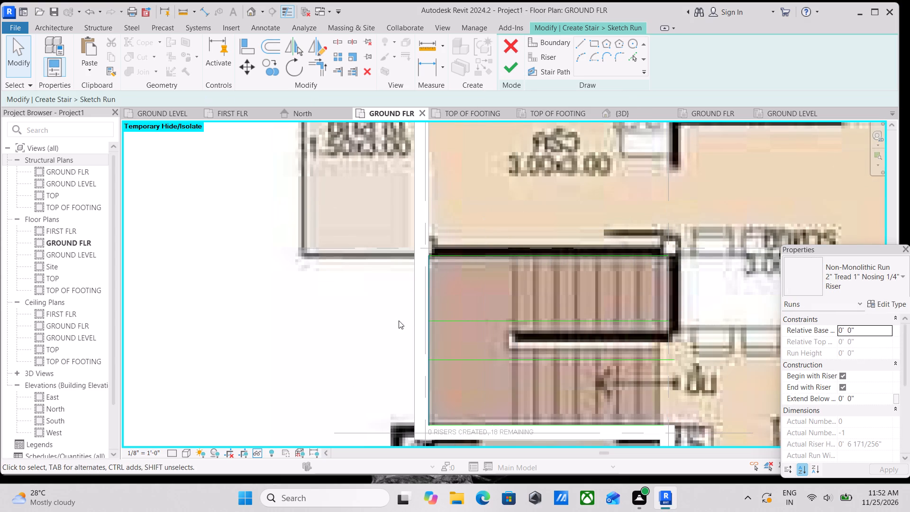
Draw a boundary line across the staircase's full 7'-9" depth, offset 2'-7" inward from the outer wall's inner face.
{"action": "left_click", "coordinate": [584, 43]}
{"action": "left_click_drag", "start_coordinate": [90, 103], "coordinate": [33, 99]}
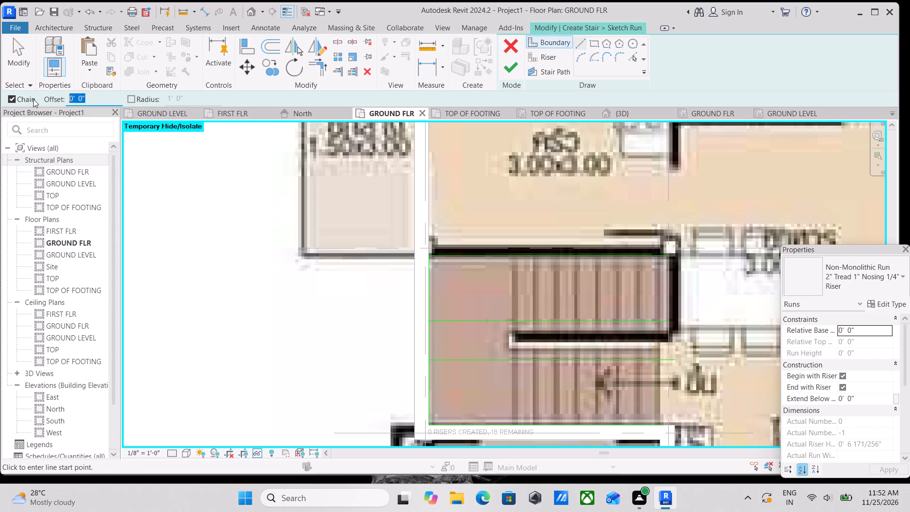
{"action": "type", "text": "2'"}
{"action": "key", "text": "7"}
{"action": "key", "text": "Return"}
{"action": "middle_click_drag", "start_coordinate": [463, 387], "coordinate": [472, 336]}
{"action": "left_click", "coordinate": [438, 373]}
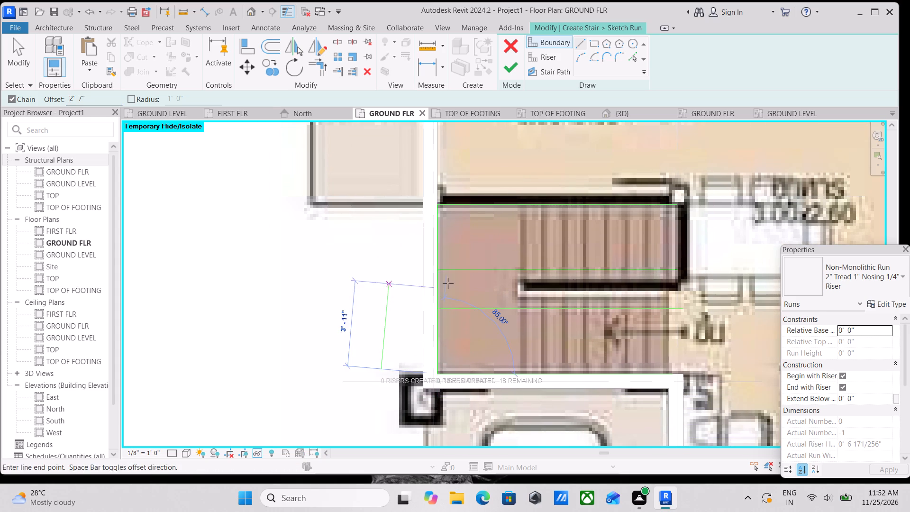
{"action": "key", "text": "space"}
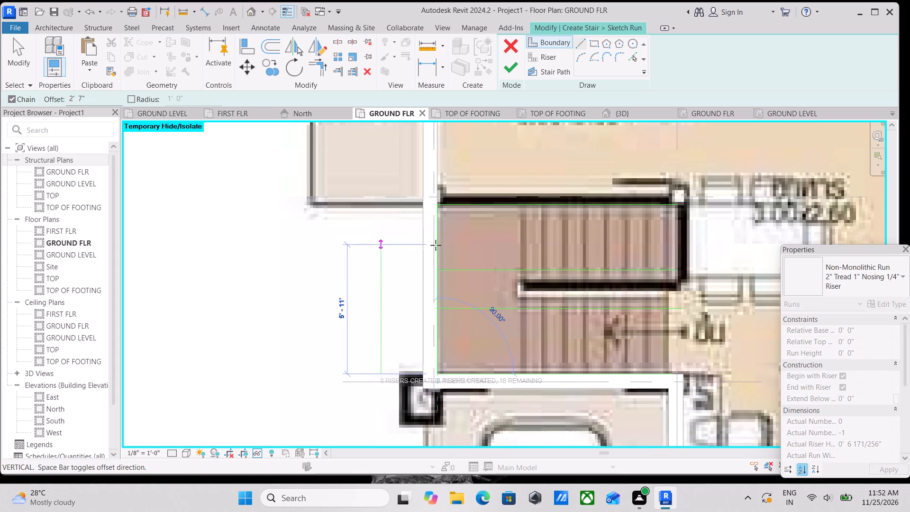
{"action": "middle_click_drag", "start_coordinate": [436, 245], "coordinate": [436, 306]}
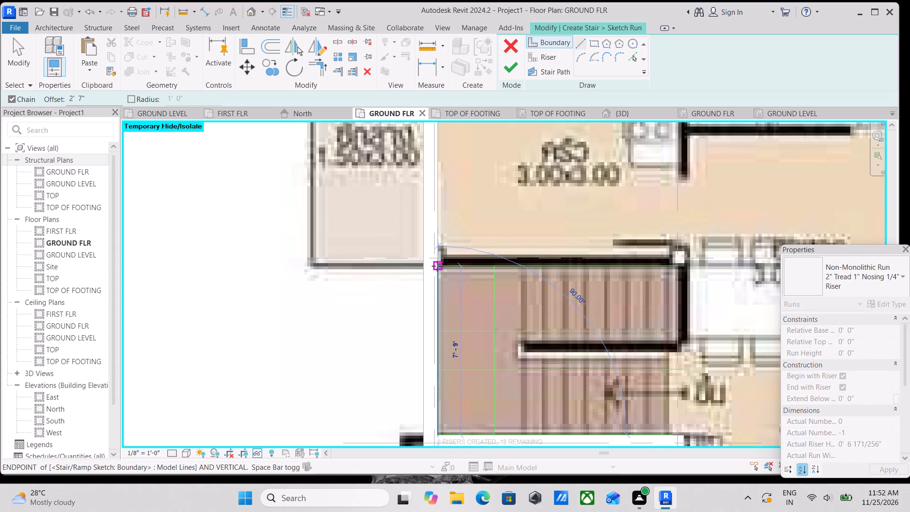
{"action": "left_click", "coordinate": [437, 266]}
{"action": "key", "text": "Escape"}
{"action": "key", "text": "Escape"}
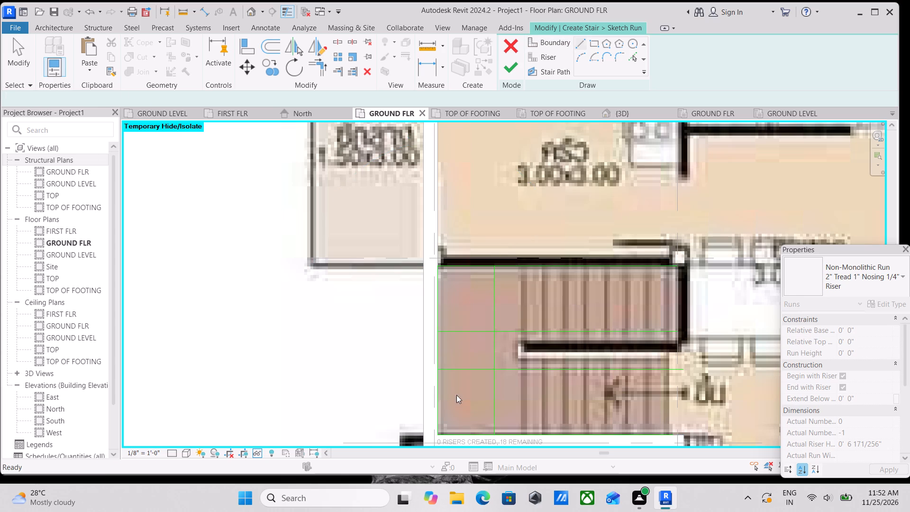
{"action": "key", "text": "Escape"}
Shorten both middle boundary lines so their outer-wall ends meet the line offset 2'-7" from the wall.
{"action": "scroll", "coordinate": [456, 364], "scroll_direction": "up", "scroll_amount": 3}
{"action": "key", "text": "Escape"}
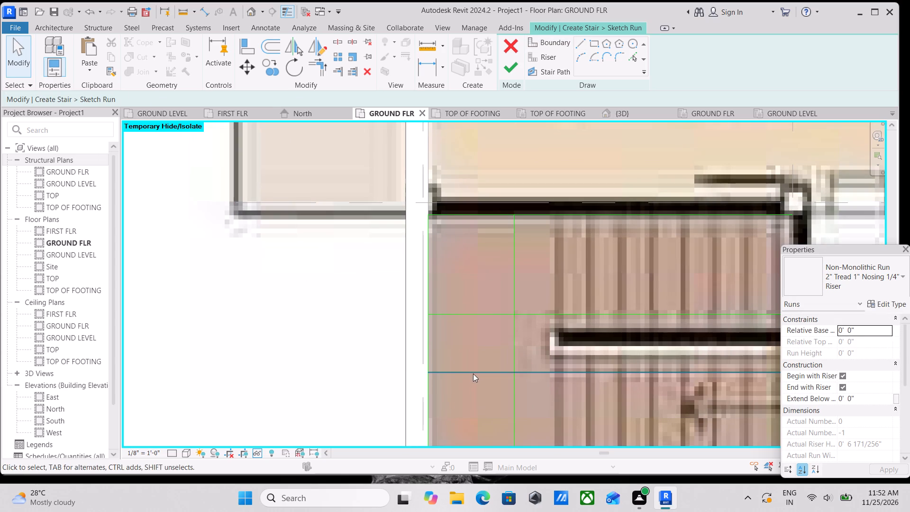
{"action": "left_click", "coordinate": [473, 373]}
{"action": "scroll", "coordinate": [433, 371], "scroll_direction": "up", "scroll_amount": 6}
{"action": "left_click_drag", "start_coordinate": [424, 372], "coordinate": [473, 371]}
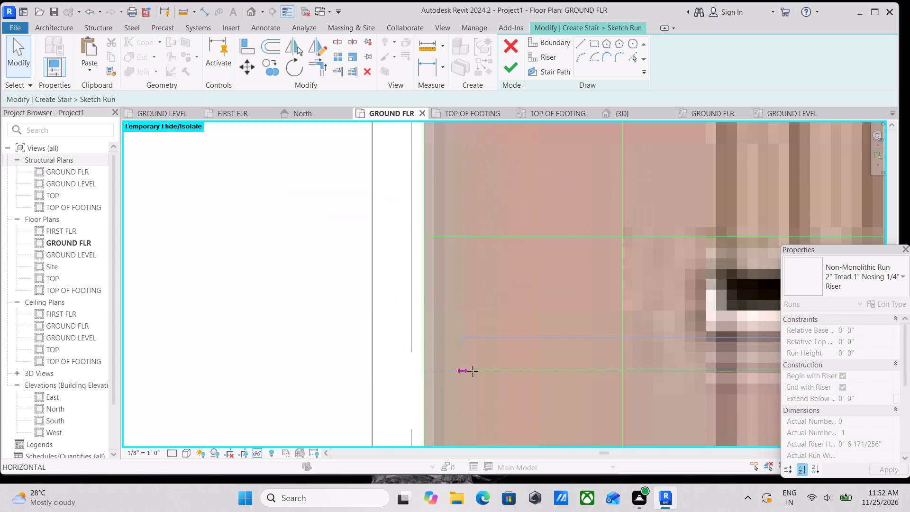
{"action": "left_click_drag", "start_coordinate": [473, 371], "coordinate": [625, 372]}
{"action": "key", "text": "Escape"}
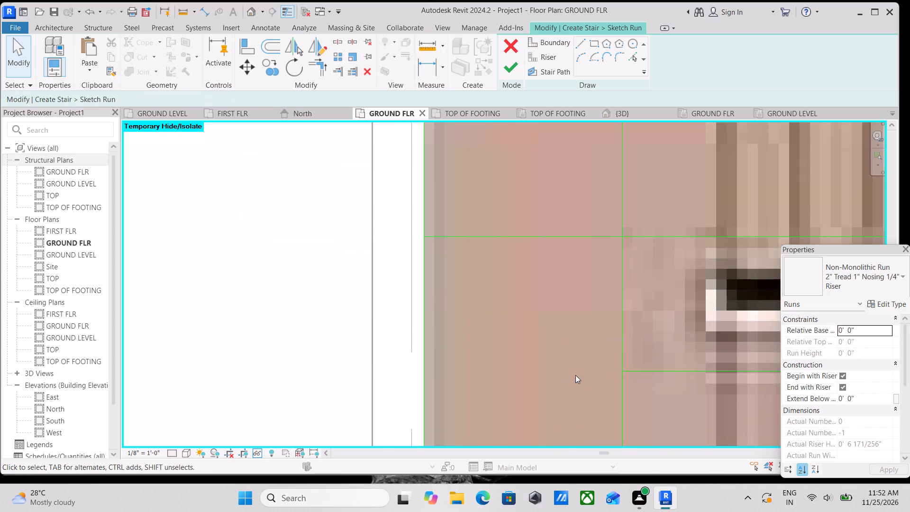
{"action": "scroll", "coordinate": [575, 375], "scroll_direction": "down", "scroll_amount": 2}
{"action": "middle_click_drag", "start_coordinate": [571, 375], "coordinate": [503, 466]}
{"action": "left_click", "coordinate": [490, 359]}
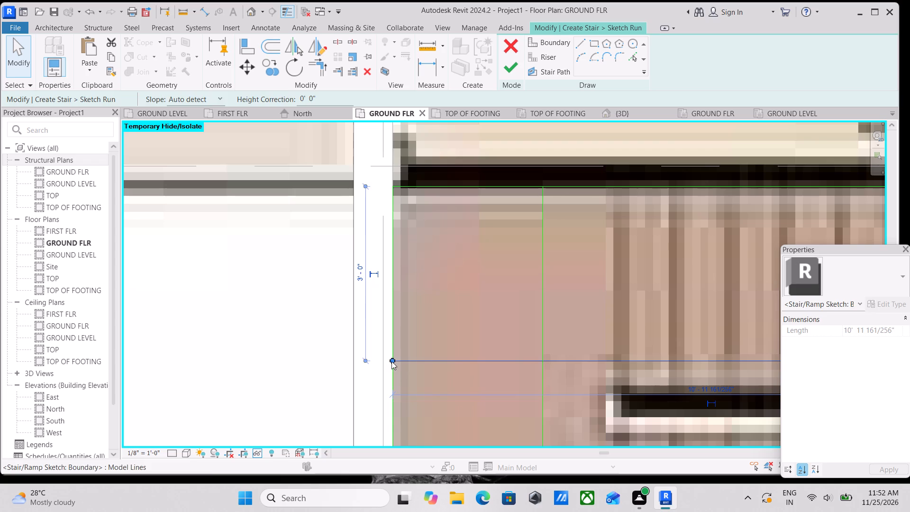
{"action": "left_click_drag", "start_coordinate": [392, 361], "coordinate": [544, 367]}
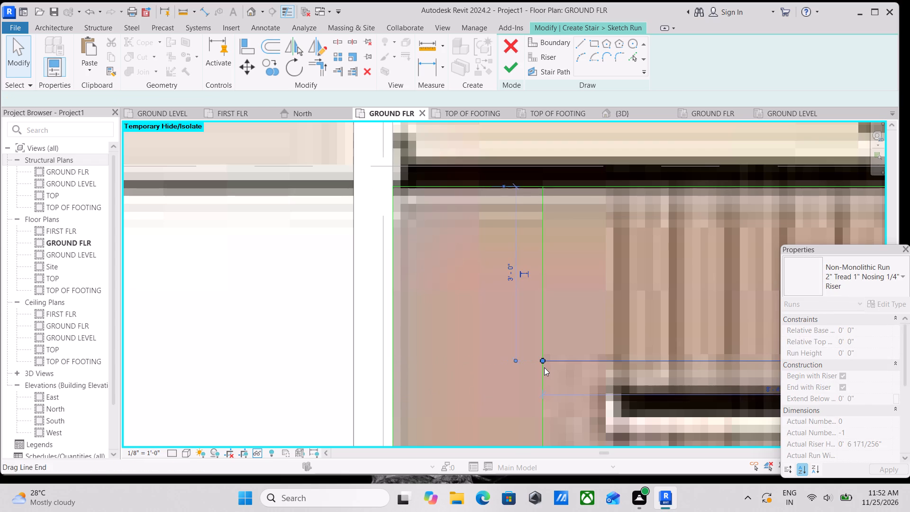
{"action": "key", "text": "Escape"}
Shorten both ends of the 2'-7" offset line so it only connects the two middle boundary lines.
{"action": "scroll", "coordinate": [544, 367], "scroll_direction": "down", "scroll_amount": 5}
{"action": "left_click", "coordinate": [546, 320]}
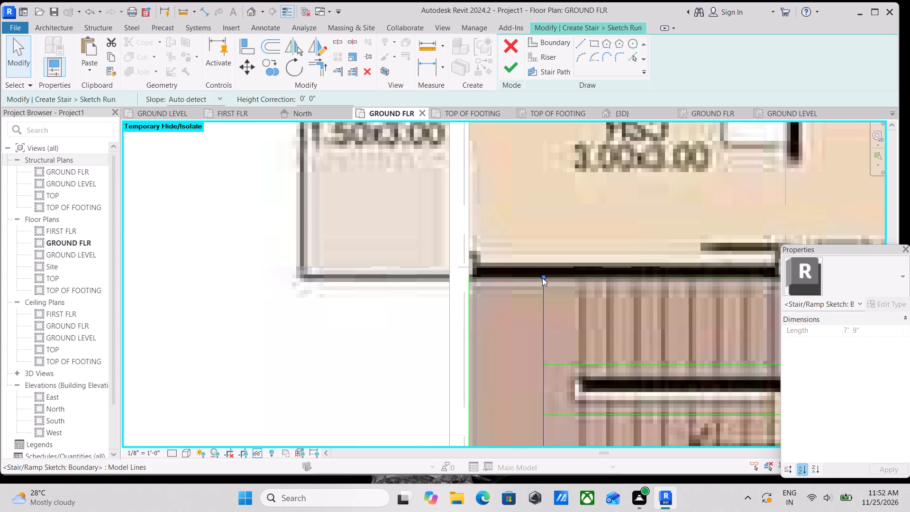
{"action": "left_click_drag", "start_coordinate": [542, 278], "coordinate": [546, 362]}
{"action": "key", "text": "Escape"}
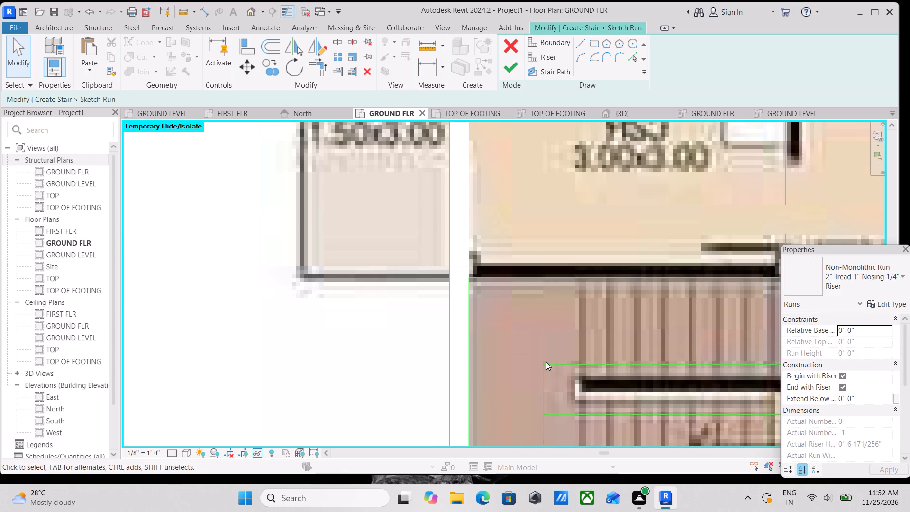
{"action": "scroll", "coordinate": [546, 362], "scroll_direction": "down", "scroll_amount": 4}
{"action": "middle_click_drag", "start_coordinate": [547, 362], "coordinate": [560, 290]}
{"action": "left_click", "coordinate": [559, 351]}
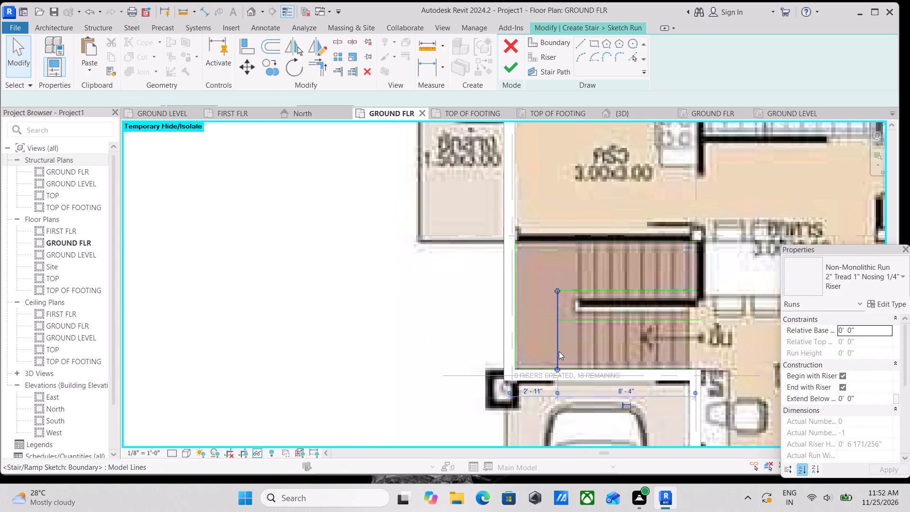
{"action": "scroll", "coordinate": [557, 366], "scroll_direction": "up", "scroll_amount": 6}
{"action": "left_click_drag", "start_coordinate": [557, 374], "coordinate": [558, 348]}
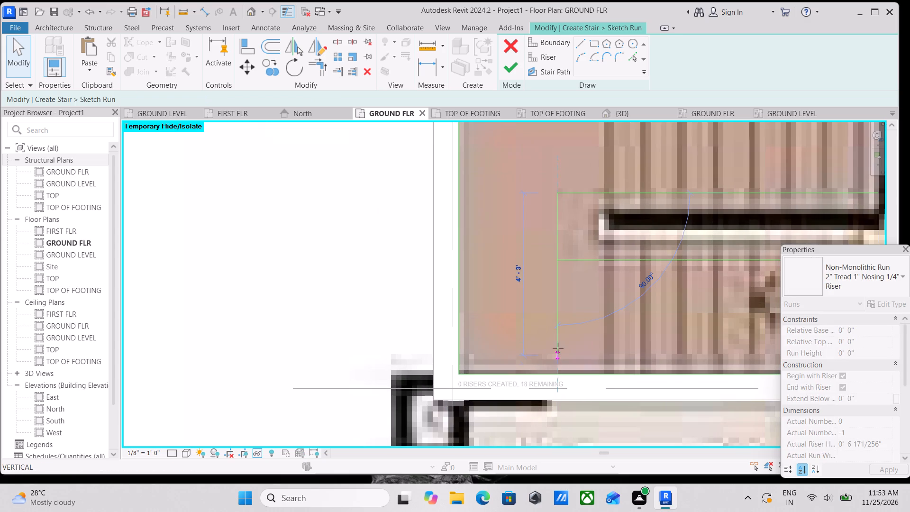
{"action": "left_click_drag", "start_coordinate": [558, 348], "coordinate": [558, 261]}
{"action": "key", "text": "Escape"}
Nudge the short connecting boundary line toward the treads to about 3'-7" from the outer wall's centreline.
{"action": "scroll", "coordinate": [549, 305], "scroll_direction": "down", "scroll_amount": 5}
{"action": "middle_click_drag", "start_coordinate": [550, 306], "coordinate": [528, 311]}
{"action": "scroll", "coordinate": [646, 282], "scroll_direction": "up", "scroll_amount": 1}
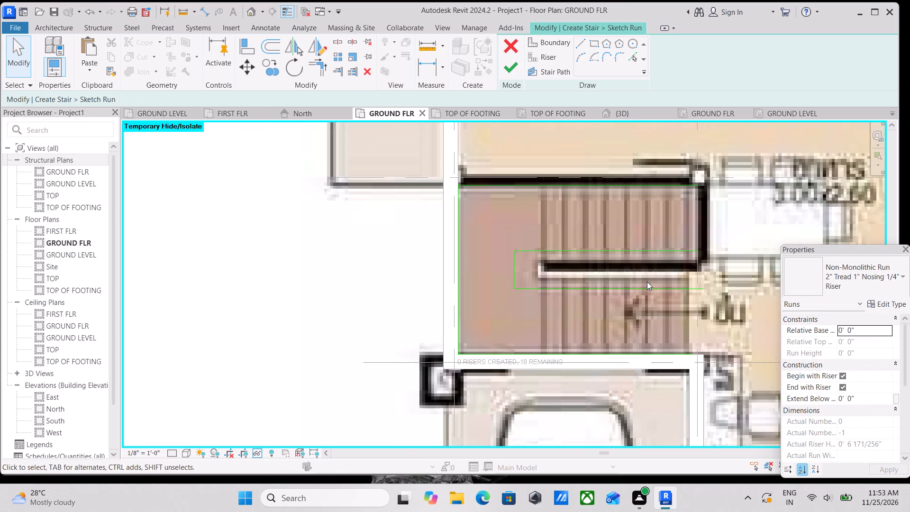
{"action": "scroll", "coordinate": [647, 282], "scroll_direction": "up", "scroll_amount": 1}
{"action": "scroll", "coordinate": [503, 302], "scroll_direction": "up", "scroll_amount": 2}
{"action": "scroll", "coordinate": [497, 302], "scroll_direction": "down", "scroll_amount": 2}
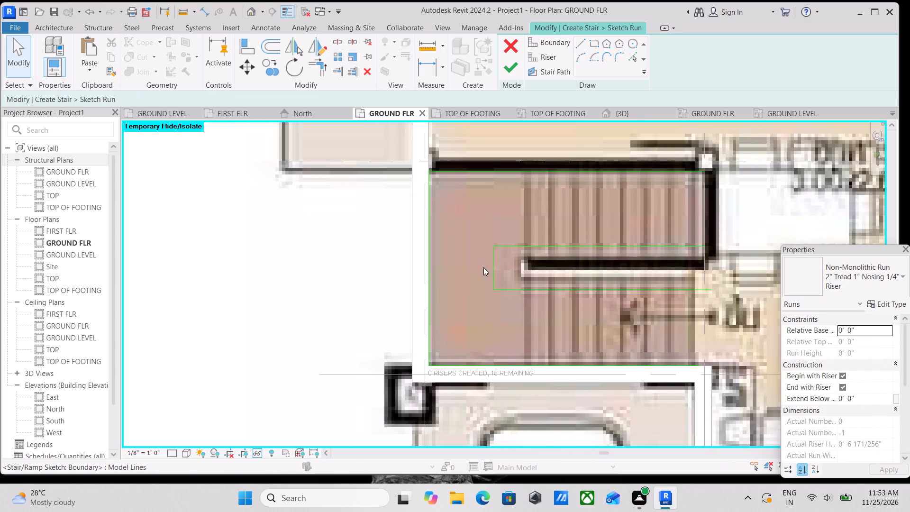
{"action": "left_click", "coordinate": [496, 268]}
{"action": "middle_click_drag", "start_coordinate": [533, 267], "coordinate": [519, 271]}
{"action": "scroll", "coordinate": [528, 279], "scroll_direction": "up", "scroll_amount": 1}
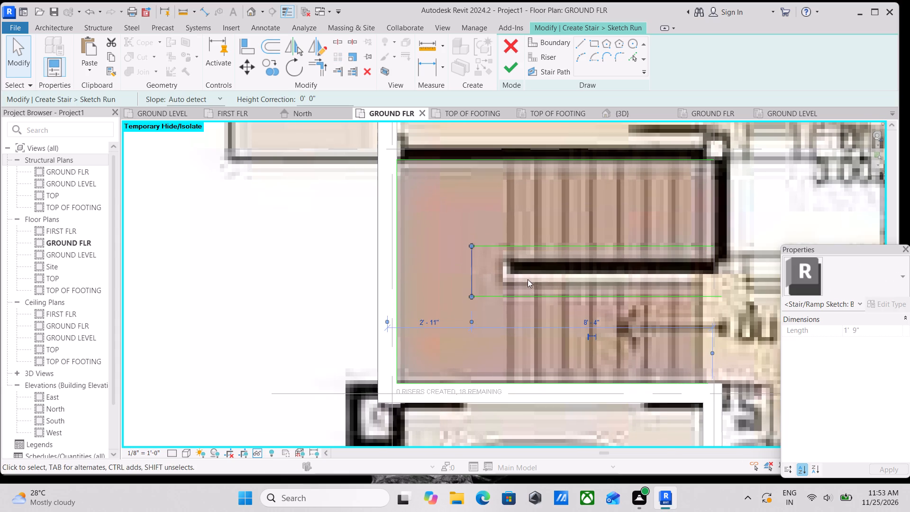
{"action": "middle_click_drag", "start_coordinate": [528, 279], "coordinate": [495, 287]}
{"action": "key", "text": "Right"}
{"action": "key", "text": "Right"}
{"action": "key", "text": "Right"}
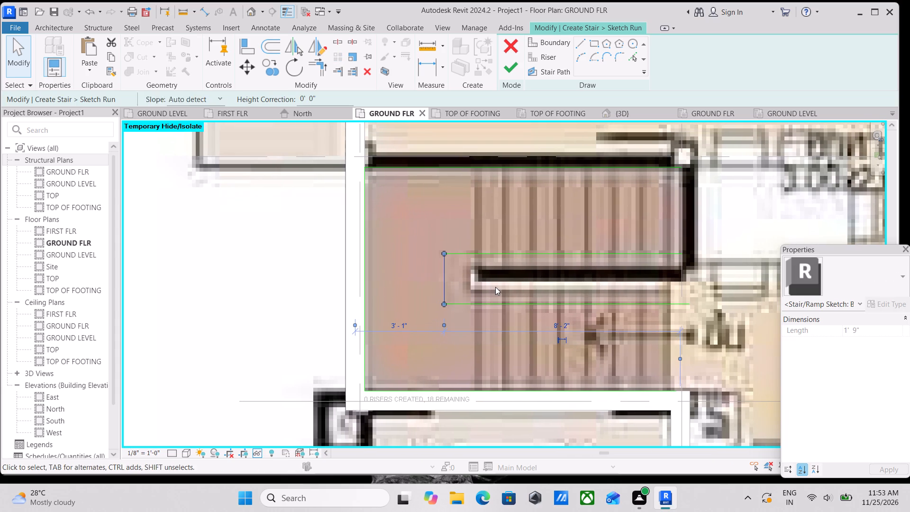
{"action": "key", "text": "Right"}
{"action": "key", "text": "Right"}
{"action": "key", "text": "Right"}
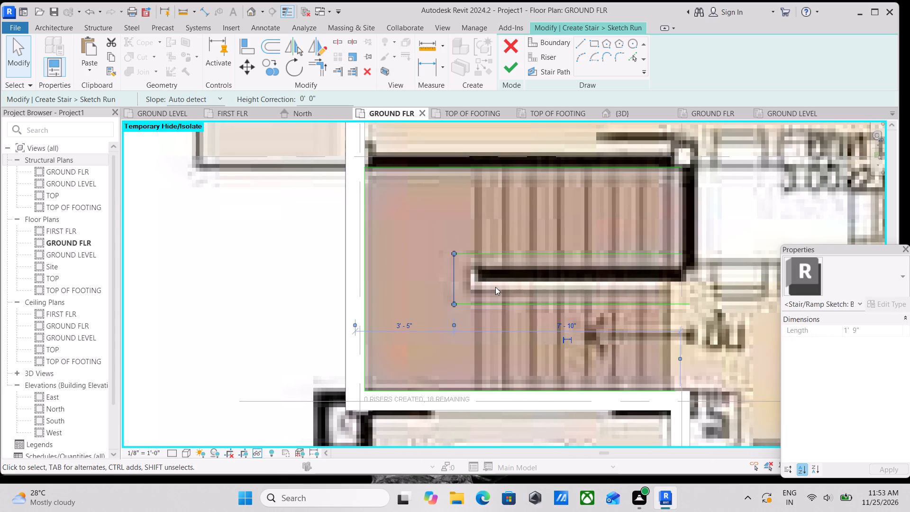
{"action": "key", "text": "Right"}
{"action": "key", "text": "Right"}
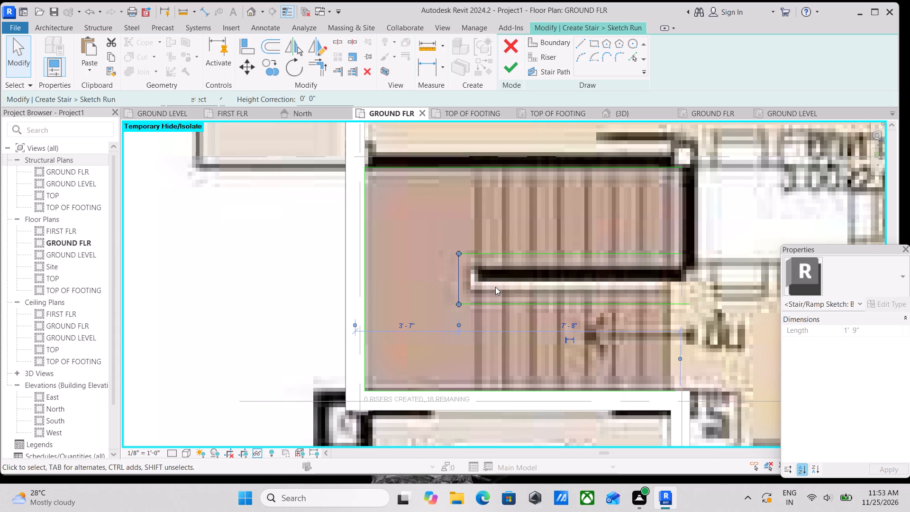
{"action": "key", "text": "Escape"}
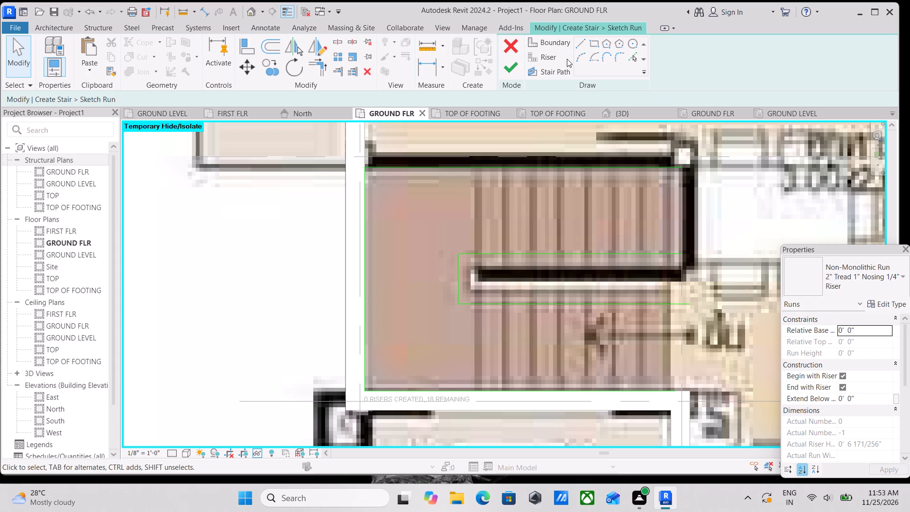
Draw the first riser line along grid 2, across the open end of the kitchen-side run between its boundary lines.
{"action": "left_click", "coordinate": [555, 55]}
{"action": "left_click", "coordinate": [577, 44]}
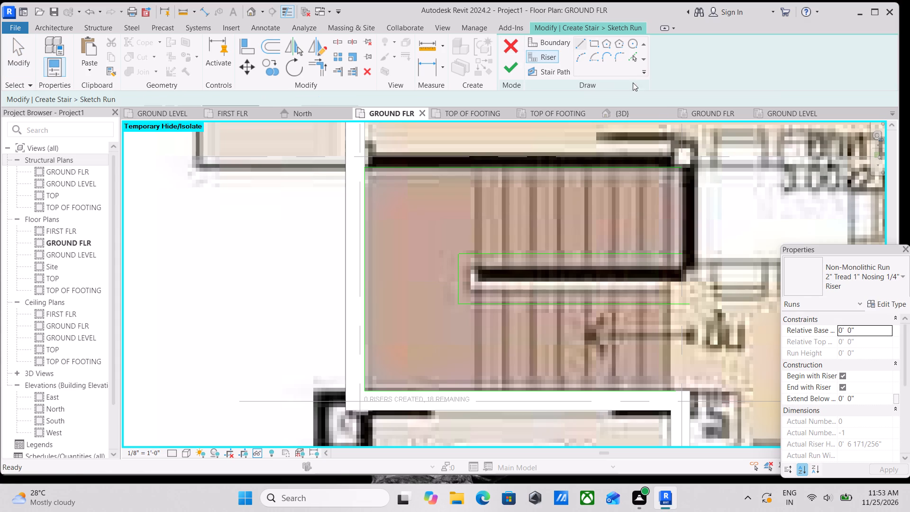
{"action": "scroll", "coordinate": [676, 167], "scroll_direction": "up", "scroll_amount": 2}
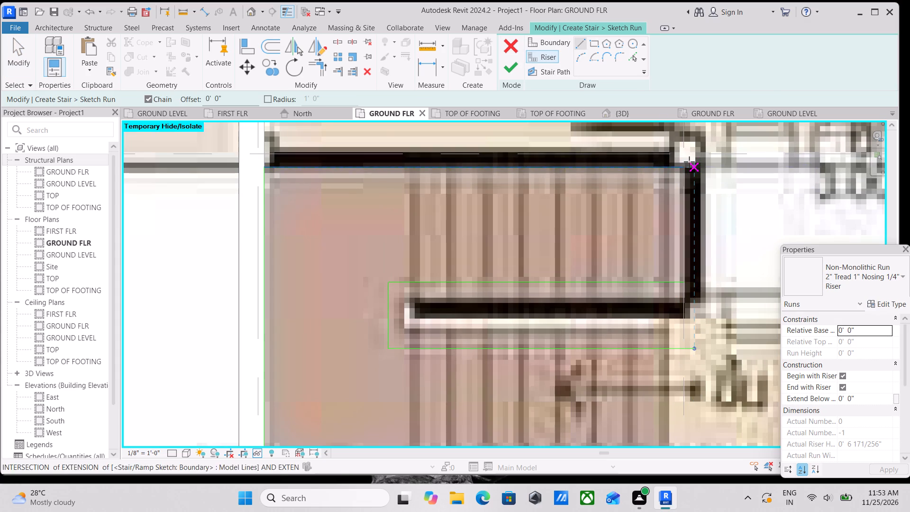
{"action": "left_click", "coordinate": [685, 167]}
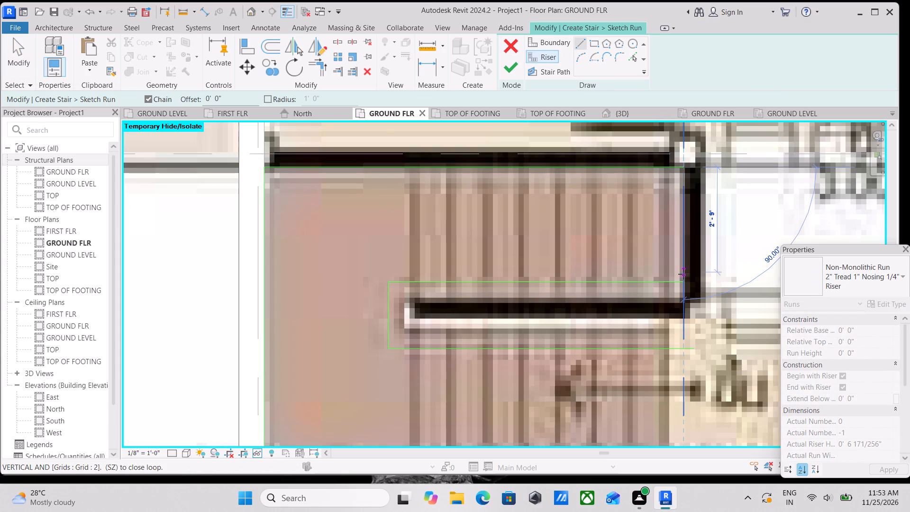
{"action": "left_click", "coordinate": [682, 281]}
{"action": "key", "text": "Escape"}
{"action": "key", "text": "Escape"}
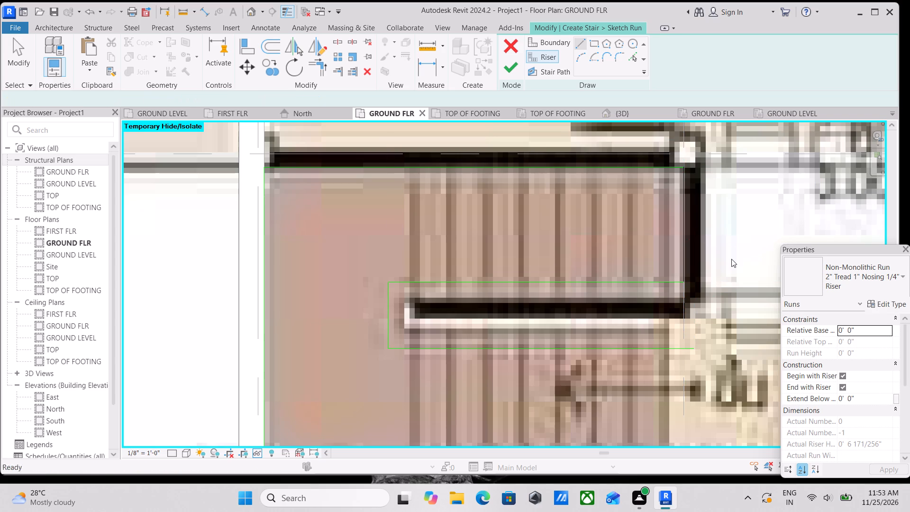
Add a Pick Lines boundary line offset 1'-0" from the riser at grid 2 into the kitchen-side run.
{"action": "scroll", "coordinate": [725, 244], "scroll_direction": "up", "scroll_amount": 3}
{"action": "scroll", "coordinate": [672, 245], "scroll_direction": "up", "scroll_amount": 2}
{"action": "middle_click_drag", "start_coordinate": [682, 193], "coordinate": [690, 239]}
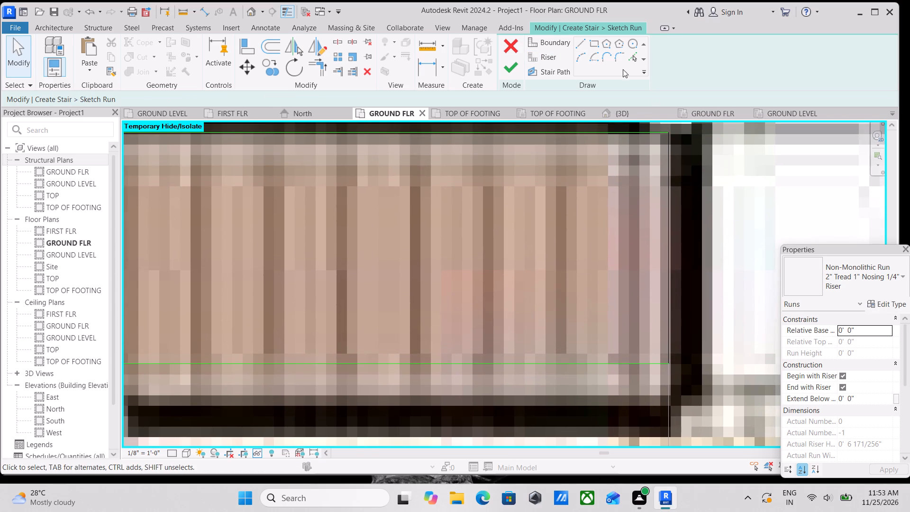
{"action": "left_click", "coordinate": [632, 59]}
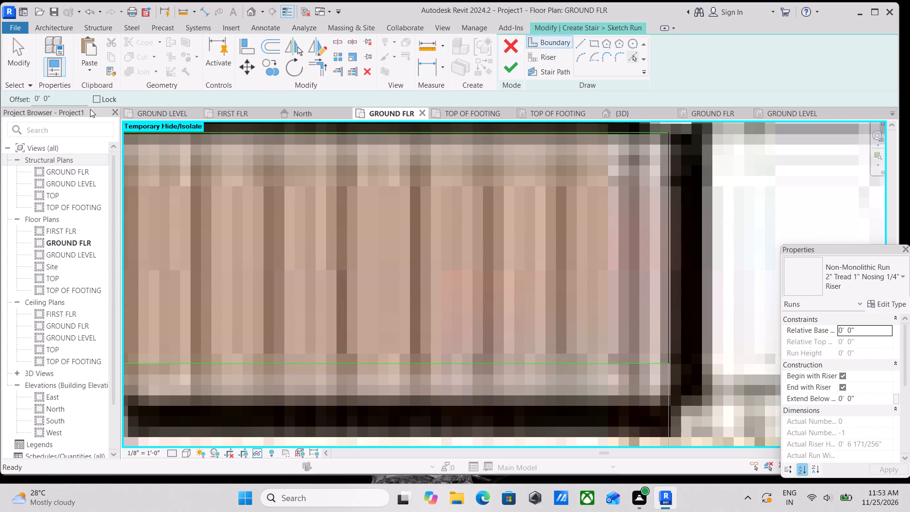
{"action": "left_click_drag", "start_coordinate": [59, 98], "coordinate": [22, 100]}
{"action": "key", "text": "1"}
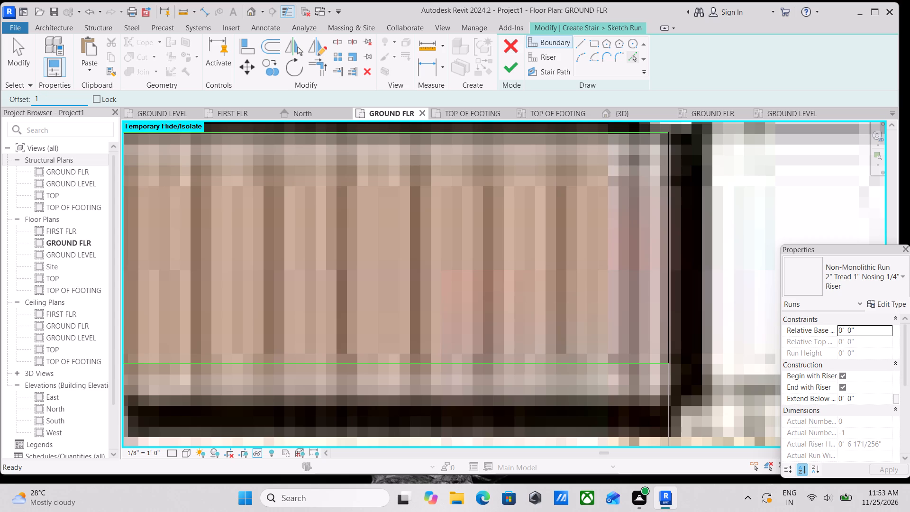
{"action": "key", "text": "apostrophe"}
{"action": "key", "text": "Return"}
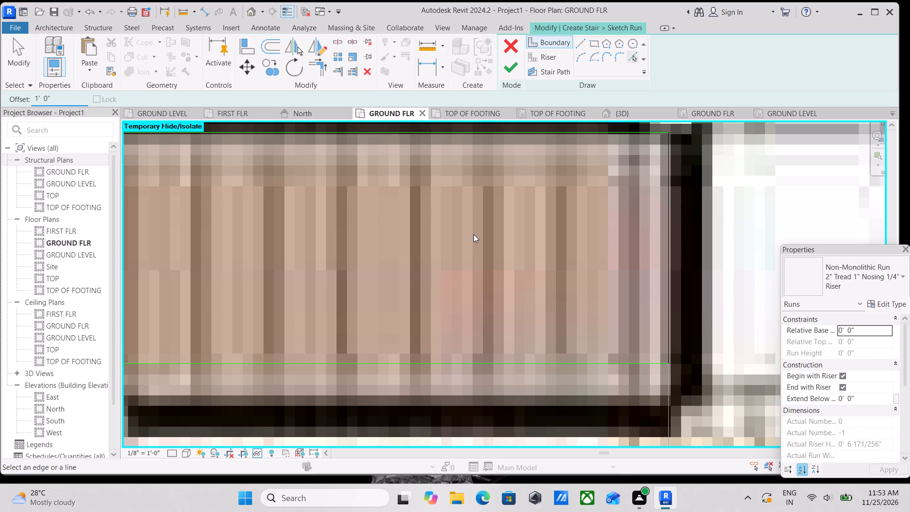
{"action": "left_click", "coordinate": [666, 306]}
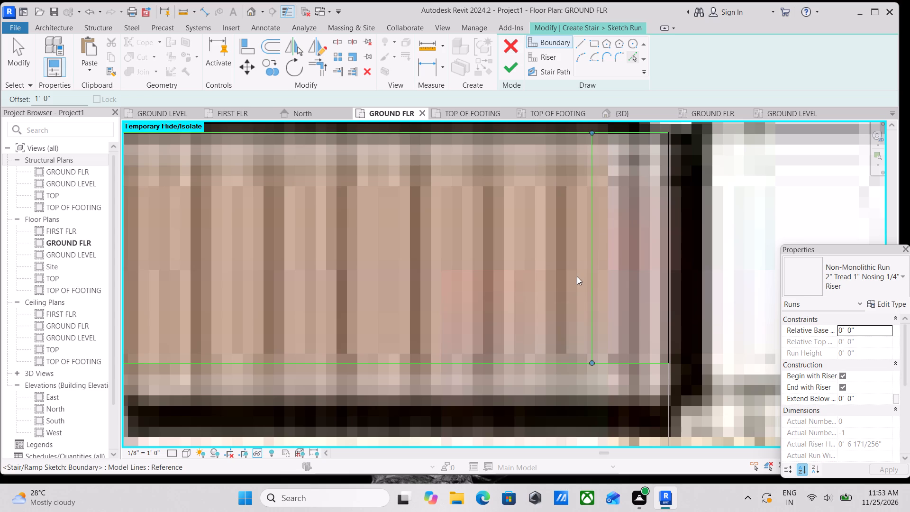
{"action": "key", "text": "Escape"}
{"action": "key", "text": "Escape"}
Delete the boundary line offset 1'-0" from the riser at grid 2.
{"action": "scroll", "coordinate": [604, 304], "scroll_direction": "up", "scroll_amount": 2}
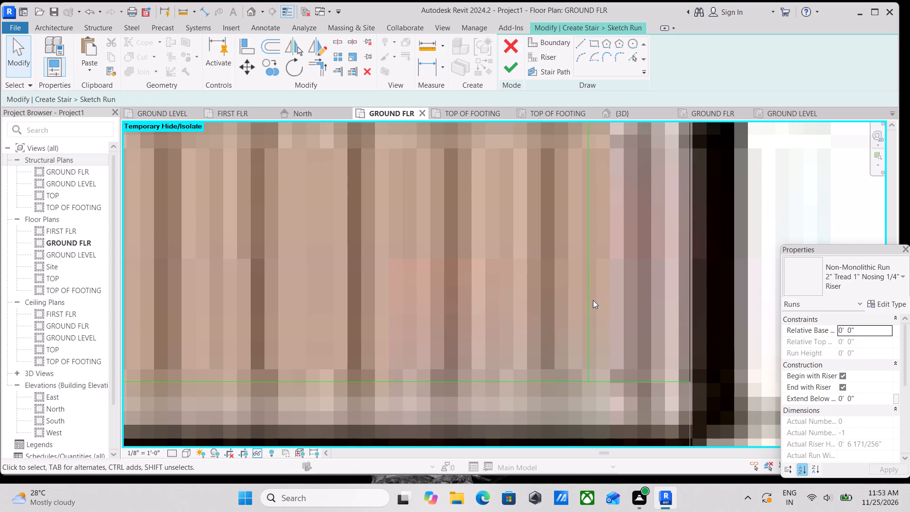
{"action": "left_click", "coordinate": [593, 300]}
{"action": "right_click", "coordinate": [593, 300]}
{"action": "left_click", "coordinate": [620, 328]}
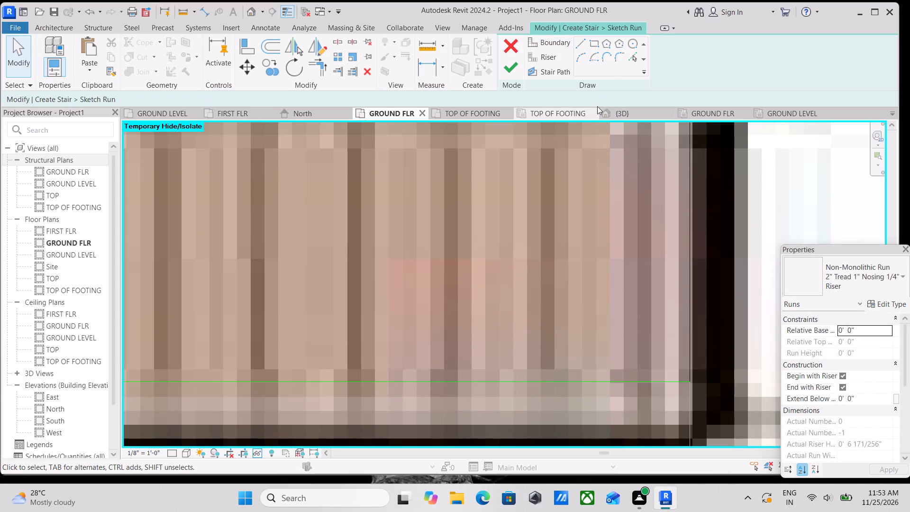
Add a Pick Lines riser offset 1'-0" from the riser at grid 2 into the kitchen-side run.
{"action": "left_click", "coordinate": [631, 55]}
{"action": "key", "text": "Escape"}
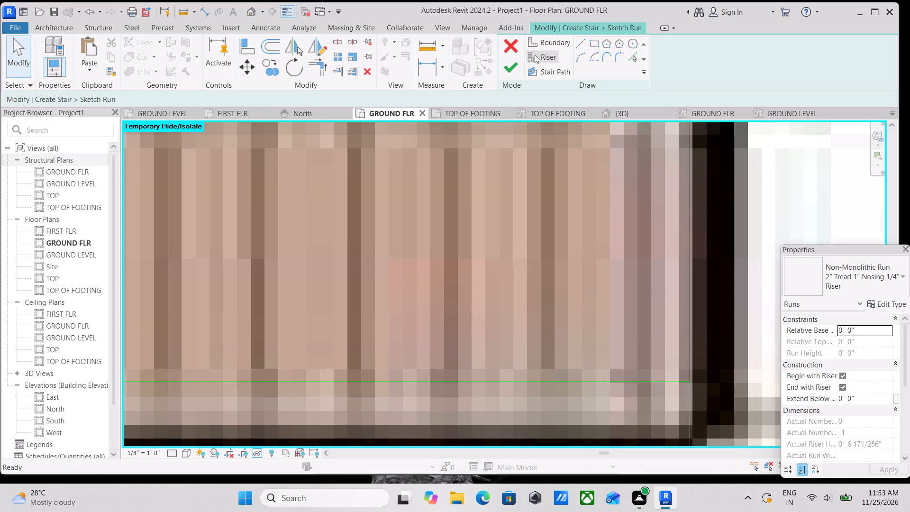
{"action": "double_click", "coordinate": [536, 56]}
{"action": "left_click", "coordinate": [635, 55]}
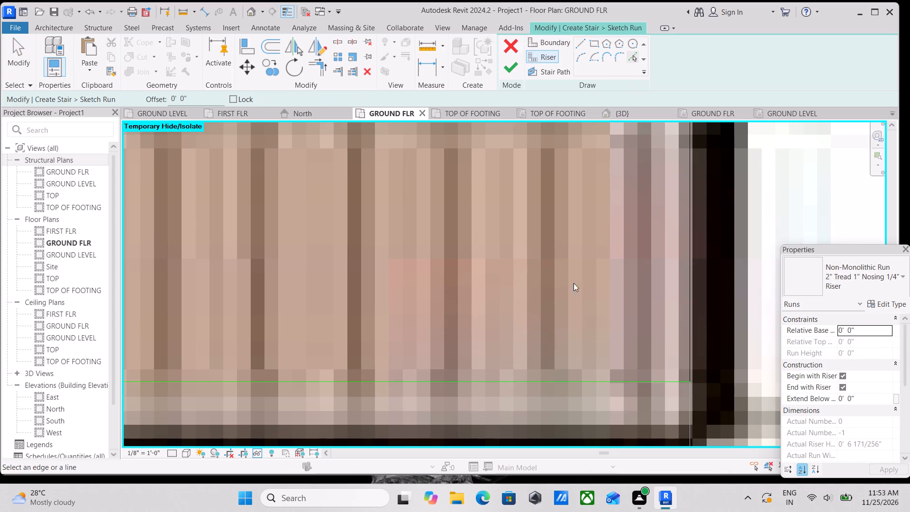
{"action": "scroll", "coordinate": [587, 298], "scroll_direction": "down", "scroll_amount": 3}
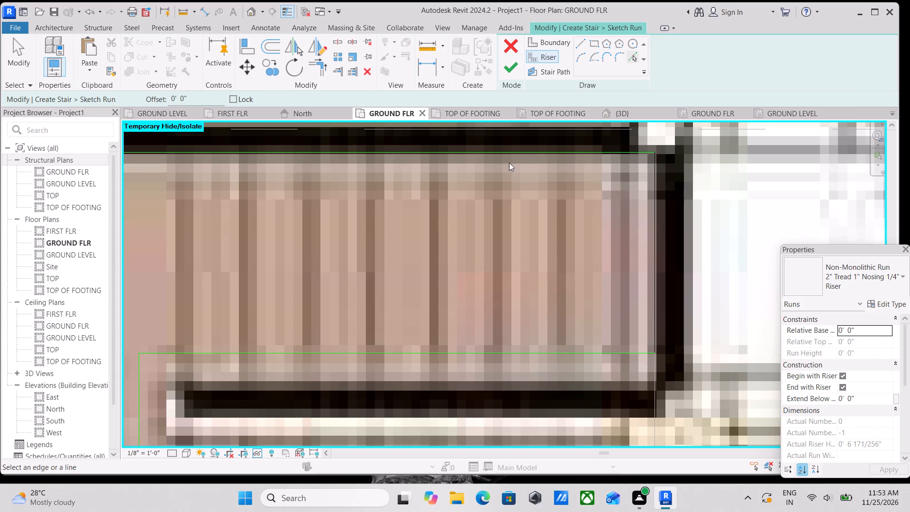
{"action": "left_click_drag", "start_coordinate": [192, 99], "coordinate": [137, 105]}
{"action": "type", "text": "1'"}
{"action": "key", "text": "Return"}
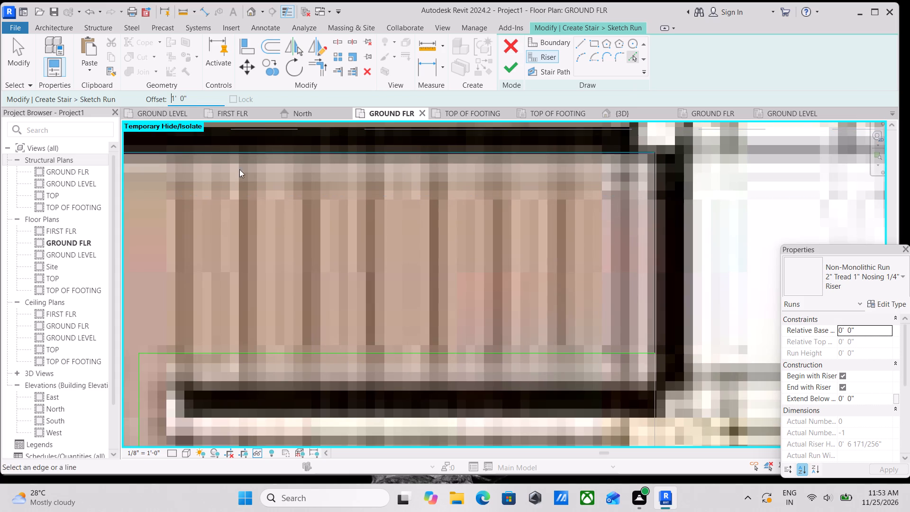
{"action": "left_click", "coordinate": [654, 285]}
Add seven more Pick Lines risers at 1'-0" spacing along the kitchen-side run toward the landing, for nine in total.
{"action": "scroll", "coordinate": [587, 280], "scroll_direction": "down", "scroll_amount": 3}
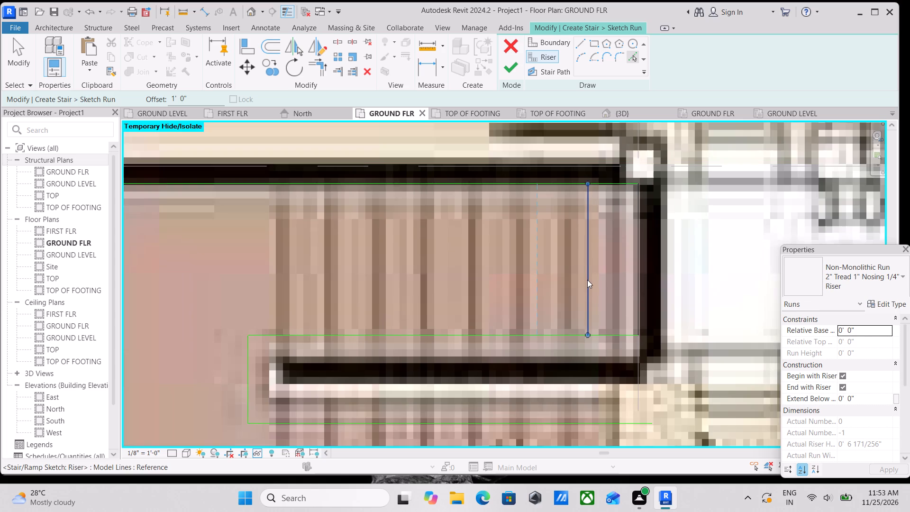
{"action": "scroll", "coordinate": [587, 280], "scroll_direction": "down", "scroll_amount": 5}
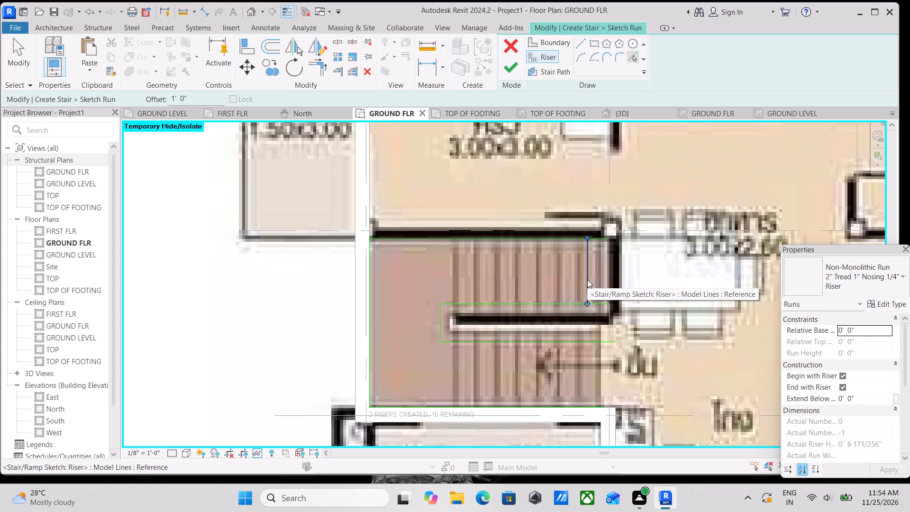
{"action": "scroll", "coordinate": [587, 280], "scroll_direction": "up", "scroll_amount": 3}
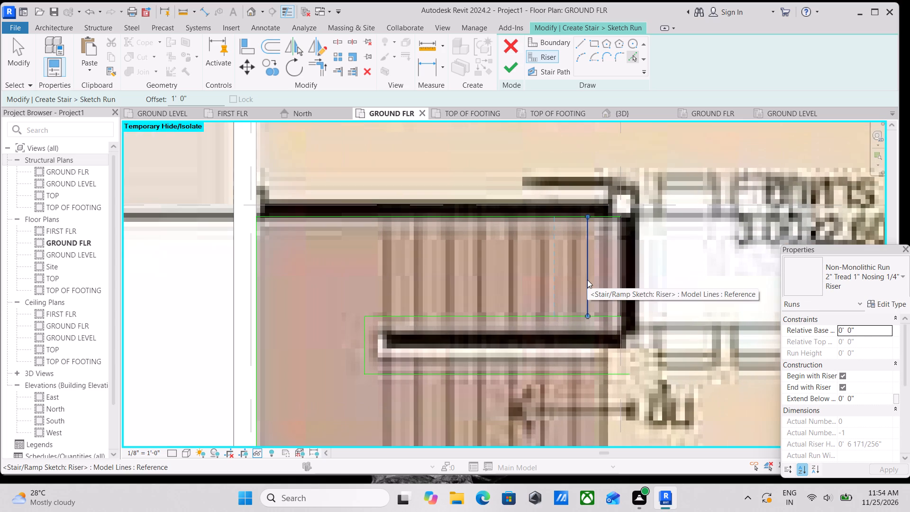
{"action": "left_click", "coordinate": [587, 280]}
{"action": "left_click", "coordinate": [554, 283]}
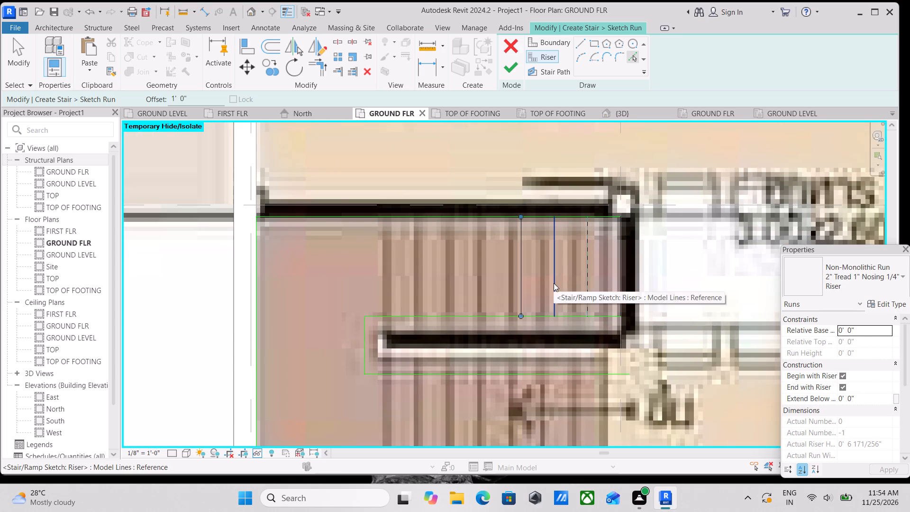
{"action": "left_click", "coordinate": [519, 280]}
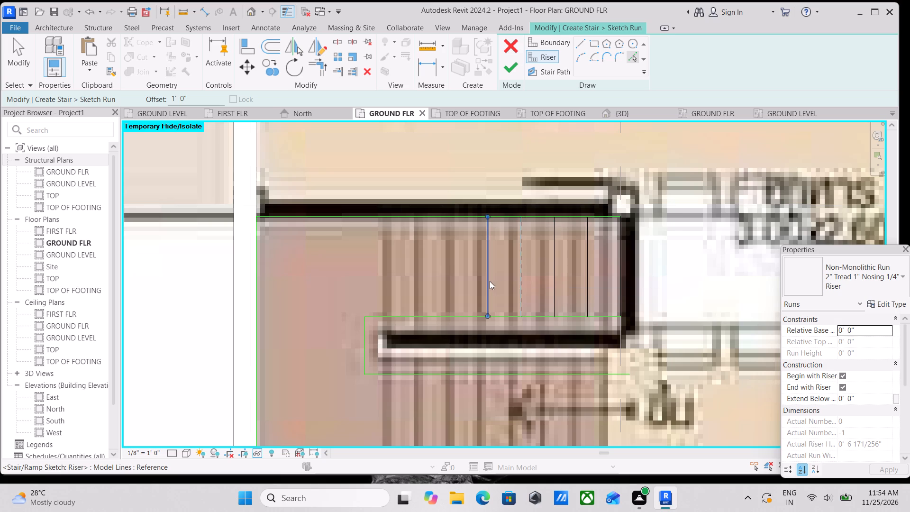
{"action": "left_click", "coordinate": [487, 284]}
{"action": "left_click", "coordinate": [451, 283]}
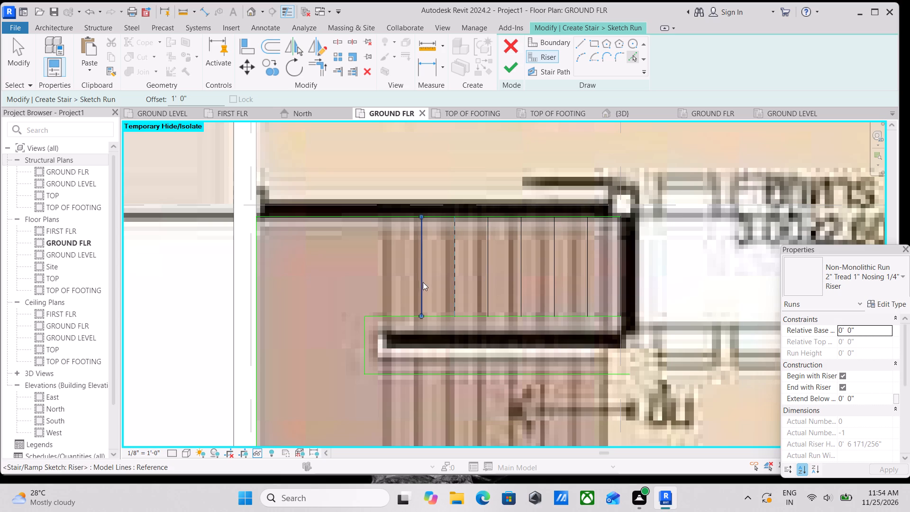
{"action": "left_click", "coordinate": [419, 282]}
{"action": "scroll", "coordinate": [409, 284], "scroll_direction": "down", "scroll_amount": 3}
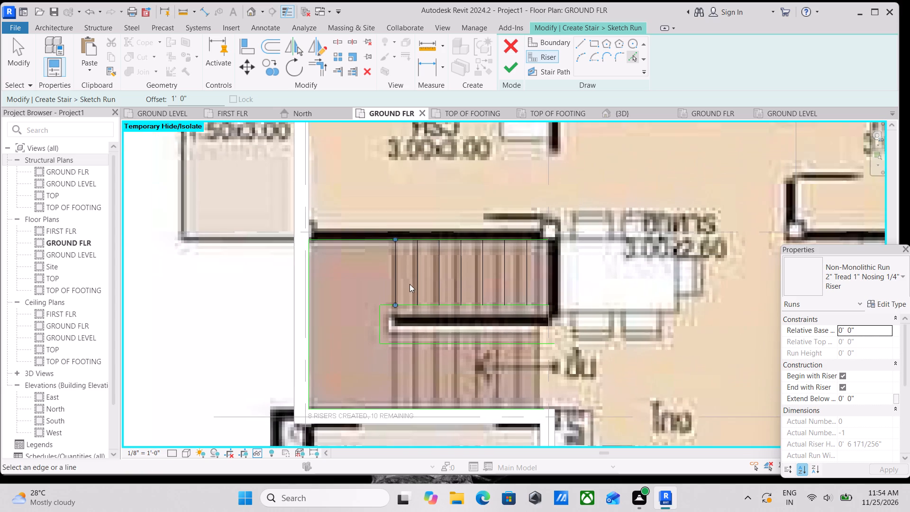
{"action": "middle_click_drag", "start_coordinate": [409, 284], "coordinate": [464, 223]}
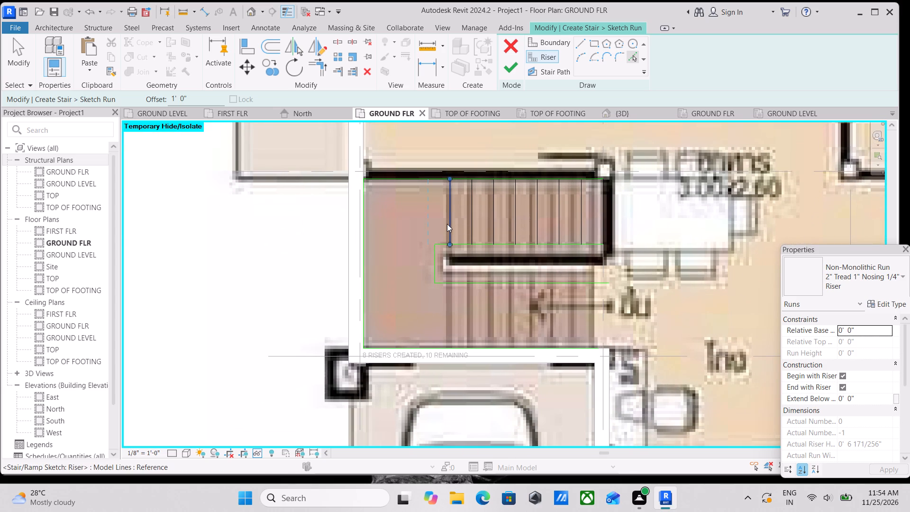
{"action": "left_click", "coordinate": [447, 224]}
{"action": "key", "text": "Escape"}
{"action": "key", "text": "Escape"}
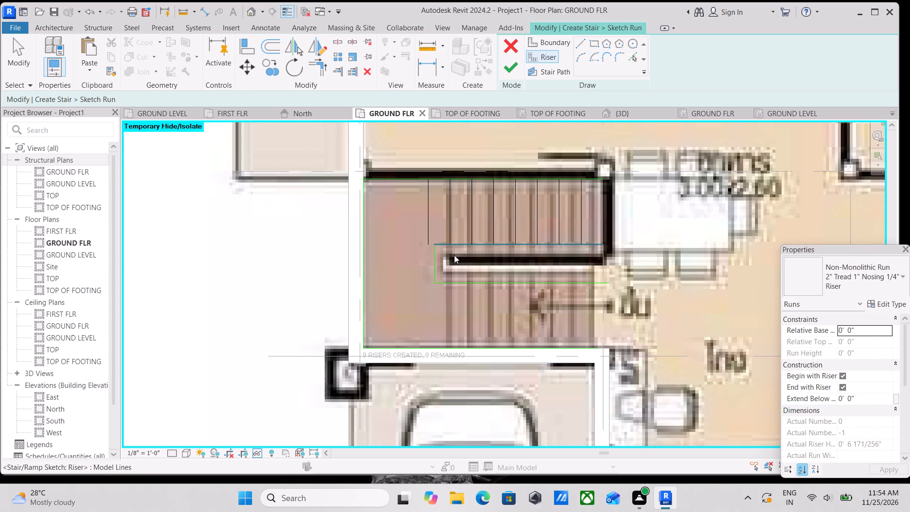
Nudge the short connecting boundary line toward the landing, closely in line with the kitchen-side run's last riser.
{"action": "scroll", "coordinate": [452, 256], "scroll_direction": "up", "scroll_amount": 3}
{"action": "key", "text": "Escape"}
{"action": "key", "text": "Escape"}
{"action": "key", "text": "Escape"}
{"action": "scroll", "coordinate": [413, 250], "scroll_direction": "up", "scroll_amount": 2}
{"action": "key", "text": "Escape"}
{"action": "key", "text": "Escape"}
{"action": "key", "text": "Escape"}
{"action": "key", "text": "Escape"}
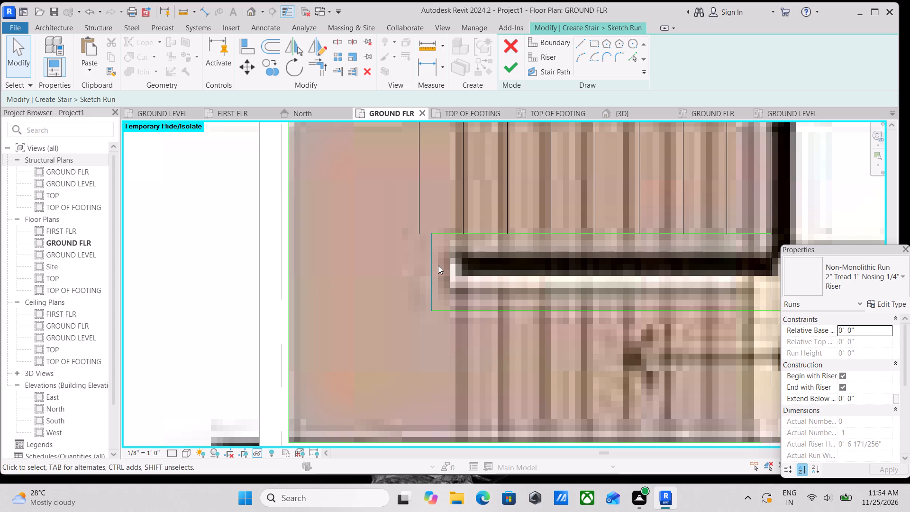
{"action": "left_click", "coordinate": [434, 271]}
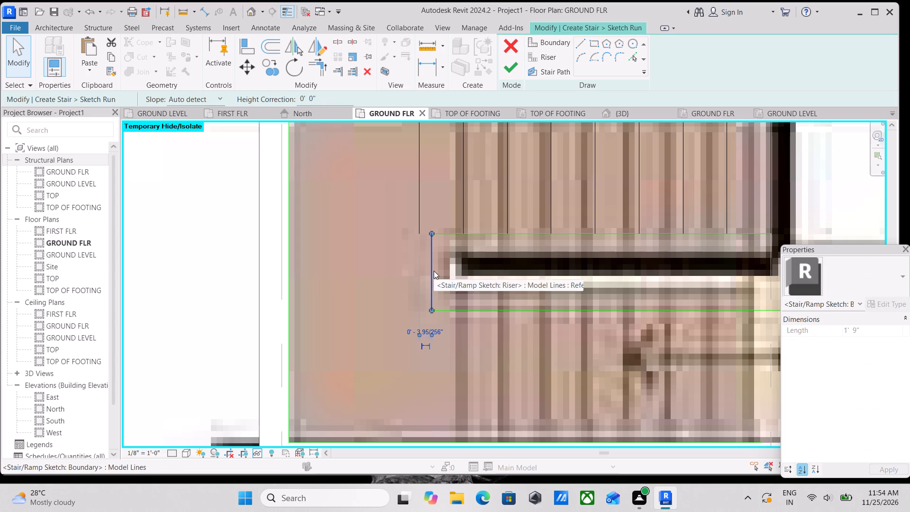
{"action": "key", "text": "Left"}
{"action": "key", "text": "Left"}
{"action": "key", "text": "Left"}
{"action": "key", "text": "Left"}
{"action": "key", "text": "Left"}
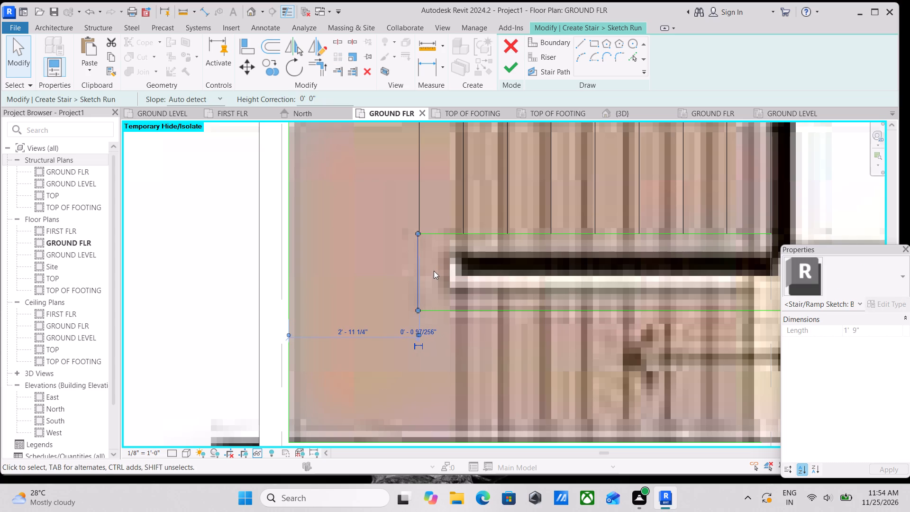
{"action": "key", "text": "Right"}
{"action": "scroll", "coordinate": [436, 262], "scroll_direction": "up", "scroll_amount": 6}
{"action": "middle_click_drag", "start_coordinate": [427, 229], "coordinate": [448, 321]}
{"action": "scroll", "coordinate": [400, 288], "scroll_direction": "up", "scroll_amount": 5}
{"action": "scroll", "coordinate": [481, 361], "scroll_direction": "up", "scroll_amount": 2}
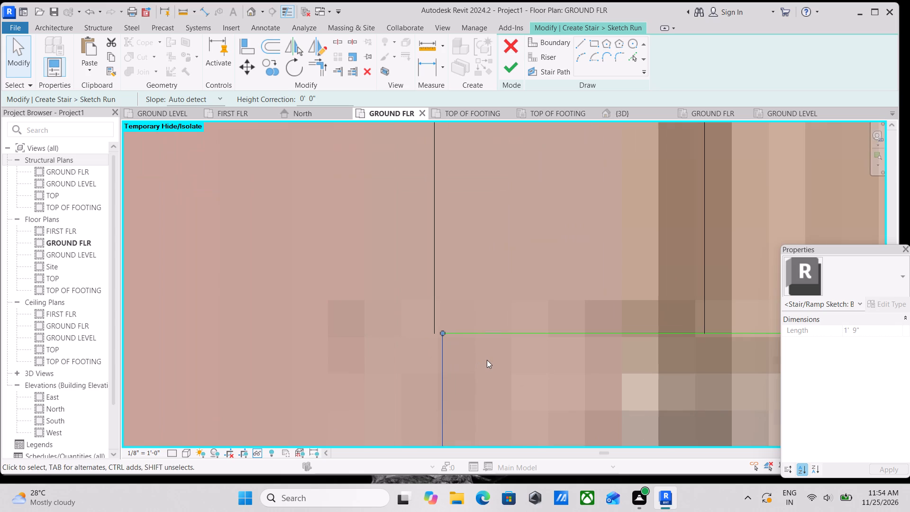
{"action": "key", "text": "Left"}
{"action": "key", "text": "Left"}
{"action": "key", "text": "Left"}
{"action": "key", "text": "Left"}
{"action": "key", "text": "Left"}
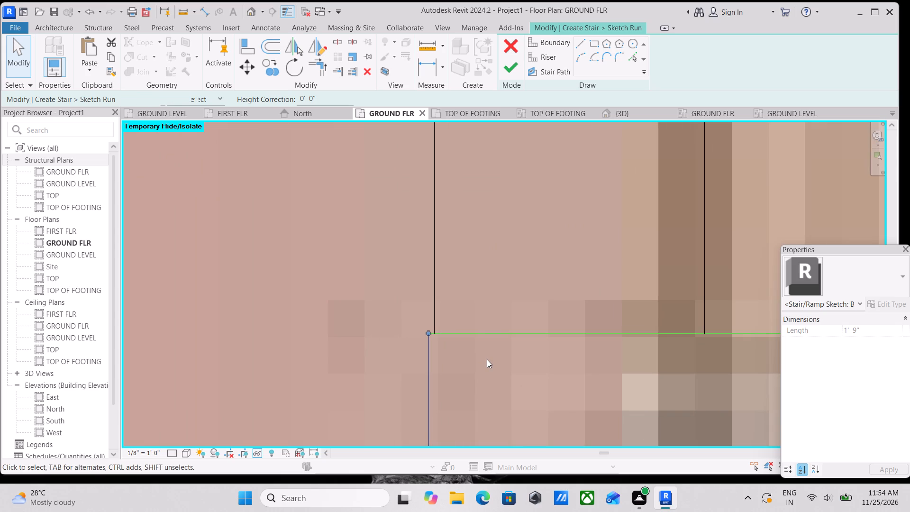
{"action": "key", "text": "Left"}
{"action": "scroll", "coordinate": [487, 359], "scroll_direction": "down", "scroll_amount": 7}
{"action": "key", "text": "Escape"}
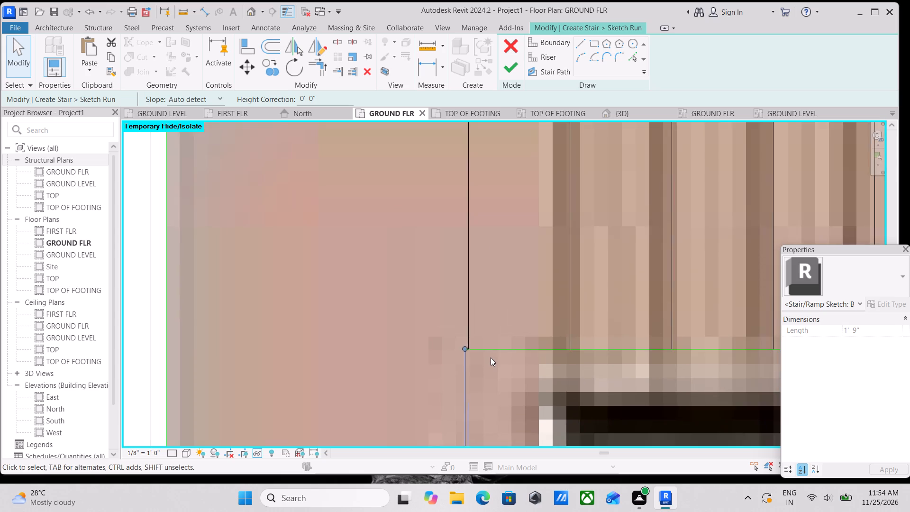
Draw a riser line across the landing end of the second run, from the inner boundary corner to the outer boundary line.
{"action": "scroll", "coordinate": [491, 357], "scroll_direction": "down", "scroll_amount": 8}
{"action": "middle_click_drag", "start_coordinate": [493, 355], "coordinate": [493, 238]}
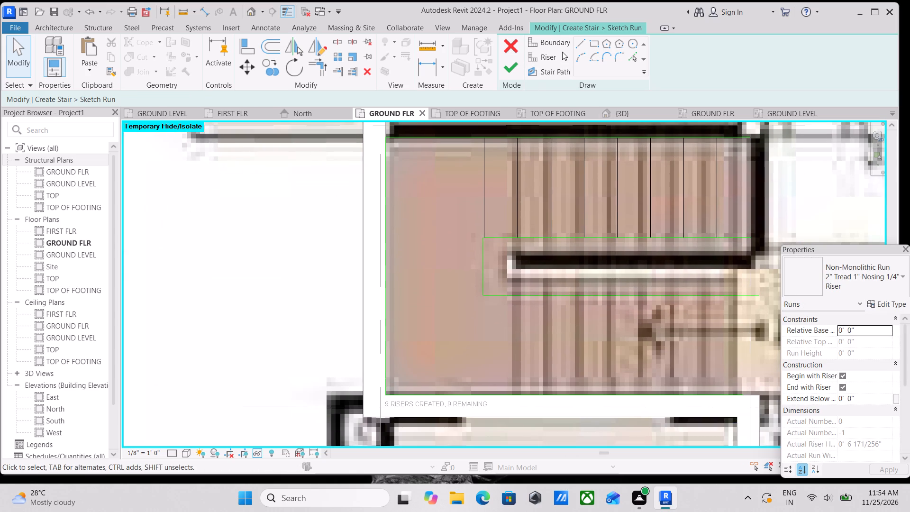
{"action": "scroll", "coordinate": [506, 332], "scroll_direction": "down", "scroll_amount": 3}
{"action": "scroll", "coordinate": [491, 375], "scroll_direction": "up", "scroll_amount": 2}
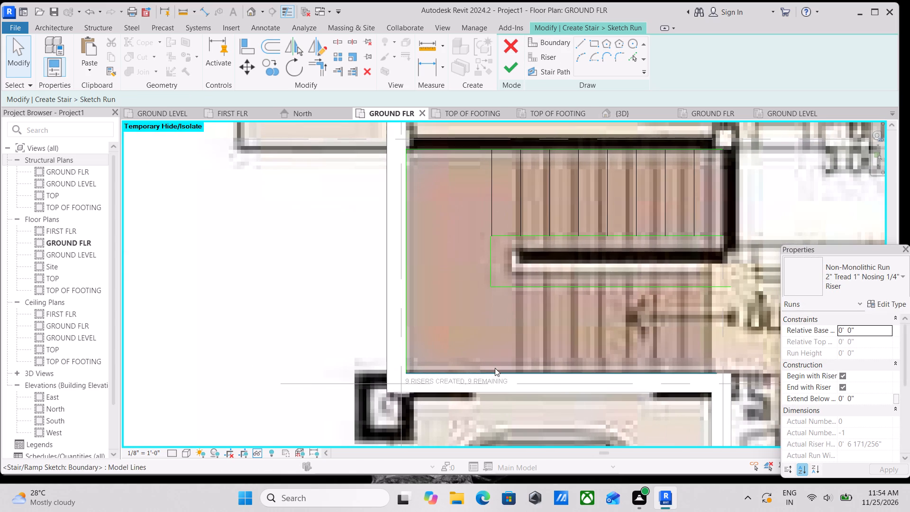
{"action": "middle_click_drag", "start_coordinate": [521, 287], "coordinate": [511, 376]}
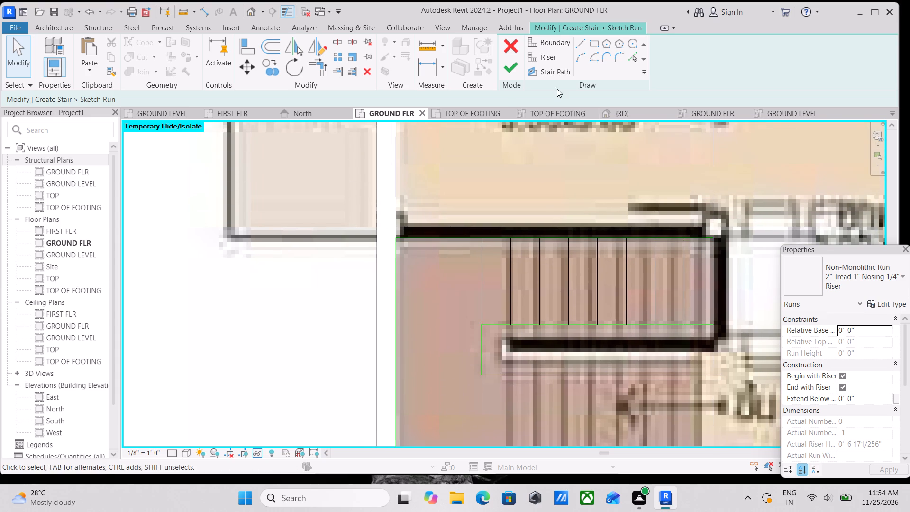
{"action": "left_click", "coordinate": [580, 42]}
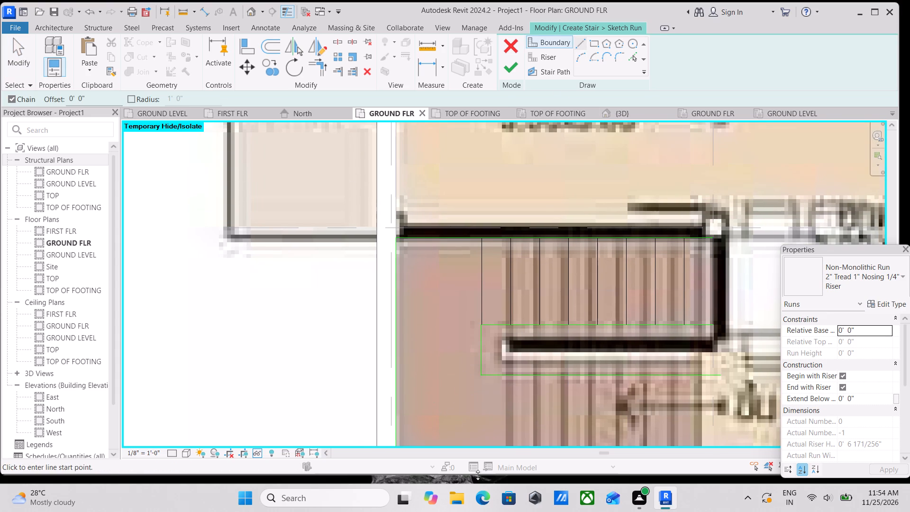
{"action": "double_click", "coordinate": [549, 55]}
{"action": "left_click", "coordinate": [582, 43]}
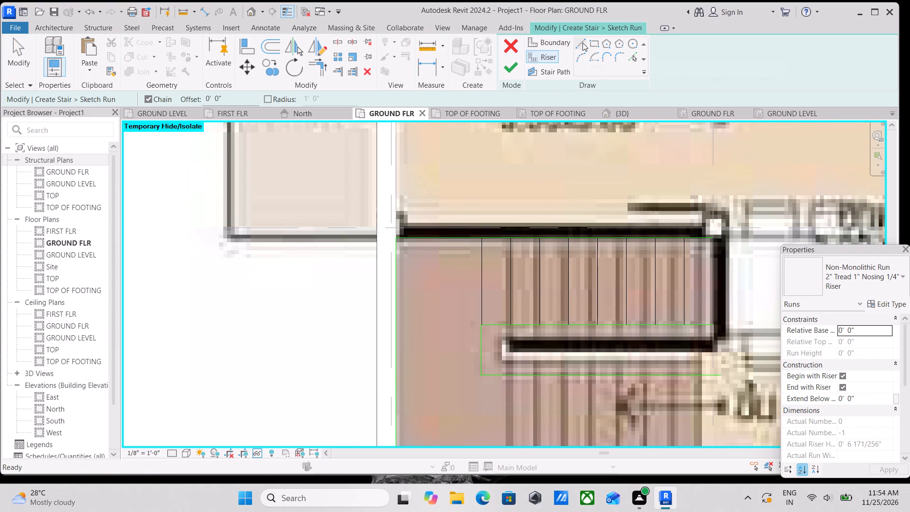
{"action": "middle_click_drag", "start_coordinate": [509, 371], "coordinate": [510, 319]}
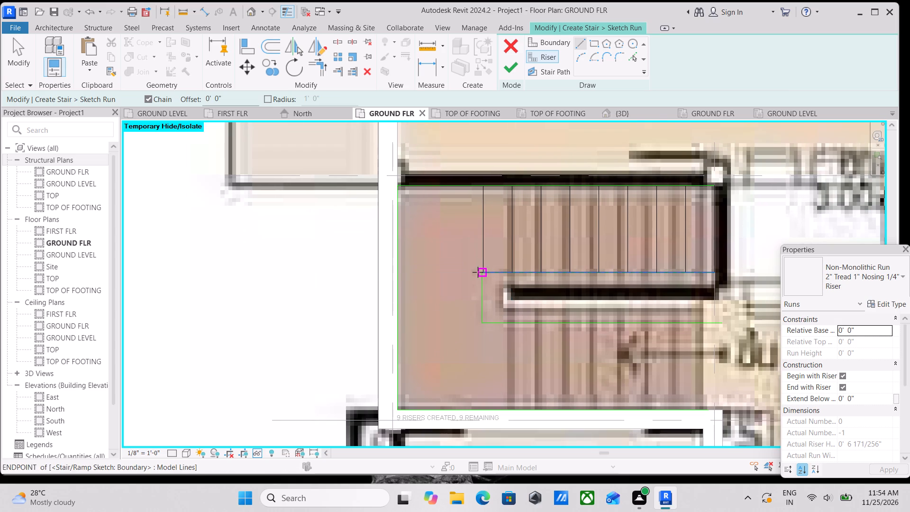
{"action": "scroll", "coordinate": [482, 327], "scroll_direction": "up", "scroll_amount": 6}
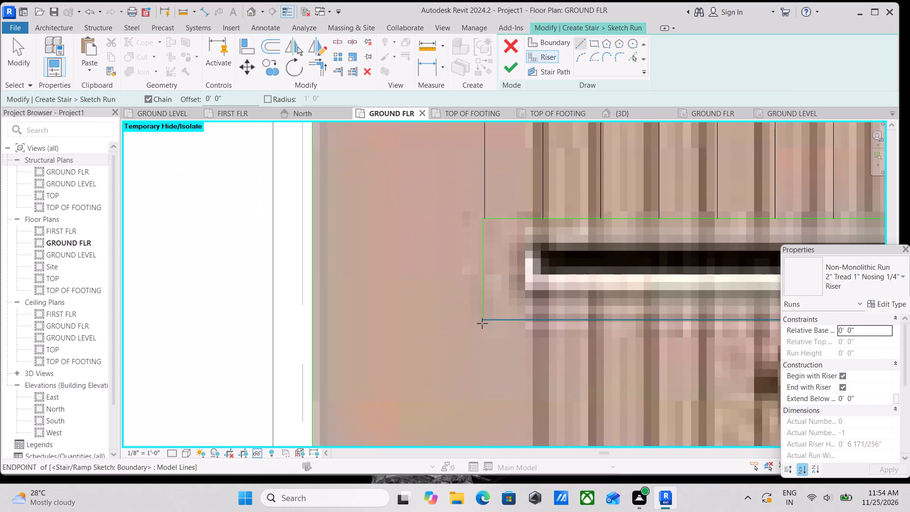
{"action": "left_click", "coordinate": [485, 318]}
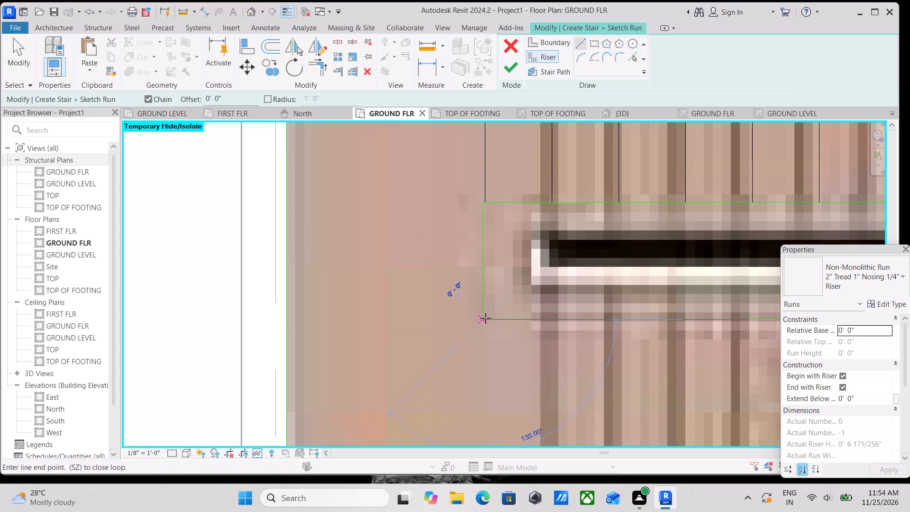
{"action": "middle_click_drag", "start_coordinate": [478, 413], "coordinate": [472, 302]}
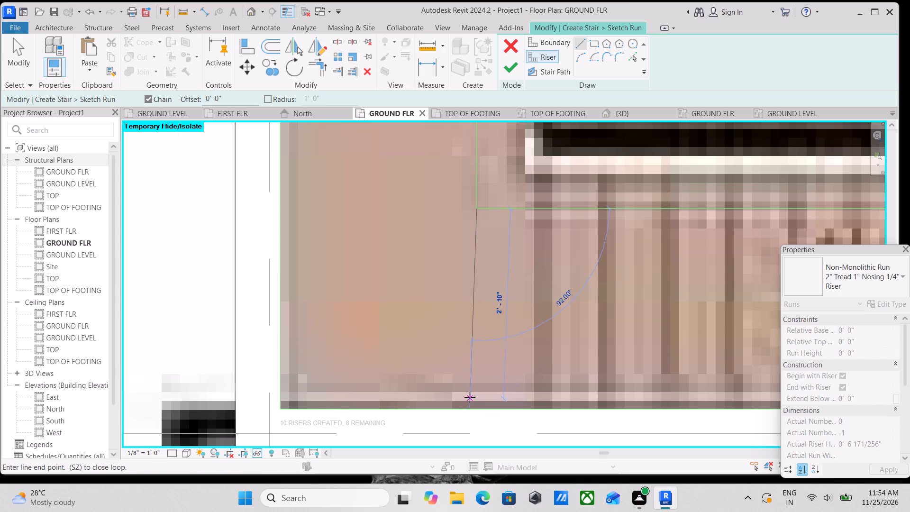
{"action": "left_click", "coordinate": [476, 404]}
{"action": "key", "text": "Escape"}
{"action": "key", "text": "Escape"}
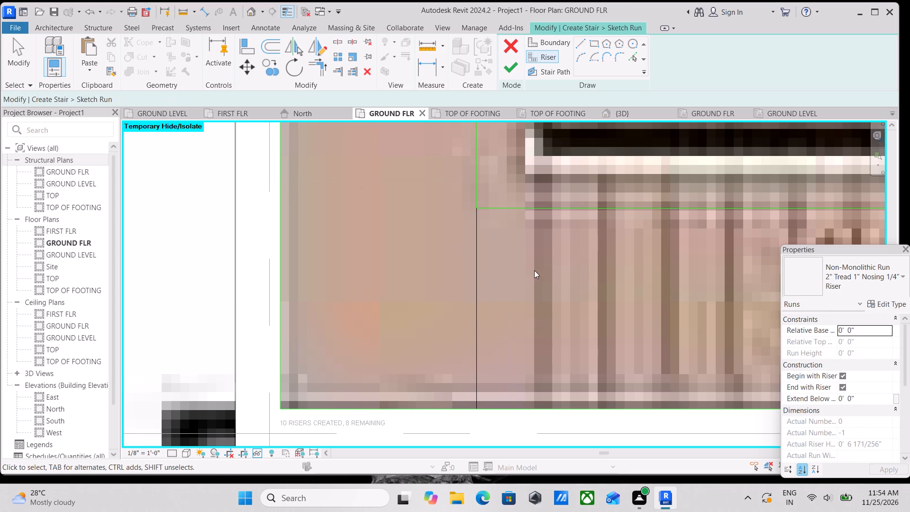
Add a Pick Lines boundary line offset 1'-0" from the second run's landing-end riser, into that run.
{"action": "left_click", "coordinate": [636, 53]}
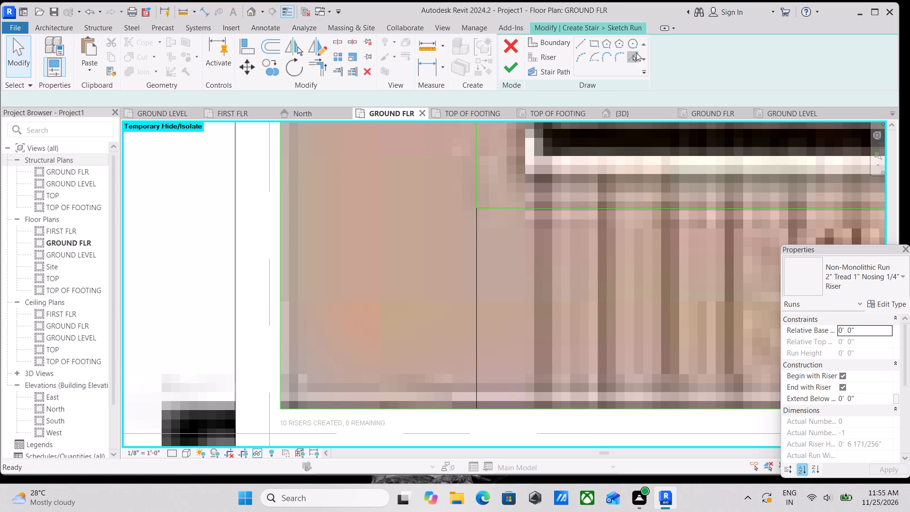
{"action": "left_click_drag", "start_coordinate": [62, 99], "coordinate": [0, 104]}
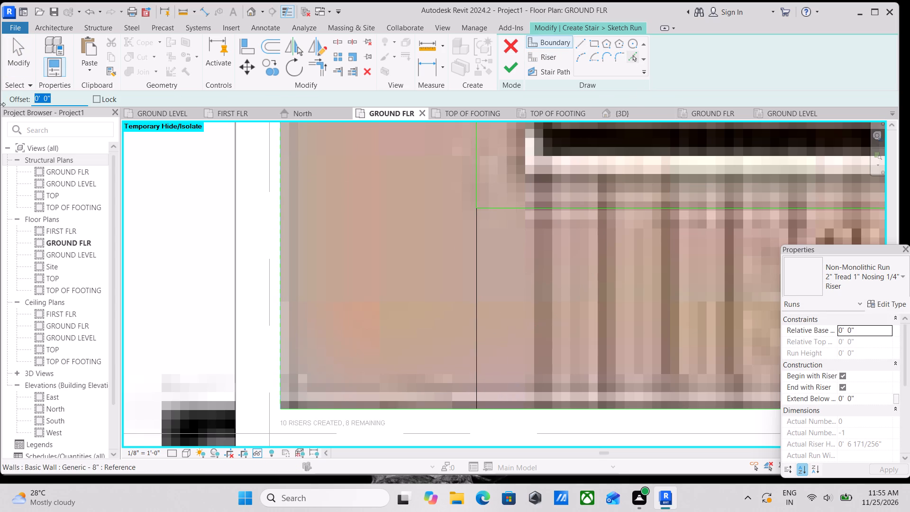
{"action": "type", "text": "1'"}
{"action": "key", "text": "Return"}
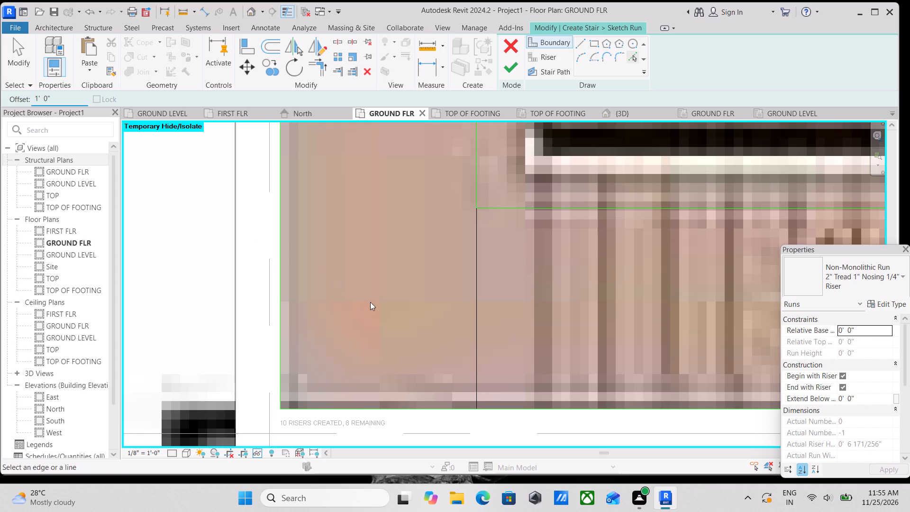
{"action": "left_click", "coordinate": [477, 330]}
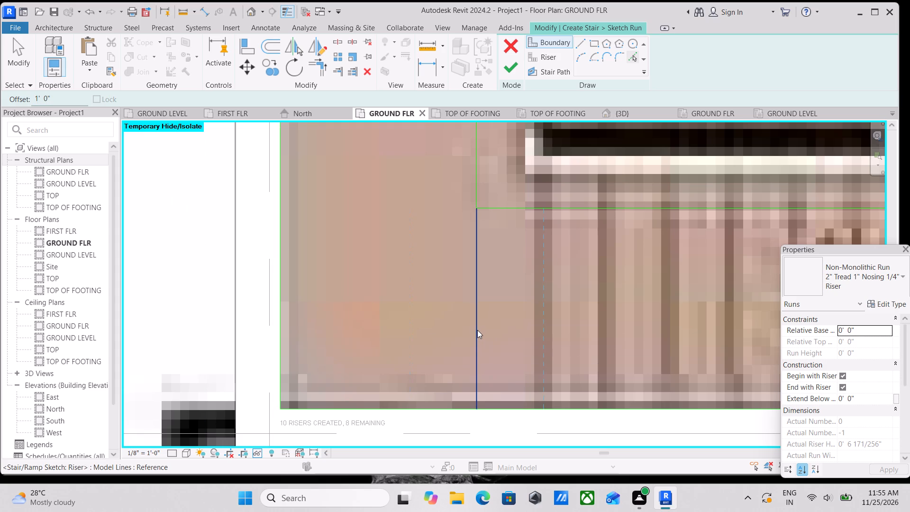
{"action": "key", "text": "Escape"}
{"action": "key", "text": "Escape"}
{"action": "key", "text": "Escape"}
{"action": "key", "text": "Escape"}
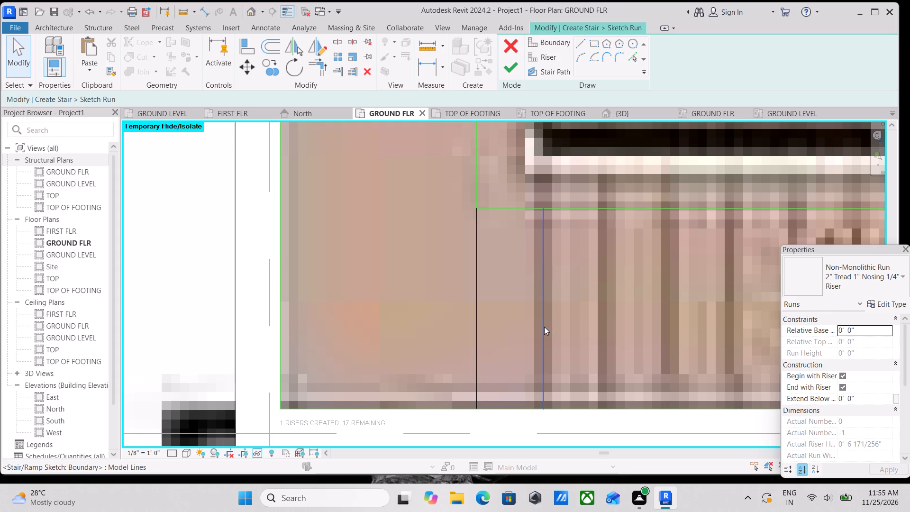
Delete the boundary line offset 1'-0" from the second run's landing-end riser.
{"action": "left_click", "coordinate": [544, 327]}
{"action": "right_click", "coordinate": [544, 327]}
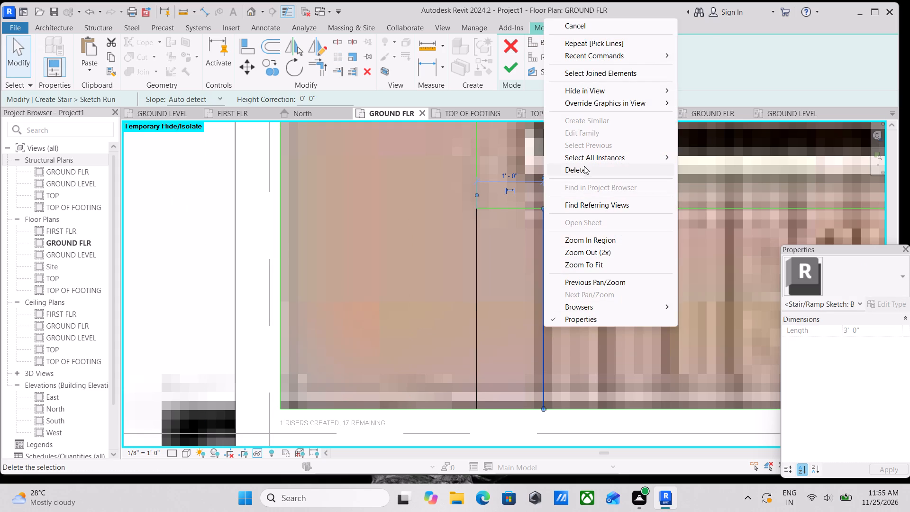
{"action": "left_click", "coordinate": [584, 168]}
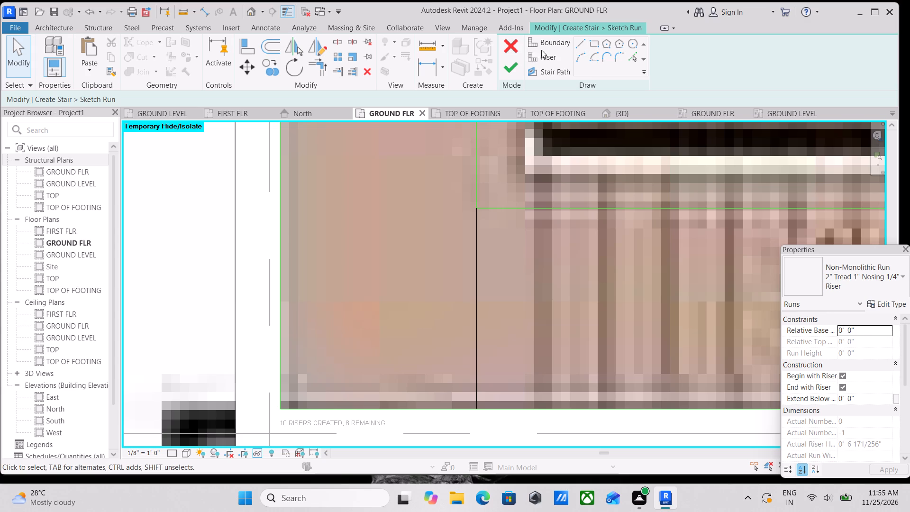
Using Riser Pick Lines with a 1'-0" offset, add three risers in sequence from the second run's landing-end riser.
{"action": "double_click", "coordinate": [543, 52]}
{"action": "left_click", "coordinate": [632, 57]}
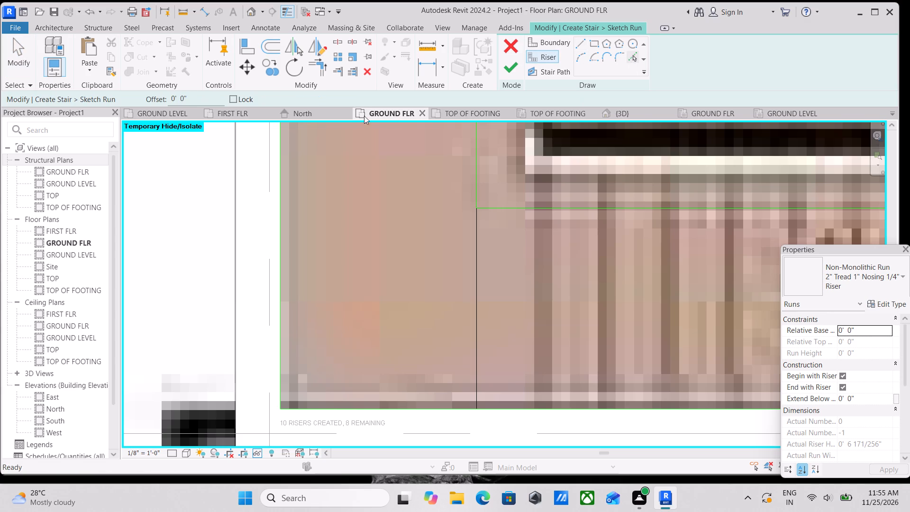
{"action": "left_click_drag", "start_coordinate": [189, 99], "coordinate": [165, 102]}
{"action": "left_click_drag", "start_coordinate": [165, 102], "coordinate": [137, 105]}
{"action": "type", "text": "1'"}
{"action": "key", "text": "Return"}
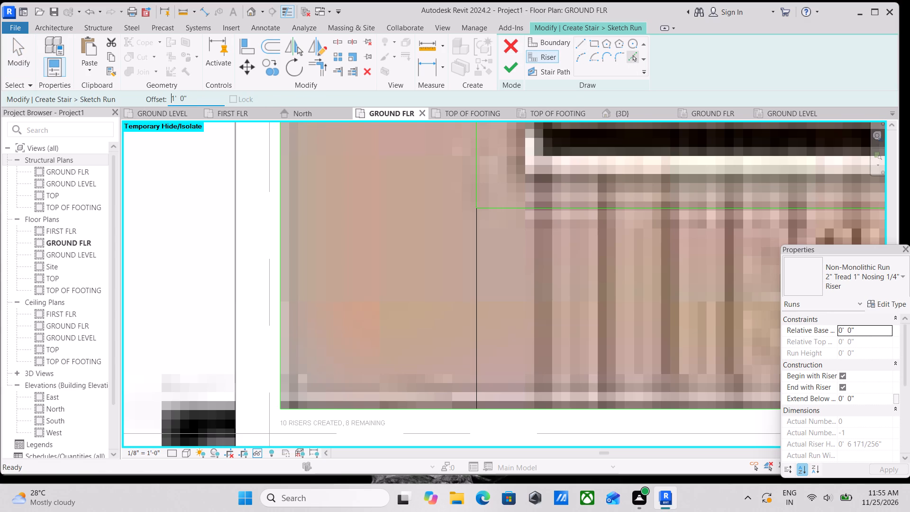
{"action": "left_click", "coordinate": [479, 332]}
{"action": "middle_click_drag", "start_coordinate": [646, 332], "coordinate": [559, 306]}
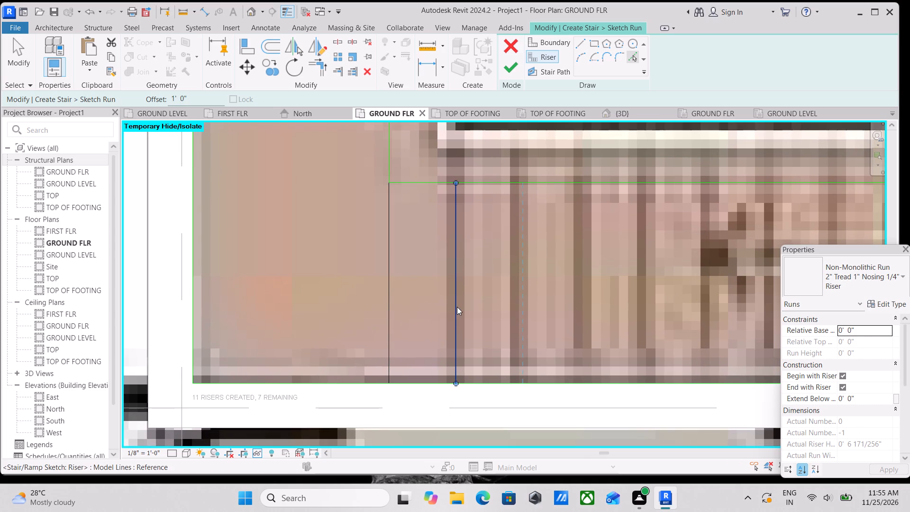
{"action": "left_click", "coordinate": [457, 307]}
{"action": "left_click", "coordinate": [523, 313]}
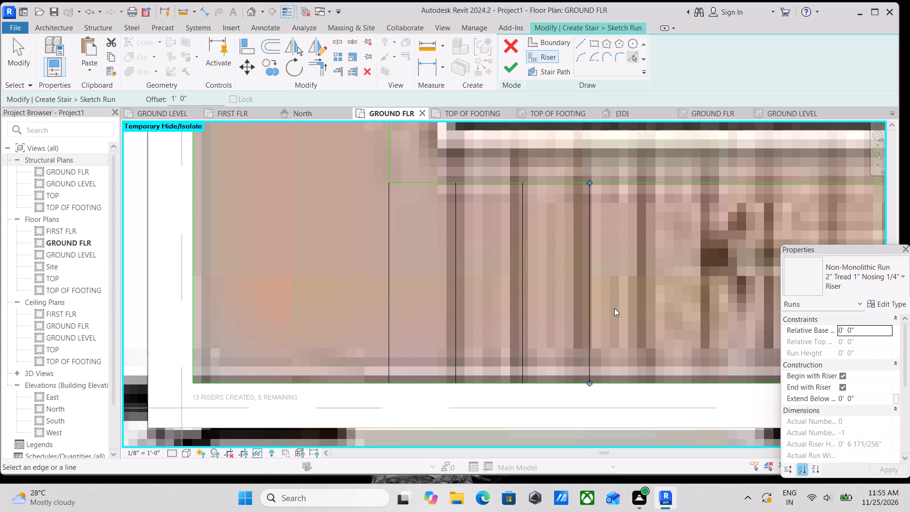
Add three more Pick Lines risers at 1'-0" spacing along the second run, away from the landing.
{"action": "middle_click_drag", "start_coordinate": [614, 308], "coordinate": [505, 326]}
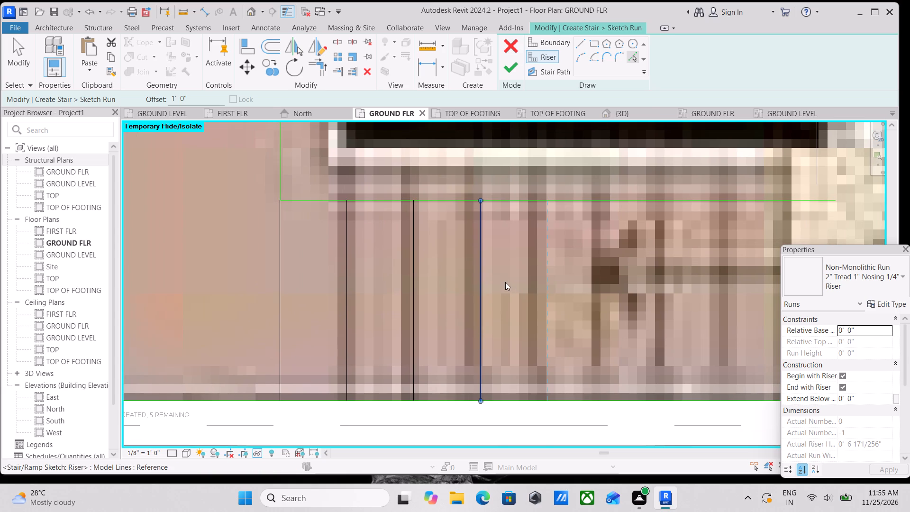
{"action": "scroll", "coordinate": [510, 303], "scroll_direction": "down", "scroll_amount": 1}
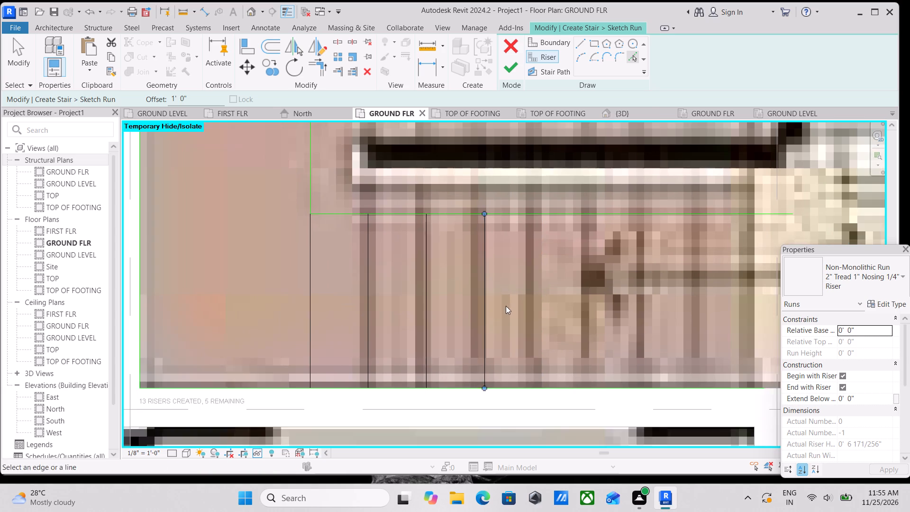
{"action": "middle_click_drag", "start_coordinate": [503, 307], "coordinate": [482, 370]}
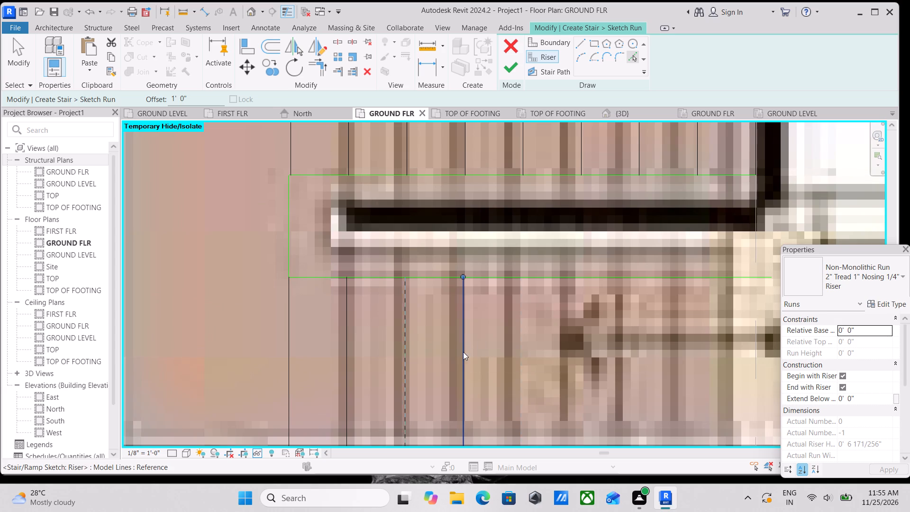
{"action": "scroll", "coordinate": [510, 344], "scroll_direction": "down", "scroll_amount": 2}
{"action": "scroll", "coordinate": [509, 370], "scroll_direction": "up", "scroll_amount": 4}
{"action": "middle_click_drag", "start_coordinate": [474, 366], "coordinate": [485, 336]}
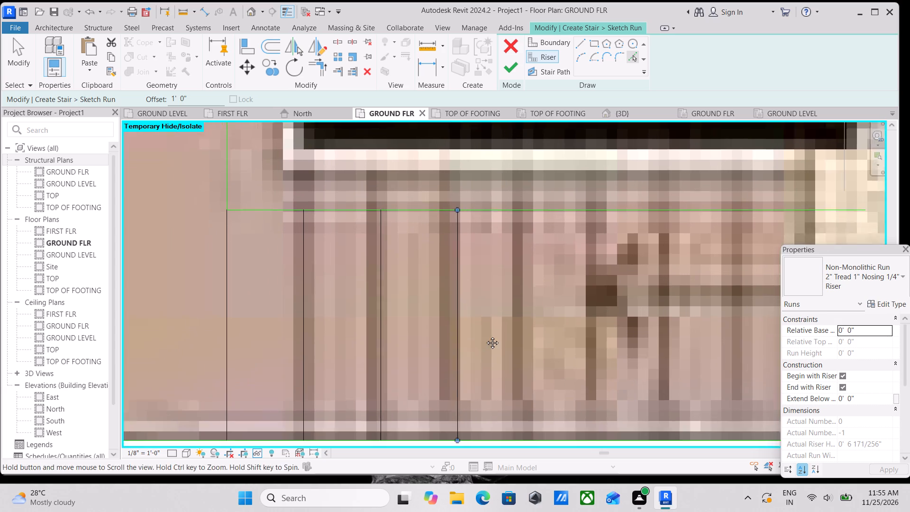
{"action": "middle_click_drag", "start_coordinate": [485, 336], "coordinate": [517, 261]}
{"action": "scroll", "coordinate": [500, 315], "scroll_direction": "up", "scroll_amount": 4}
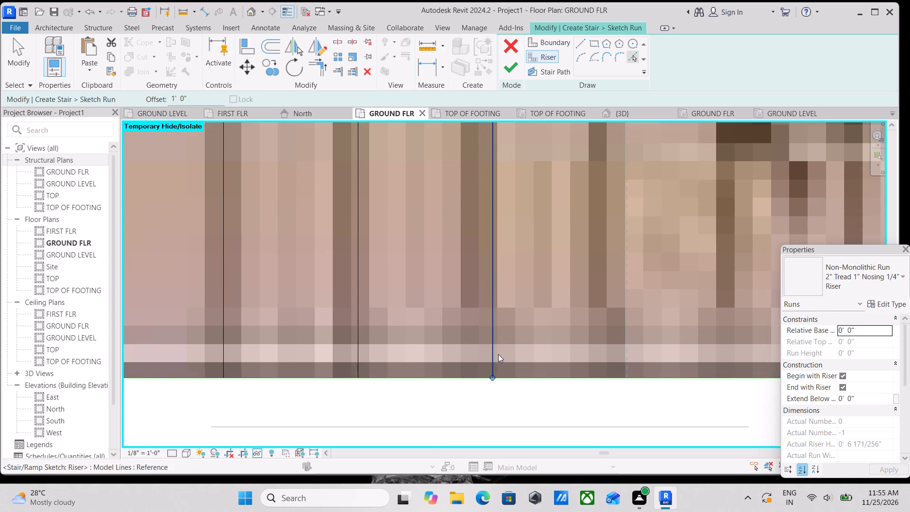
{"action": "left_click", "coordinate": [495, 354]}
{"action": "middle_click_drag", "start_coordinate": [565, 335], "coordinate": [457, 375]}
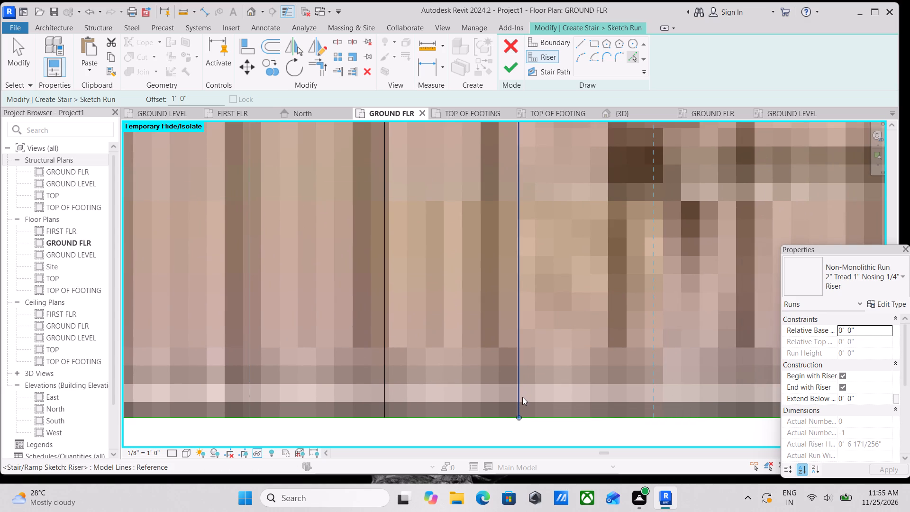
{"action": "left_click", "coordinate": [520, 397]}
{"action": "middle_click_drag", "start_coordinate": [566, 371], "coordinate": [389, 366]}
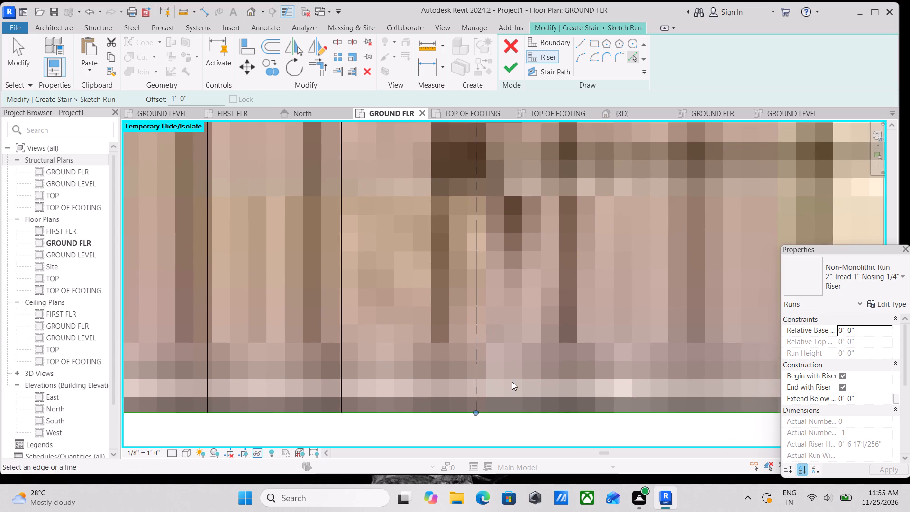
{"action": "scroll", "coordinate": [510, 381], "scroll_direction": "down", "scroll_amount": 3}
{"action": "middle_click_drag", "start_coordinate": [505, 378], "coordinate": [407, 369]}
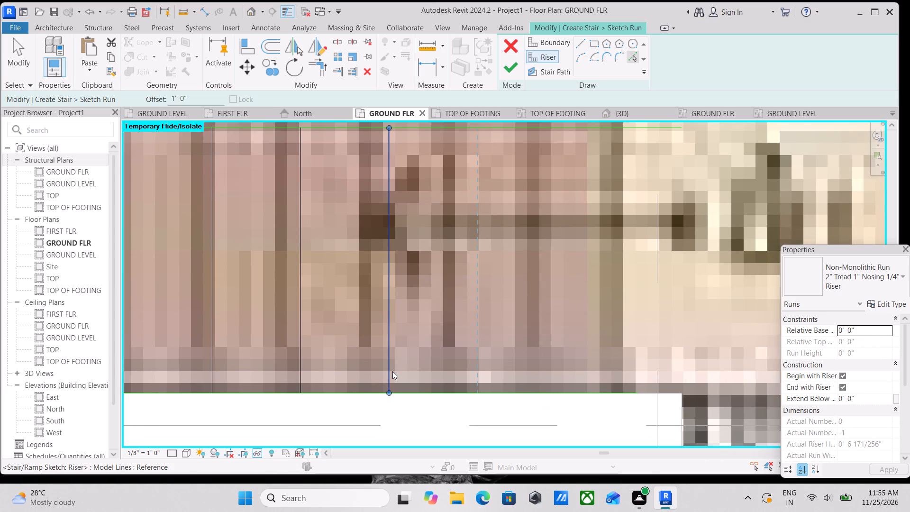
{"action": "left_click", "coordinate": [392, 371]}
Add the last two Pick Lines risers at 1'-0" spacing toward the second run's open end, for nine in total.
{"action": "scroll", "coordinate": [535, 354], "scroll_direction": "down", "scroll_amount": 2}
{"action": "middle_click_drag", "start_coordinate": [535, 354], "coordinate": [546, 380]}
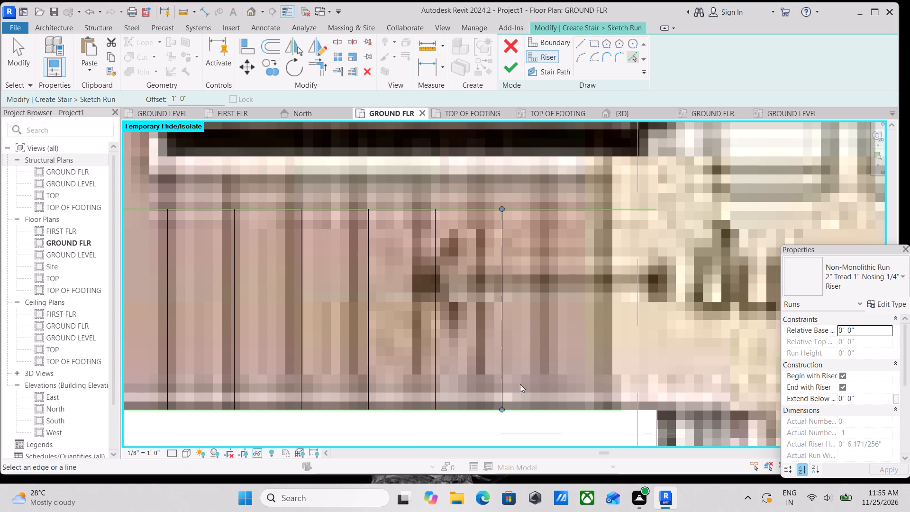
{"action": "left_click", "coordinate": [505, 391]}
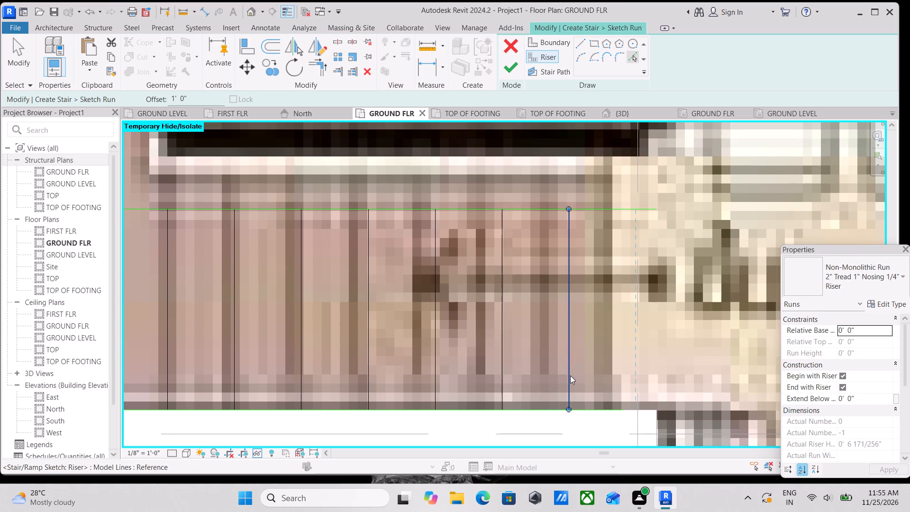
{"action": "scroll", "coordinate": [571, 376], "scroll_direction": "down", "scroll_amount": 4}
{"action": "middle_click_drag", "start_coordinate": [571, 376], "coordinate": [580, 339]}
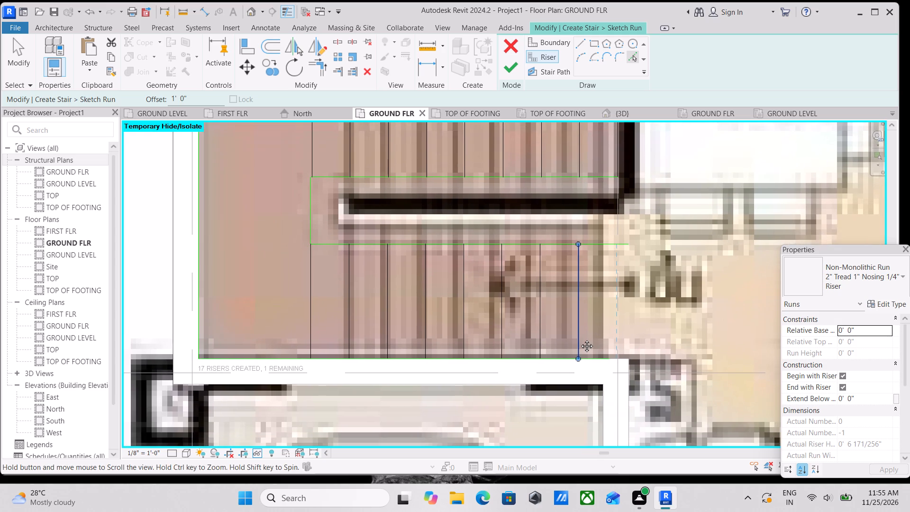
{"action": "middle_click_drag", "start_coordinate": [580, 339], "coordinate": [556, 362]}
{"action": "left_click", "coordinate": [556, 362]}
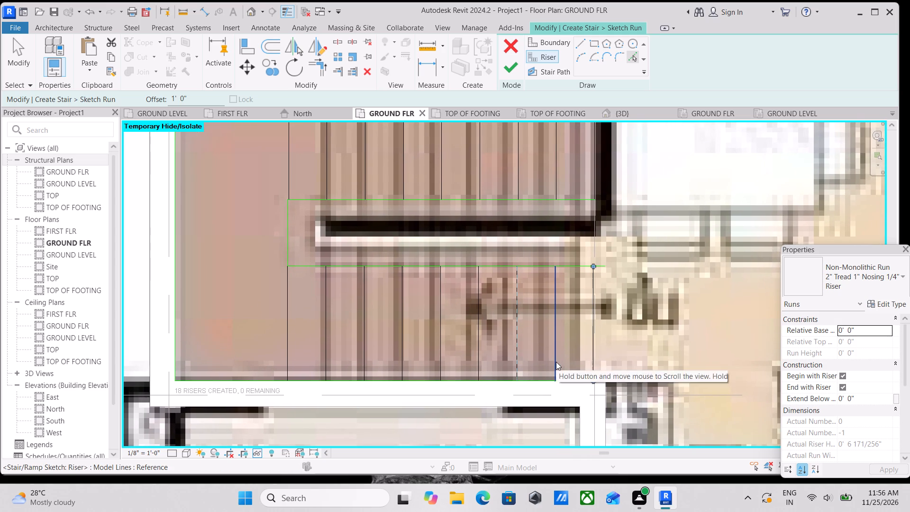
{"action": "key", "text": "Escape"}
{"action": "key", "text": "Escape"}
{"action": "key", "text": "Escape"}
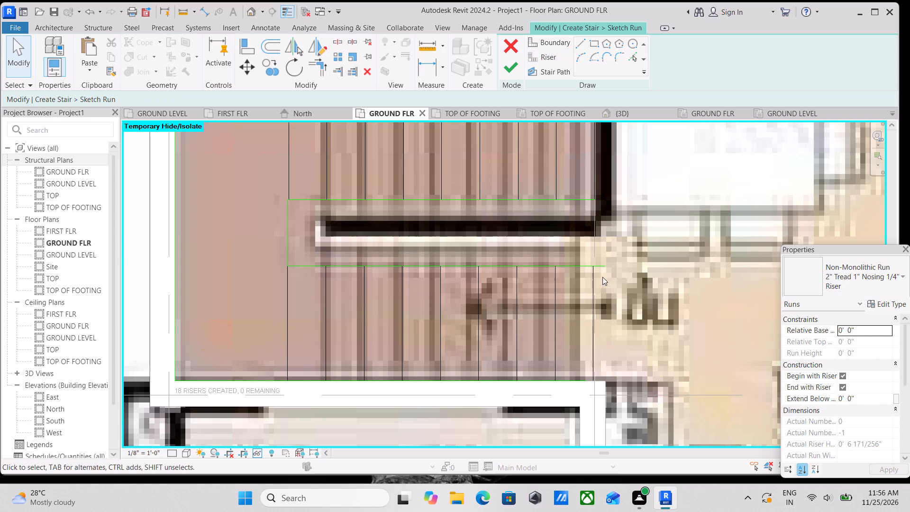
Shorten the second run's inner boundary line so it ends at the last riser.
{"action": "scroll", "coordinate": [638, 267], "scroll_direction": "up", "scroll_amount": 3}
{"action": "key", "text": "Escape"}
{"action": "scroll", "coordinate": [591, 248], "scroll_direction": "up", "scroll_amount": 3}
{"action": "key", "text": "Escape"}
{"action": "scroll", "coordinate": [589, 265], "scroll_direction": "up", "scroll_amount": 3}
{"action": "key", "text": "Escape"}
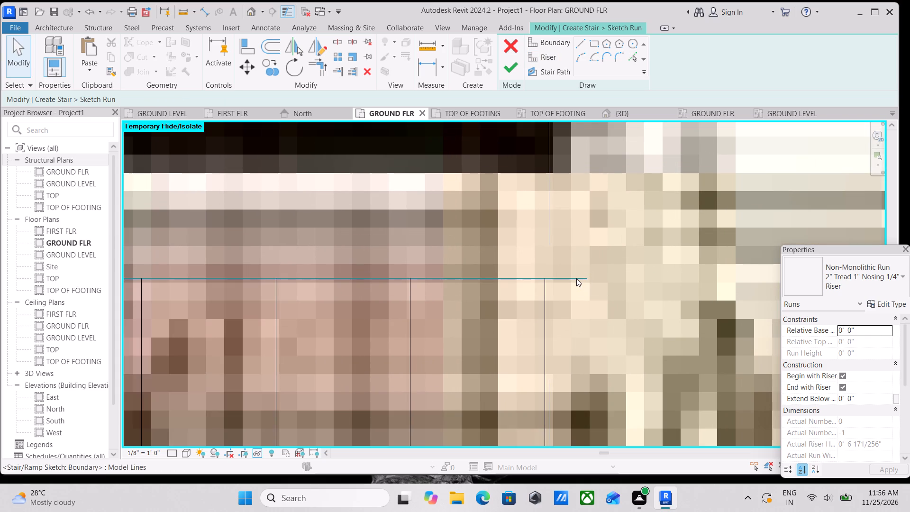
{"action": "key", "text": "Escape"}
{"action": "key", "text": "Escape"}
{"action": "left_click", "coordinate": [575, 280]}
{"action": "left_click_drag", "start_coordinate": [585, 277], "coordinate": [545, 281]}
{"action": "key", "text": "Escape"}
Extend the second run's outer boundary line to meet the bottom end of the last riser.
{"action": "scroll", "coordinate": [549, 291], "scroll_direction": "down", "scroll_amount": 7}
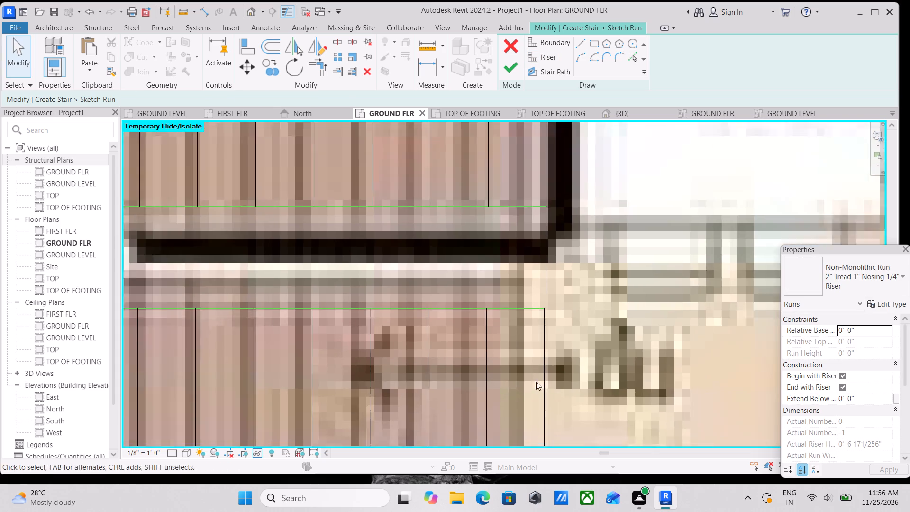
{"action": "middle_click_drag", "start_coordinate": [536, 382], "coordinate": [510, 288]}
{"action": "scroll", "coordinate": [485, 388], "scroll_direction": "up", "scroll_amount": 4}
{"action": "scroll", "coordinate": [519, 349], "scroll_direction": "up", "scroll_amount": 7}
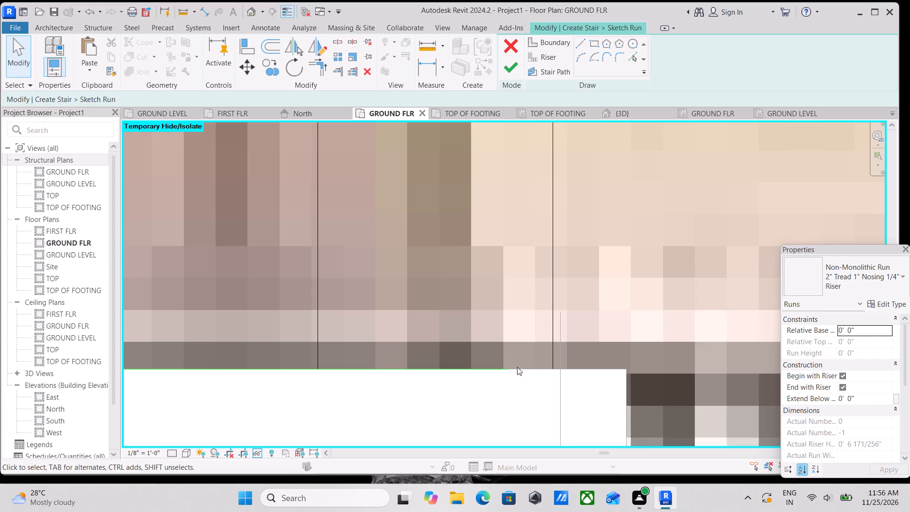
{"action": "scroll", "coordinate": [511, 366], "scroll_direction": "up", "scroll_amount": 1}
{"action": "left_click", "coordinate": [494, 369]}
{"action": "scroll", "coordinate": [509, 375], "scroll_direction": "up", "scroll_amount": 5}
{"action": "left_click_drag", "start_coordinate": [501, 363], "coordinate": [608, 360]}
{"action": "key", "text": "Escape"}
Examine how the kitchen-side run's boundary lines meet its end riser at the outer and inner corners.
{"action": "scroll", "coordinate": [587, 365], "scroll_direction": "down", "scroll_amount": 5}
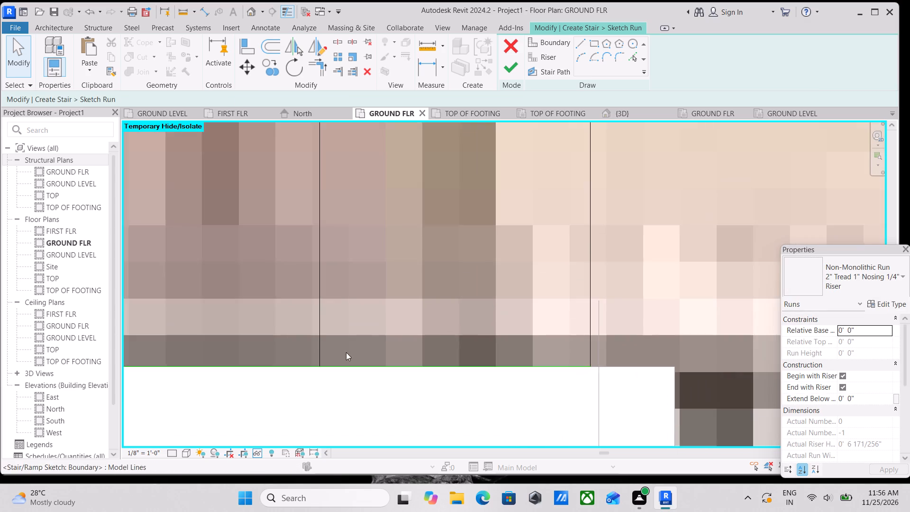
{"action": "scroll", "coordinate": [342, 333], "scroll_direction": "down", "scroll_amount": 8}
{"action": "middle_click_drag", "start_coordinate": [363, 325], "coordinate": [653, 319]}
{"action": "scroll", "coordinate": [436, 309], "scroll_direction": "down", "scroll_amount": 4}
{"action": "middle_click_drag", "start_coordinate": [434, 310], "coordinate": [599, 365]}
{"action": "scroll", "coordinate": [502, 353], "scroll_direction": "down", "scroll_amount": 3}
{"action": "middle_click_drag", "start_coordinate": [499, 356], "coordinate": [501, 410]}
{"action": "middle_click_drag", "start_coordinate": [405, 305], "coordinate": [412, 382]}
{"action": "scroll", "coordinate": [713, 302], "scroll_direction": "up", "scroll_amount": 4}
{"action": "middle_click_drag", "start_coordinate": [692, 306], "coordinate": [668, 357]}
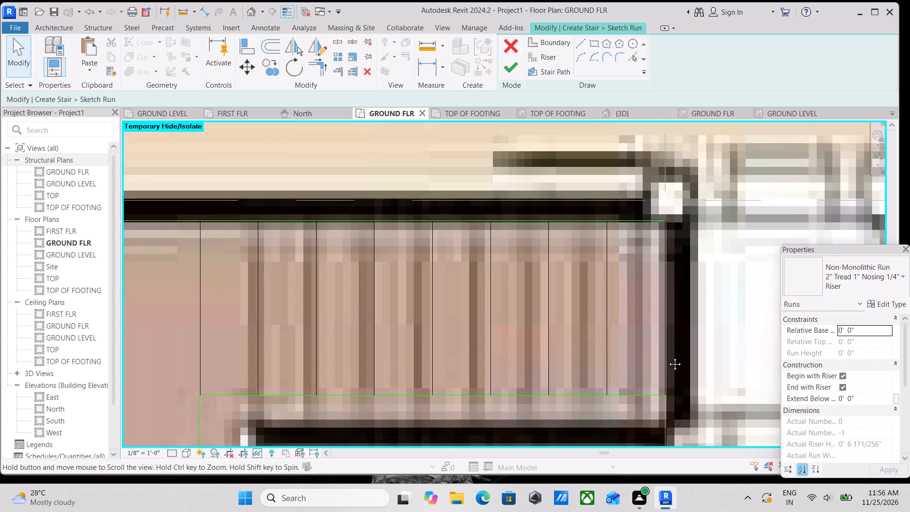
{"action": "middle_click_drag", "start_coordinate": [668, 357], "coordinate": [654, 397]}
{"action": "scroll", "coordinate": [636, 287], "scroll_direction": "up", "scroll_amount": 14}
{"action": "scroll", "coordinate": [623, 280], "scroll_direction": "down", "scroll_amount": 4}
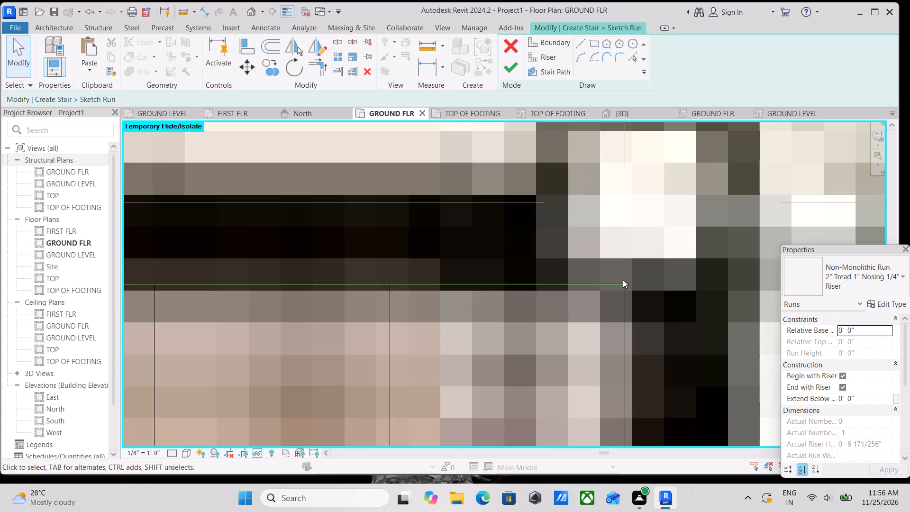
{"action": "scroll", "coordinate": [623, 280], "scroll_direction": "down", "scroll_amount": 5}
{"action": "scroll", "coordinate": [597, 314], "scroll_direction": "down", "scroll_amount": 9}
{"action": "middle_click_drag", "start_coordinate": [465, 335], "coordinate": [464, 260]}
{"action": "scroll", "coordinate": [464, 252], "scroll_direction": "up", "scroll_amount": 1}
{"action": "scroll", "coordinate": [537, 365], "scroll_direction": "up", "scroll_amount": 4}
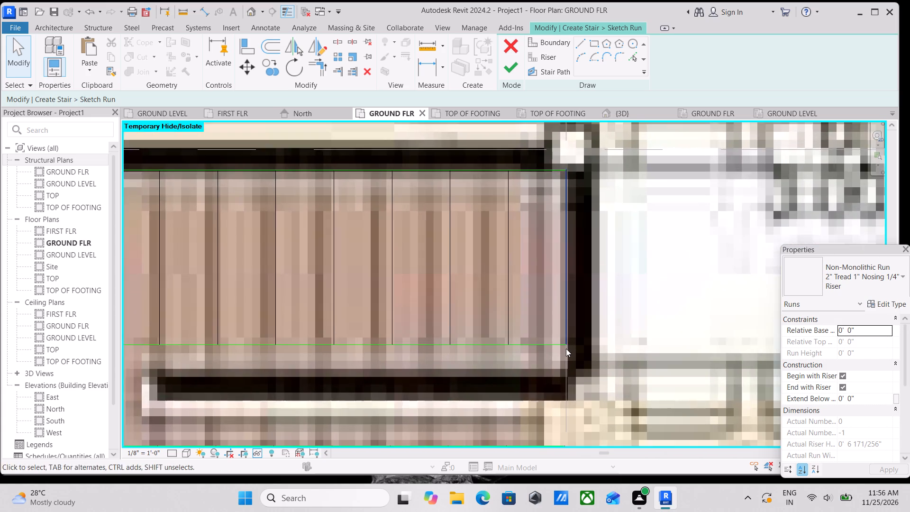
{"action": "scroll", "coordinate": [566, 348], "scroll_direction": "up", "scroll_amount": 3}
{"action": "scroll", "coordinate": [568, 338], "scroll_direction": "up", "scroll_amount": 19}
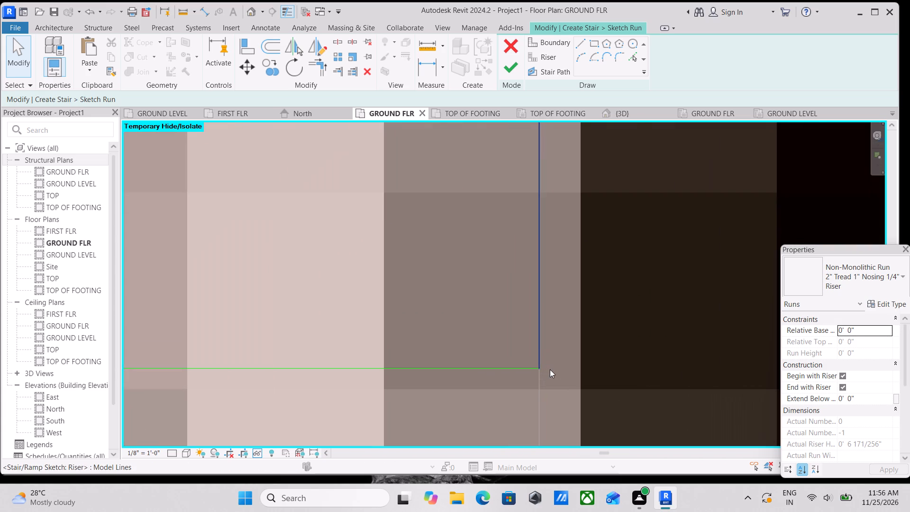
{"action": "scroll", "coordinate": [550, 369], "scroll_direction": "down", "scroll_amount": 20}
{"action": "scroll", "coordinate": [550, 369], "scroll_direction": "down", "scroll_amount": 2}
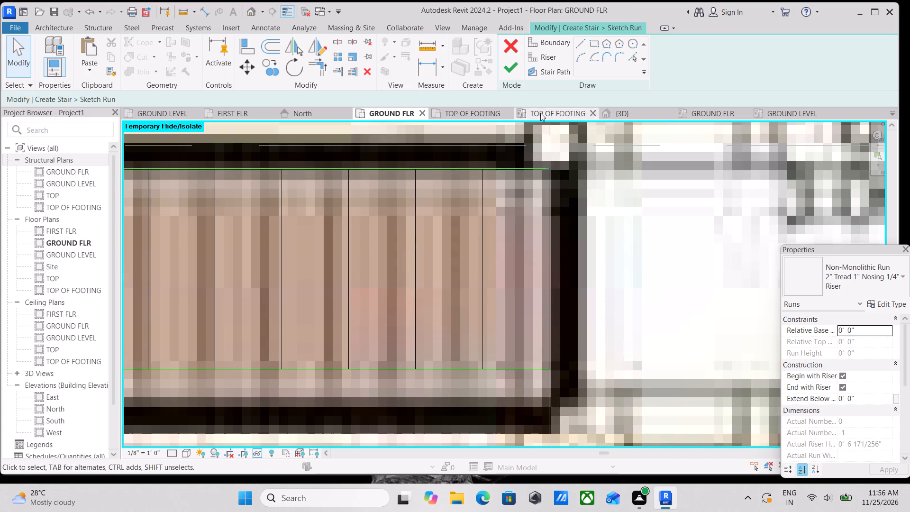
Sketch the stair path from the lower run's open end, across the landing, and back to the kitchen-side run's last riser.
{"action": "left_click", "coordinate": [561, 68]}
{"action": "scroll", "coordinate": [463, 427], "scroll_direction": "down", "scroll_amount": 5}
{"action": "scroll", "coordinate": [425, 386], "scroll_direction": "down", "scroll_amount": 3}
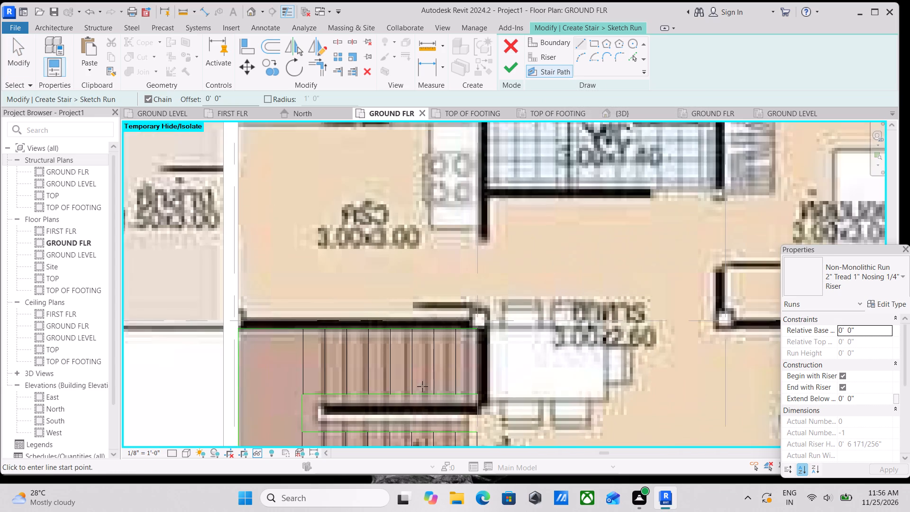
{"action": "middle_click_drag", "start_coordinate": [422, 386], "coordinate": [433, 305]}
{"action": "scroll", "coordinate": [316, 348], "scroll_direction": "down", "scroll_amount": 1}
{"action": "middle_click_drag", "start_coordinate": [323, 340], "coordinate": [383, 315]}
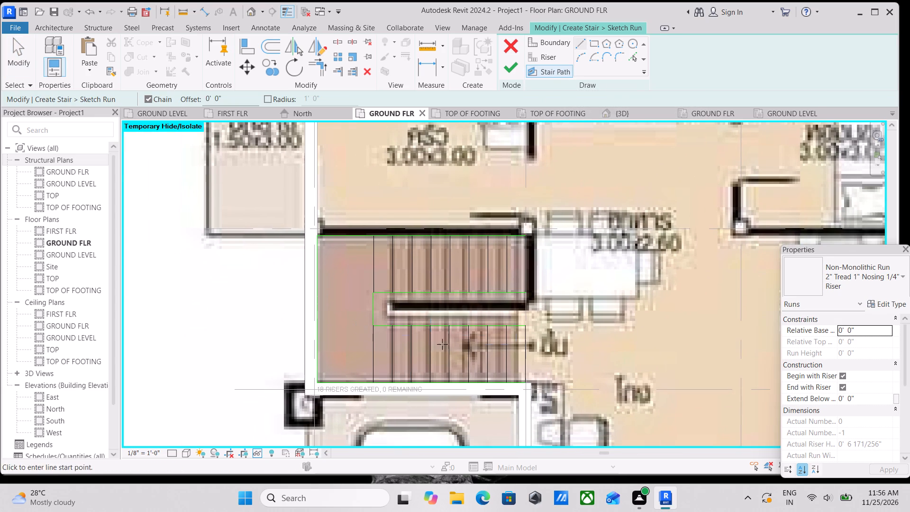
{"action": "left_click", "coordinate": [524, 354]}
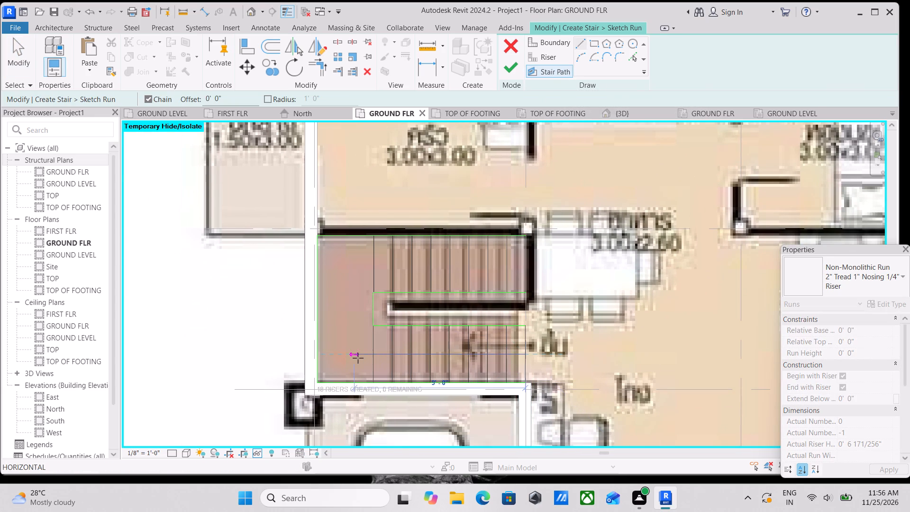
{"action": "left_click", "coordinate": [348, 360]}
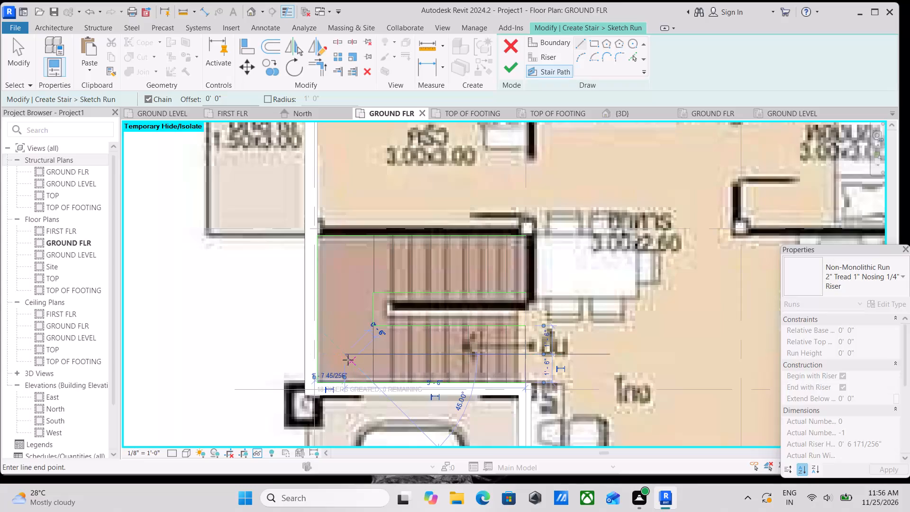
{"action": "left_click", "coordinate": [350, 272]}
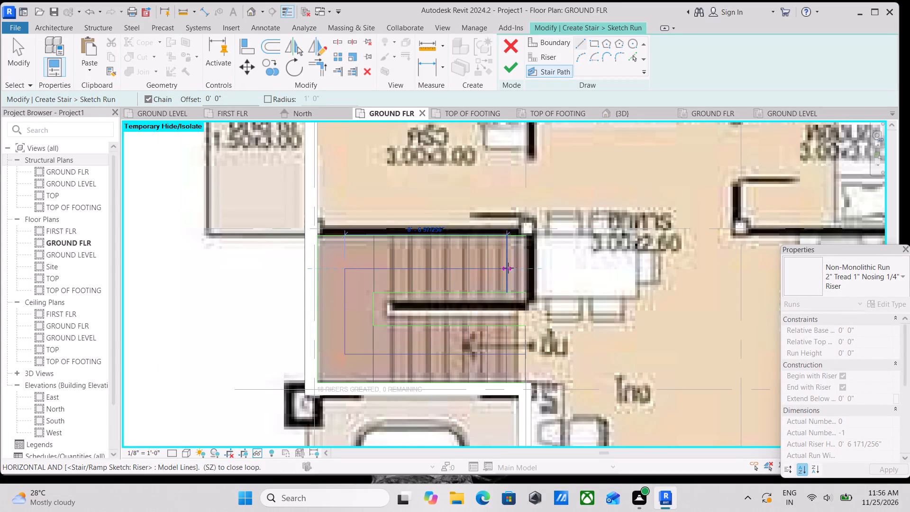
{"action": "scroll", "coordinate": [501, 269], "scroll_direction": "up", "scroll_amount": 1}
{"action": "middle_click_drag", "start_coordinate": [501, 269], "coordinate": [473, 351]}
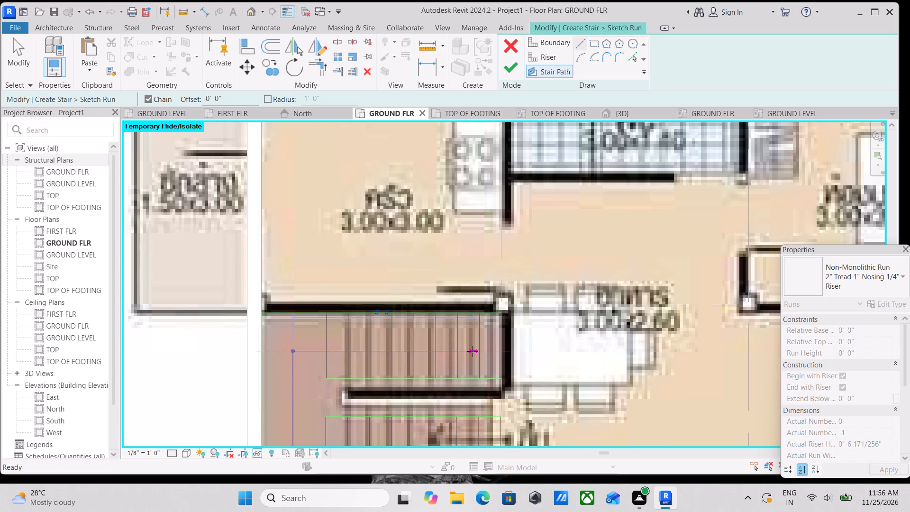
{"action": "left_click", "coordinate": [502, 348]}
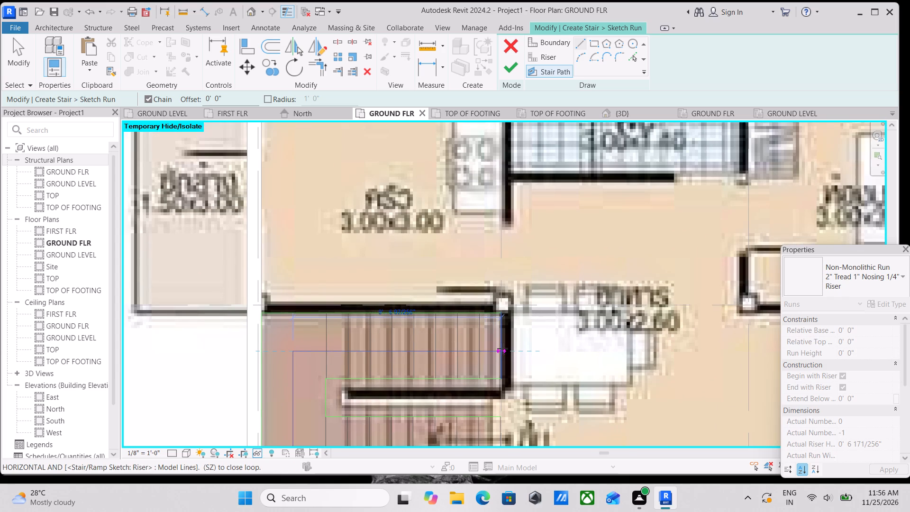
{"action": "key", "text": "Escape"}
{"action": "key", "text": "Escape"}
{"action": "scroll", "coordinate": [521, 327], "scroll_direction": "down", "scroll_amount": 2}
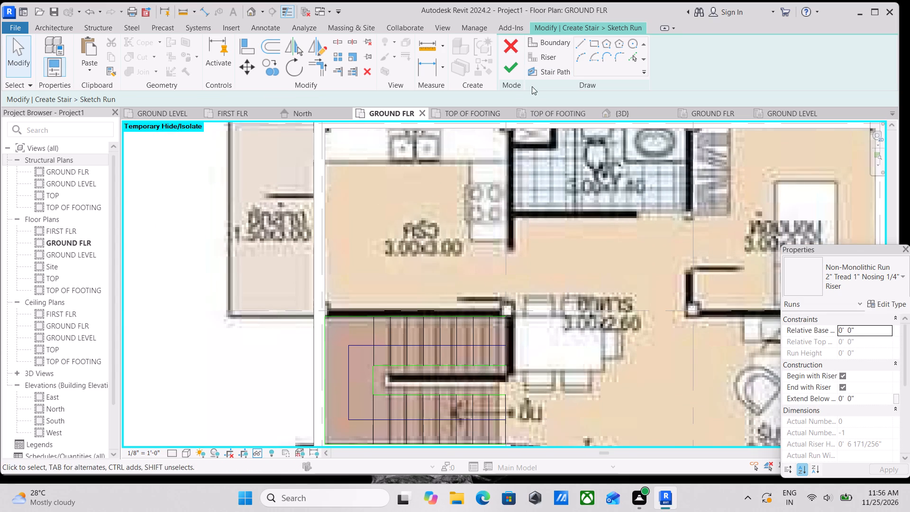
Finish the run sketch and the stair to create the U-shaped staircase.
{"action": "left_click", "coordinate": [516, 67]}
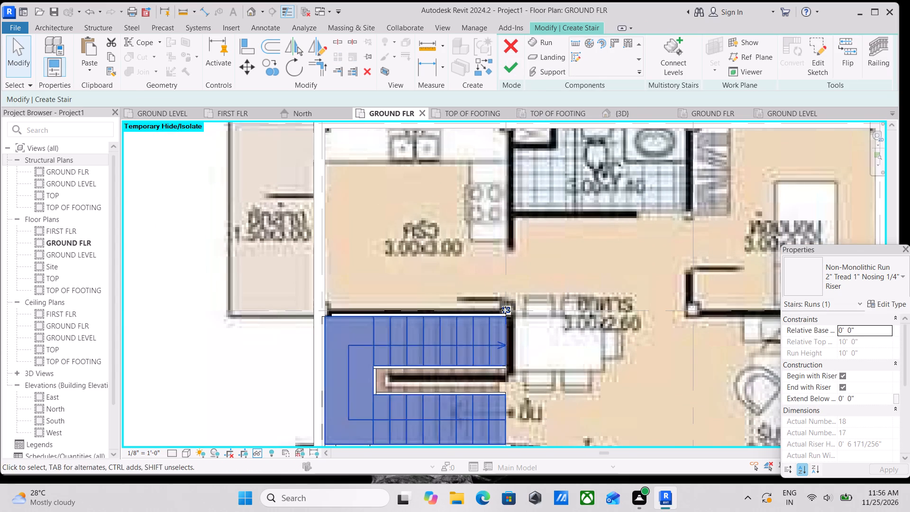
{"action": "scroll", "coordinate": [475, 338], "scroll_direction": "down", "scroll_amount": 2}
{"action": "middle_click_drag", "start_coordinate": [475, 338], "coordinate": [518, 269]}
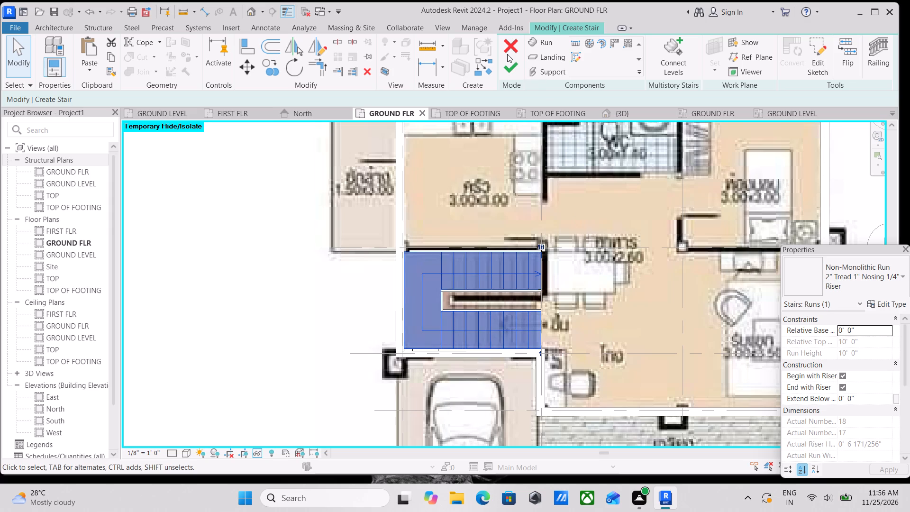
{"action": "left_click", "coordinate": [513, 69]}
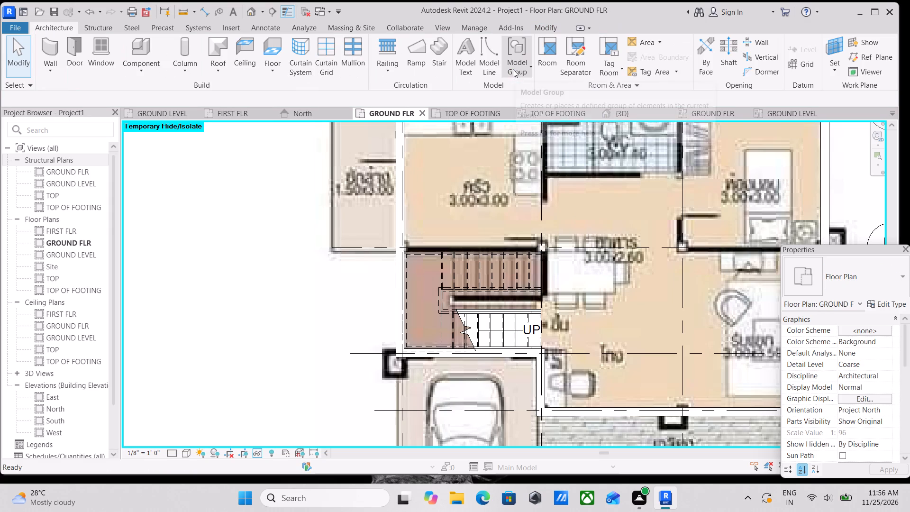
Nudge the staircase four increments toward the dining area and four toward the kitchen wall, matching the reference image.
{"action": "scroll", "coordinate": [525, 308], "scroll_direction": "up", "scroll_amount": 3}
{"action": "scroll", "coordinate": [564, 262], "scroll_direction": "up", "scroll_amount": 8}
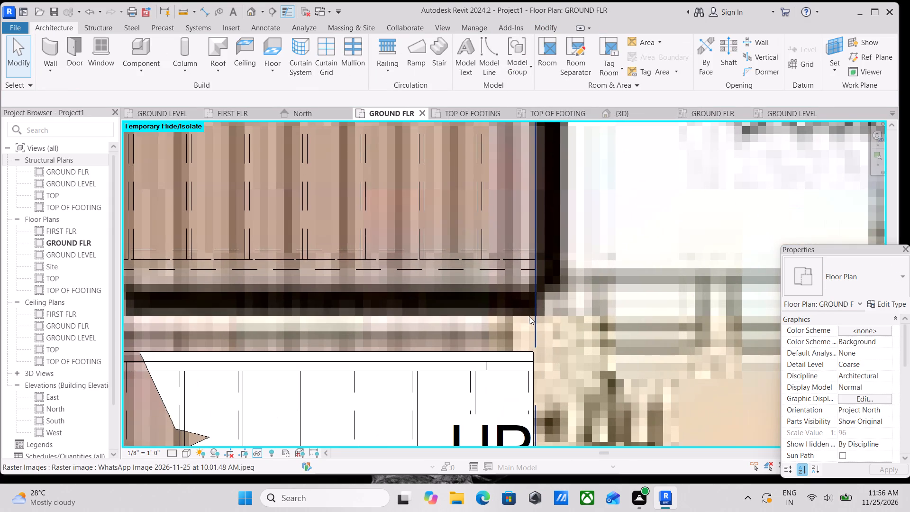
{"action": "scroll", "coordinate": [382, 301], "scroll_direction": "down", "scroll_amount": 2}
{"action": "middle_click_drag", "start_coordinate": [383, 301], "coordinate": [523, 398]}
{"action": "middle_click_drag", "start_coordinate": [396, 257], "coordinate": [433, 303]}
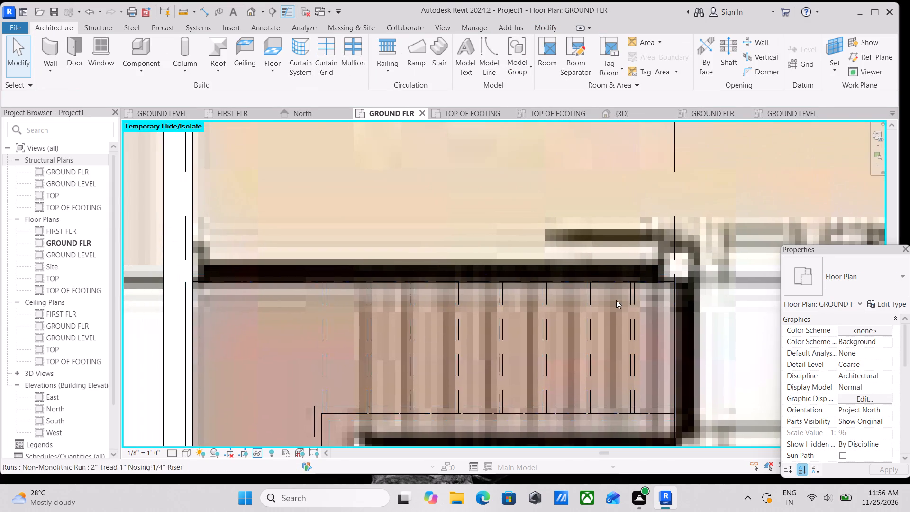
{"action": "left_click", "coordinate": [633, 346]}
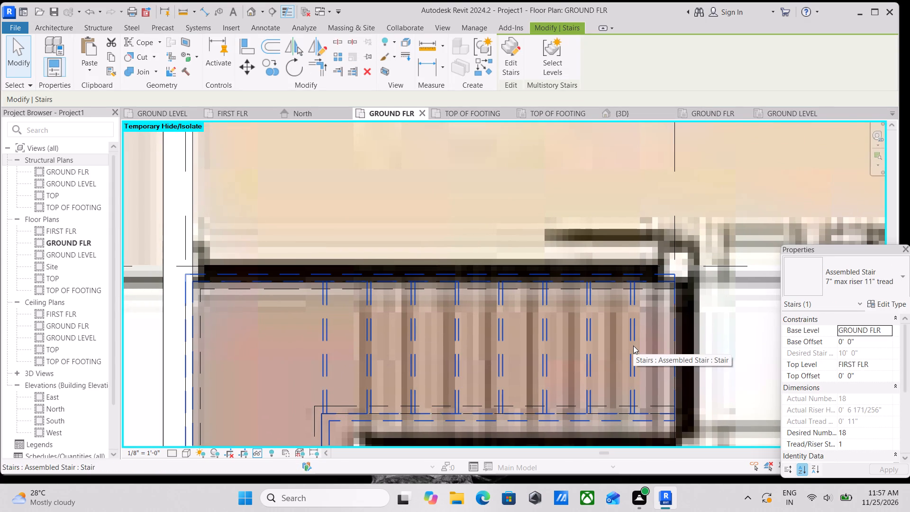
{"action": "key", "text": "Right"}
{"action": "key", "text": "Right"}
{"action": "key", "text": "Right"}
{"action": "key", "text": "Right"}
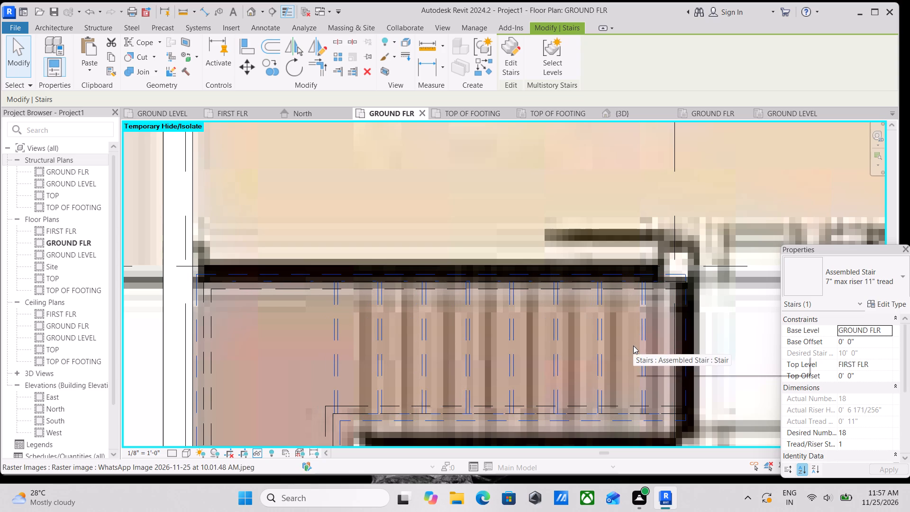
{"action": "key", "text": "Up"}
{"action": "key", "text": "Up"}
{"action": "key", "text": "Up"}
{"action": "key", "text": "Up"}
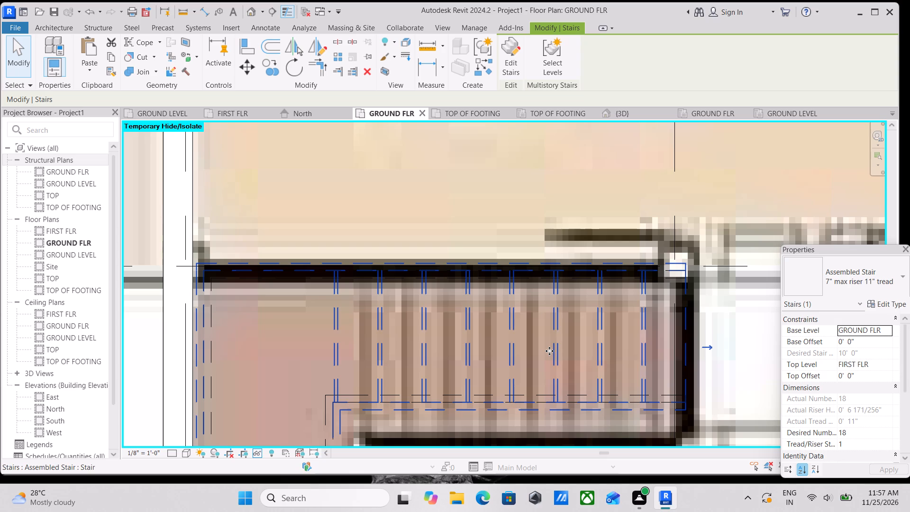
{"action": "scroll", "coordinate": [628, 485], "scroll_direction": "down", "scroll_amount": 2}
{"action": "key", "text": "Escape"}
Nudge the staircase two more increments toward the dining area and two more toward the kitchen wall.
{"action": "scroll", "coordinate": [681, 400], "scroll_direction": "down", "scroll_amount": 4}
{"action": "middle_click_drag", "start_coordinate": [640, 362], "coordinate": [606, 289]}
{"action": "scroll", "coordinate": [606, 288], "scroll_direction": "up", "scroll_amount": 1}
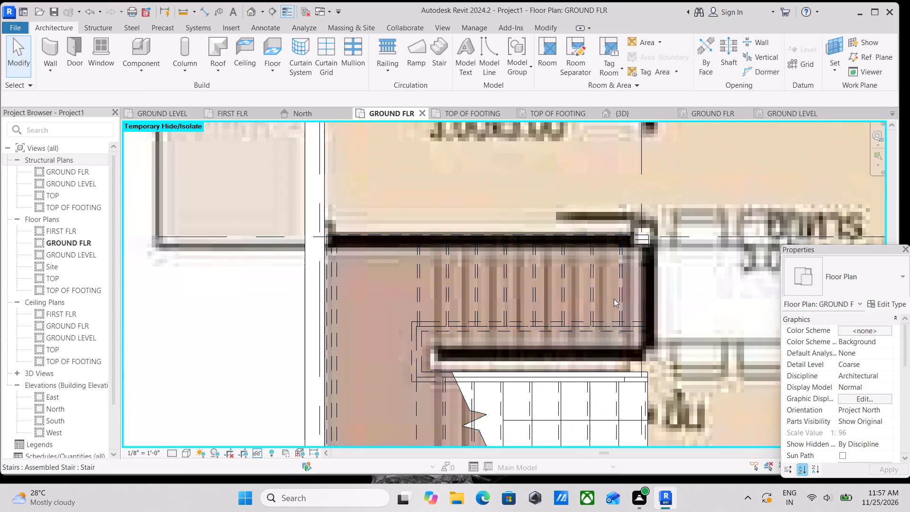
{"action": "scroll", "coordinate": [611, 308], "scroll_direction": "down", "scroll_amount": 3}
{"action": "middle_click_drag", "start_coordinate": [597, 320], "coordinate": [558, 290]}
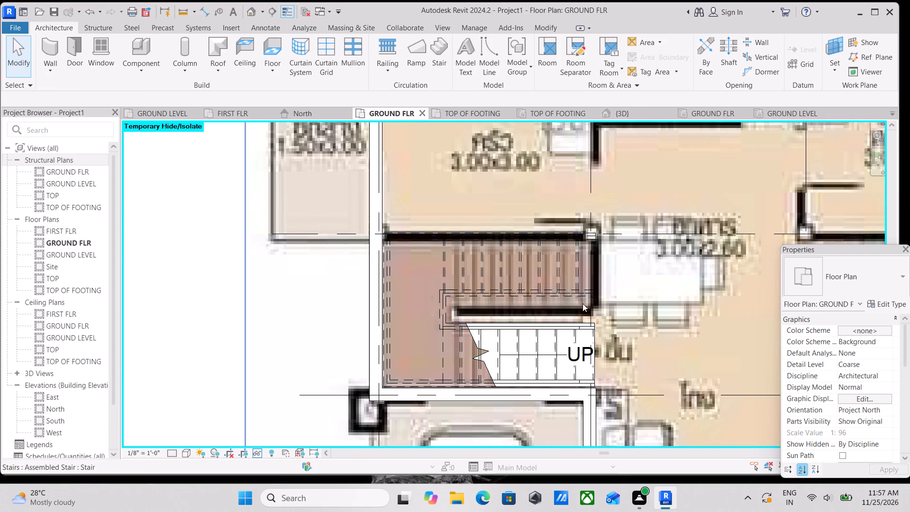
{"action": "left_click", "coordinate": [558, 282]}
{"action": "key", "text": "Right"}
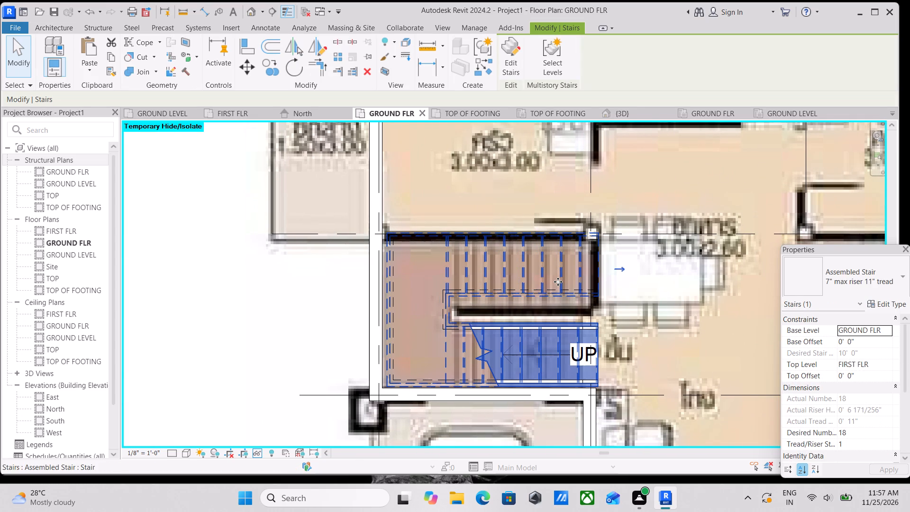
{"action": "key", "text": "Up"}
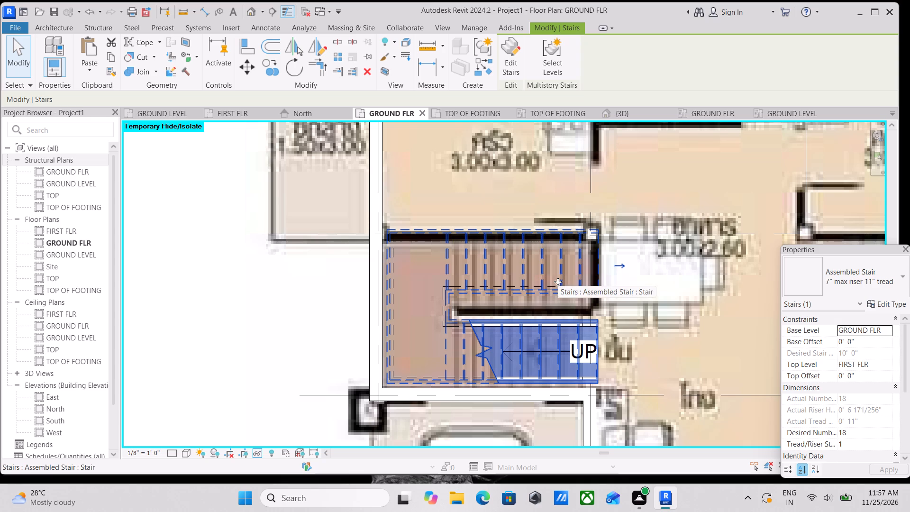
{"action": "key", "text": "Right"}
{"action": "key", "text": "Up"}
{"action": "scroll", "coordinate": [558, 282], "scroll_direction": "down", "scroll_amount": 3}
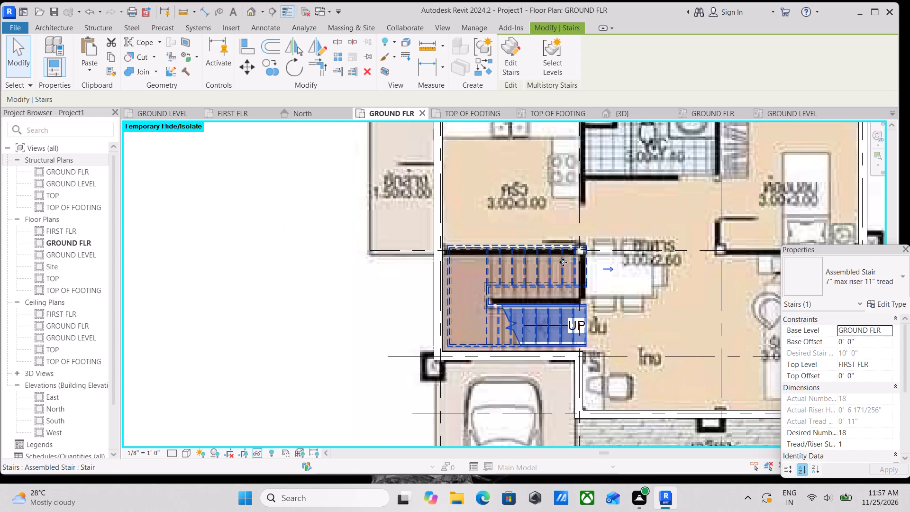
{"action": "key", "text": "Escape"}
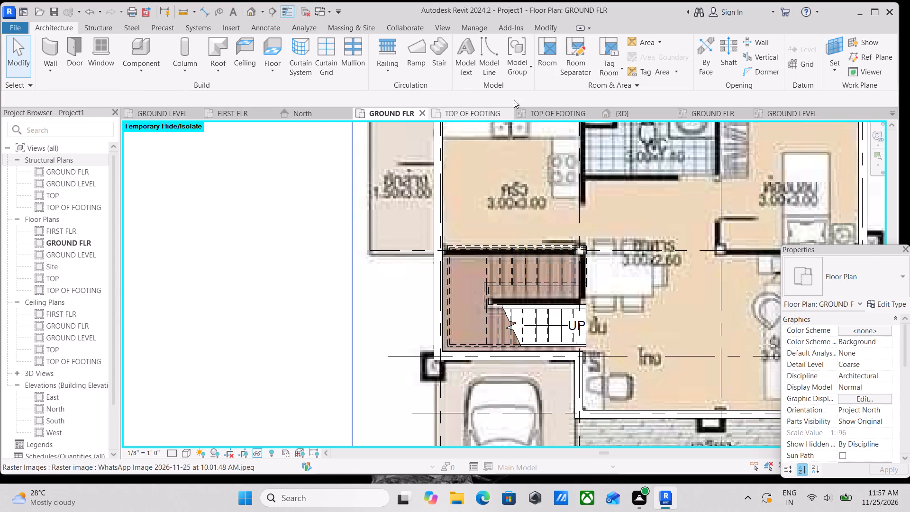
Examine the staircase within the walls in the 3D view, and in the GROUND FLR structural plan.
{"action": "left_click", "coordinate": [619, 117]}
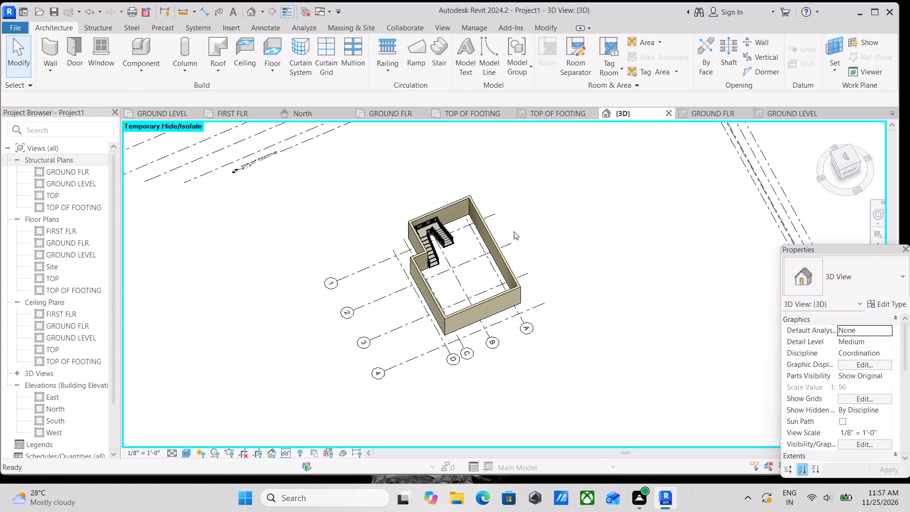
{"action": "scroll", "coordinate": [466, 279], "scroll_direction": "up", "scroll_amount": 2}
{"action": "scroll", "coordinate": [457, 280], "scroll_direction": "down", "scroll_amount": 2}
{"action": "middle_click_drag", "start_coordinate": [457, 280], "coordinate": [555, 170], "text": "shift"}
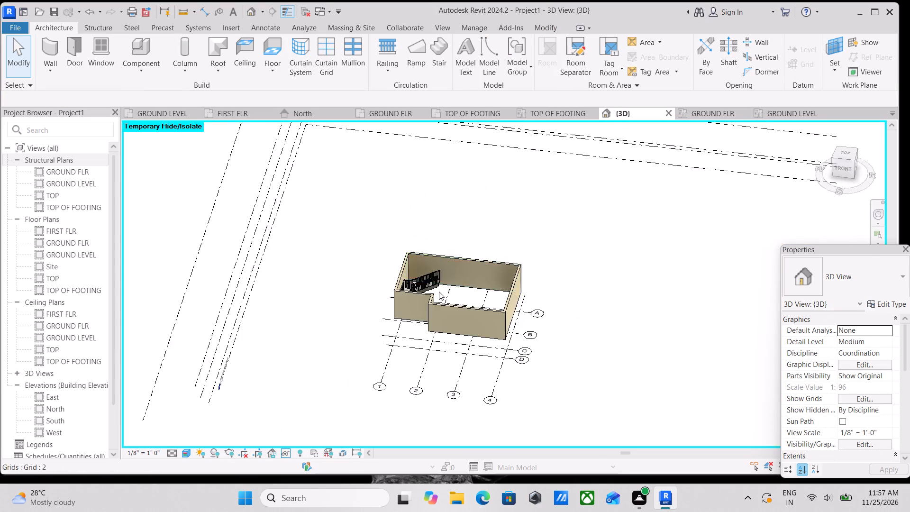
{"action": "middle_click_drag", "start_coordinate": [442, 292], "coordinate": [358, 325], "text": "shift"}
{"action": "middle_click_drag", "start_coordinate": [404, 302], "coordinate": [434, 324], "text": "shift"}
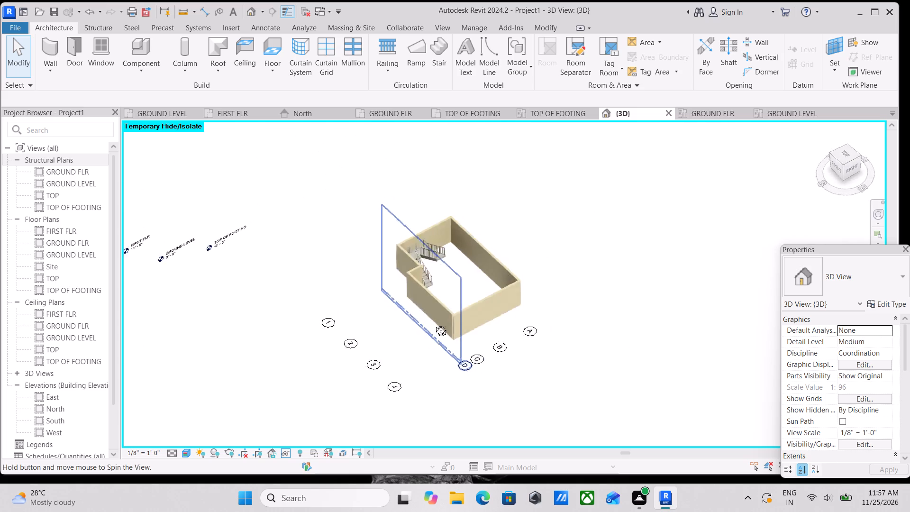
{"action": "middle_click_drag", "start_coordinate": [434, 324], "coordinate": [459, 344], "text": "shift"}
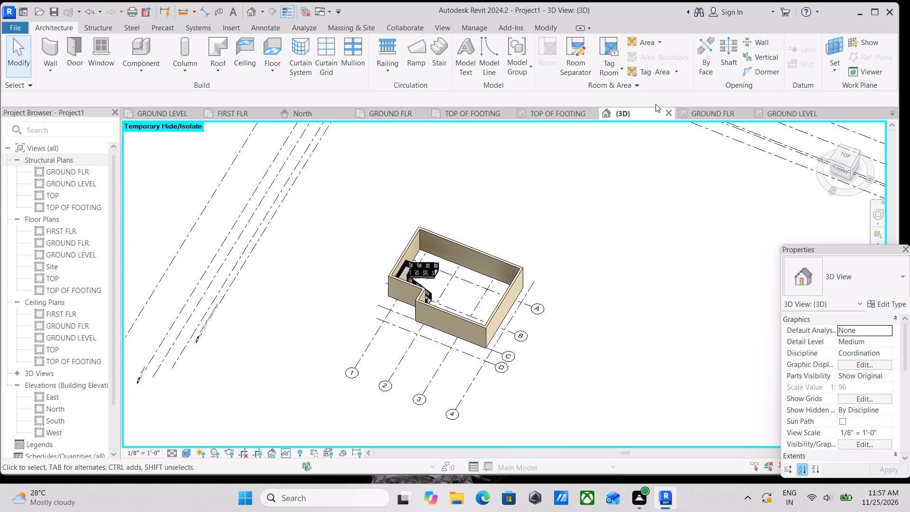
{"action": "left_click", "coordinate": [722, 116]}
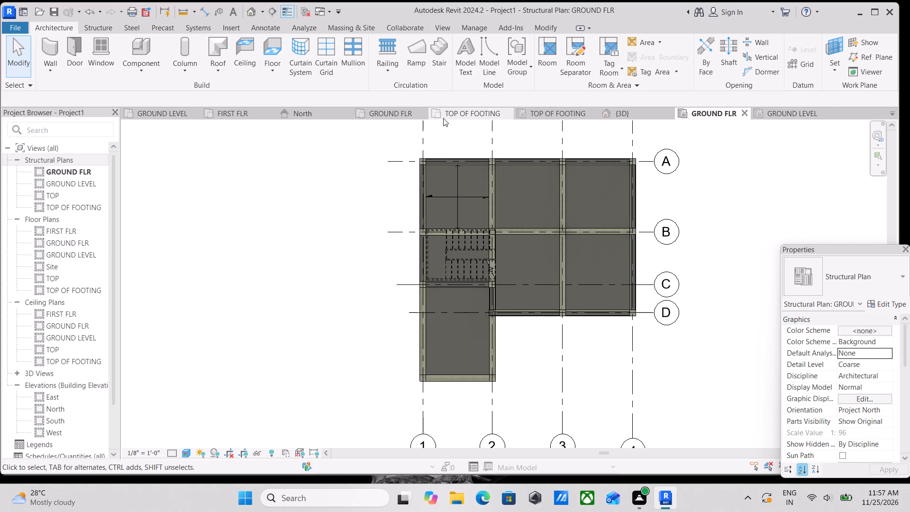
In the GROUND FLR floor plan, start the Wall tool and check the Generic - 8" type's layer structure.
{"action": "left_click", "coordinate": [390, 113]}
{"action": "scroll", "coordinate": [557, 300], "scroll_direction": "down", "scroll_amount": 2}
{"action": "middle_click_drag", "start_coordinate": [550, 299], "coordinate": [484, 299]}
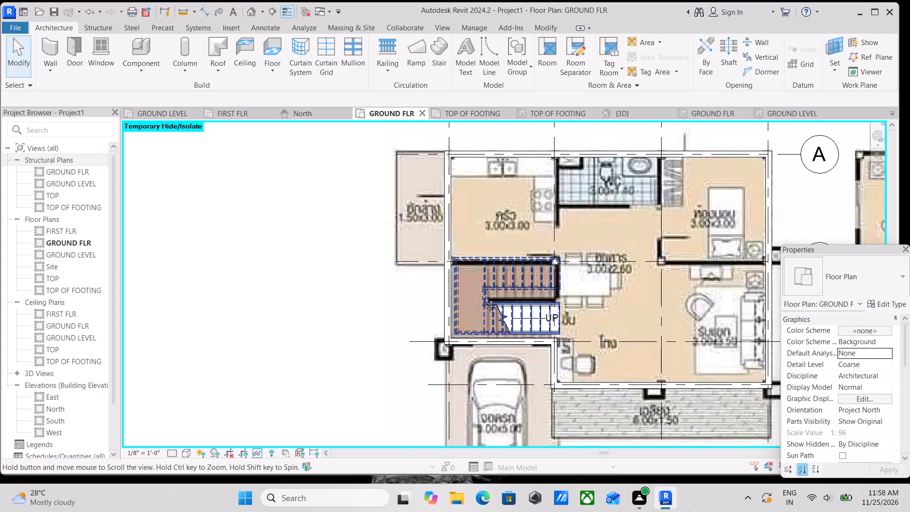
{"action": "middle_click_drag", "start_coordinate": [484, 299], "coordinate": [402, 316]}
{"action": "middle_click_drag", "start_coordinate": [473, 257], "coordinate": [496, 321]}
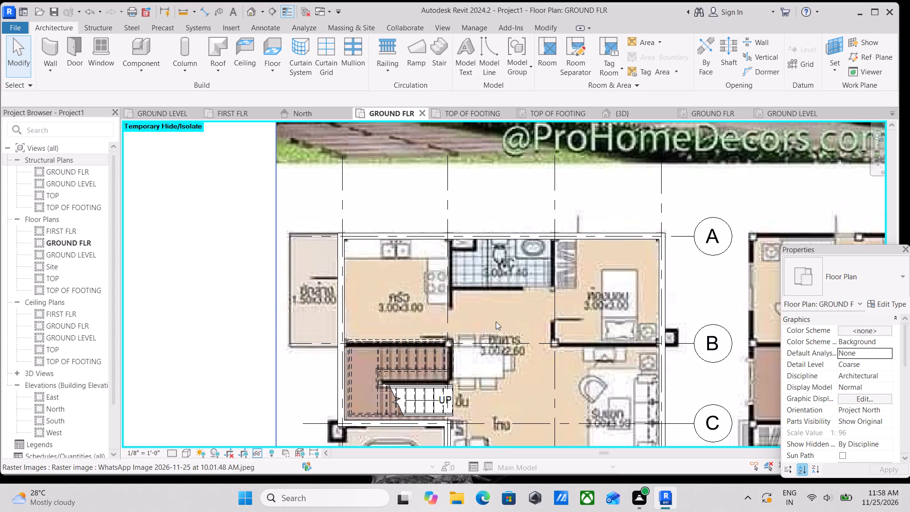
{"action": "type", "text": "wa"}
{"action": "left_click", "coordinate": [884, 289]}
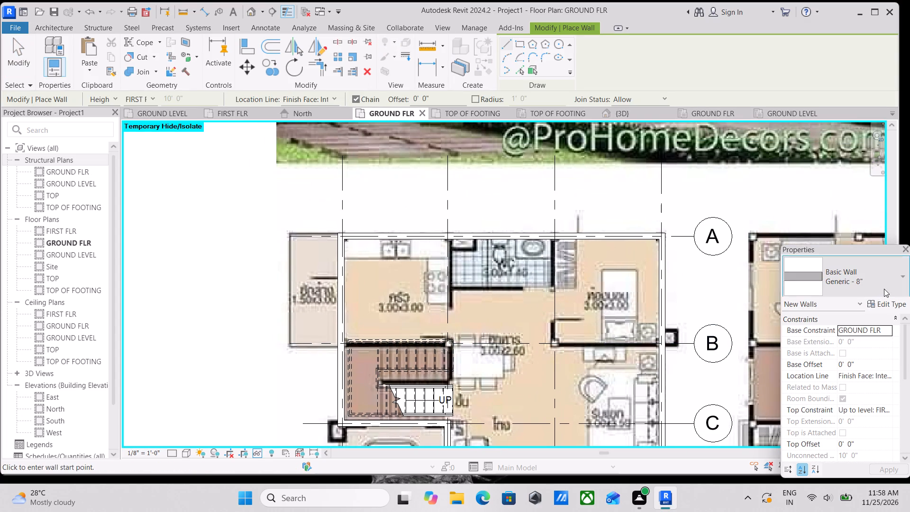
{"action": "left_click", "coordinate": [884, 289]}
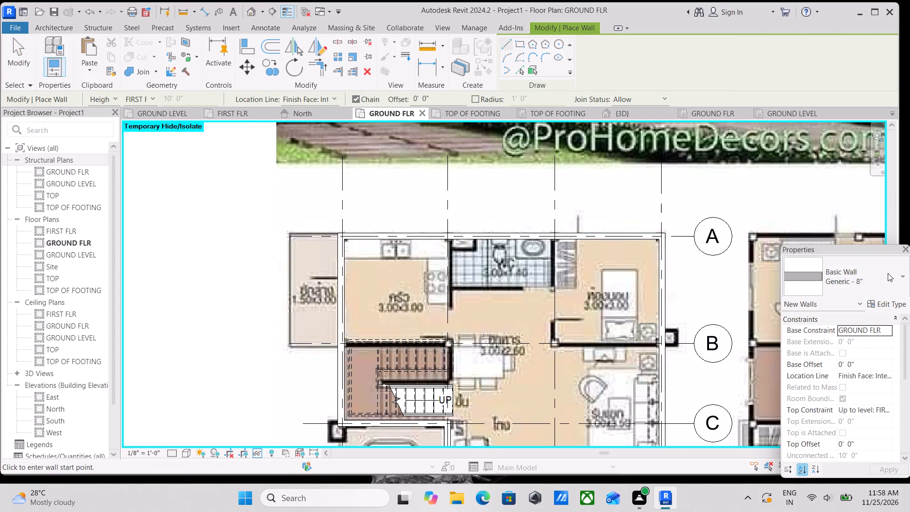
{"action": "left_click", "coordinate": [896, 287]}
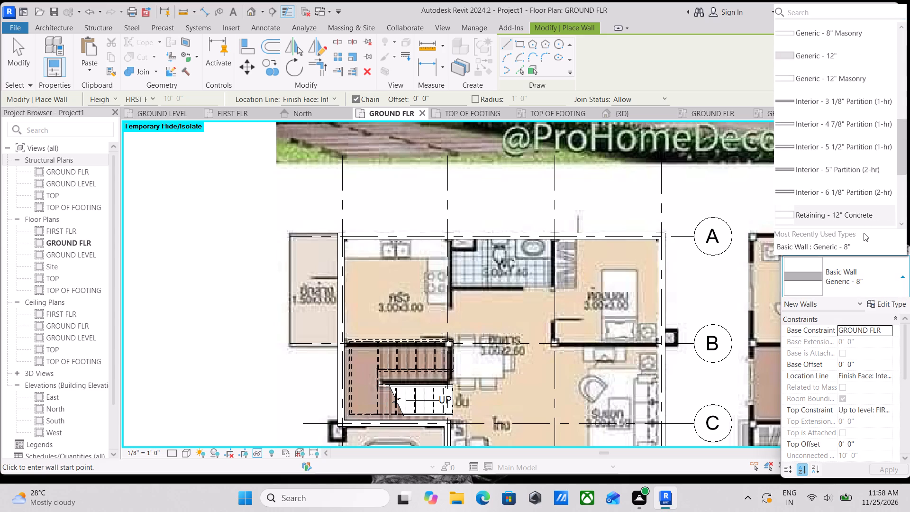
{"action": "left_click", "coordinate": [897, 304]}
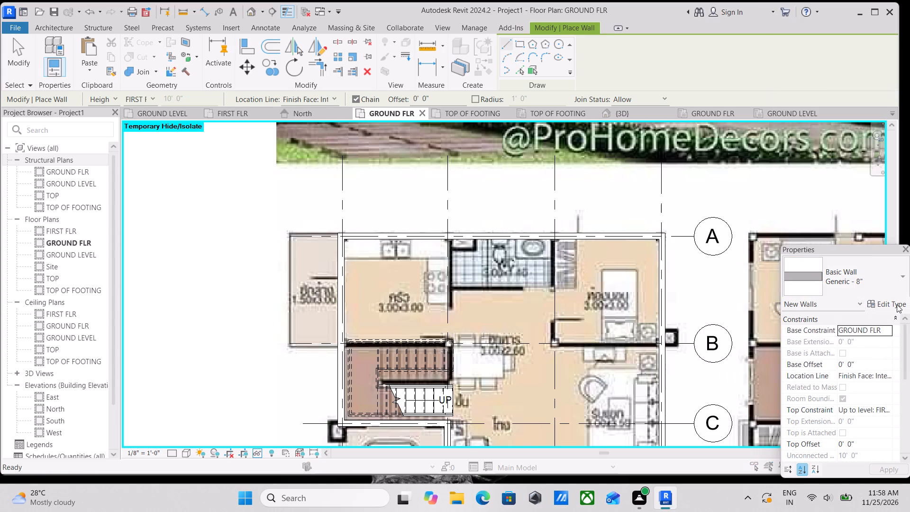
{"action": "left_click", "coordinate": [666, 188]}
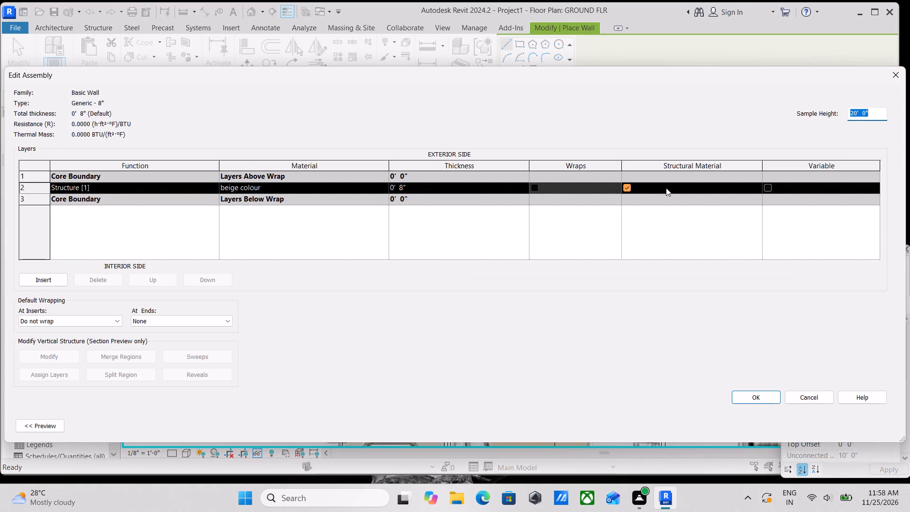
{"action": "left_click", "coordinate": [892, 72]}
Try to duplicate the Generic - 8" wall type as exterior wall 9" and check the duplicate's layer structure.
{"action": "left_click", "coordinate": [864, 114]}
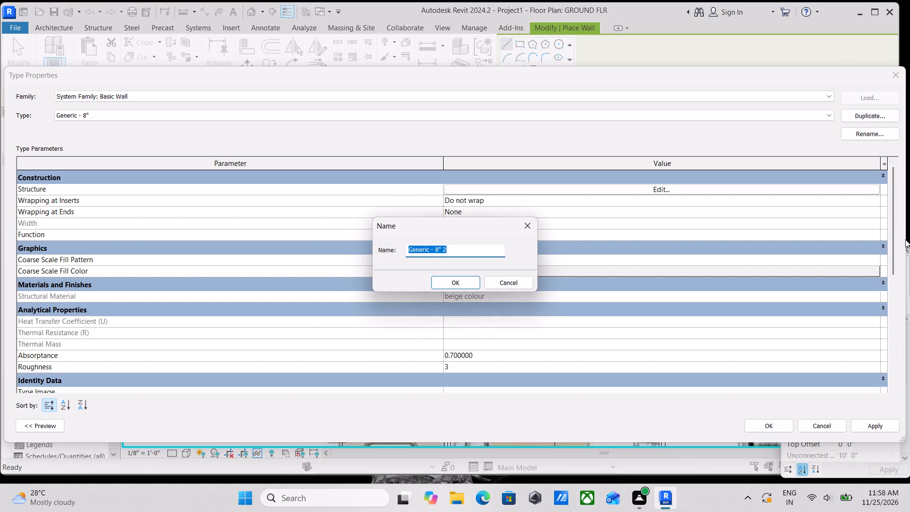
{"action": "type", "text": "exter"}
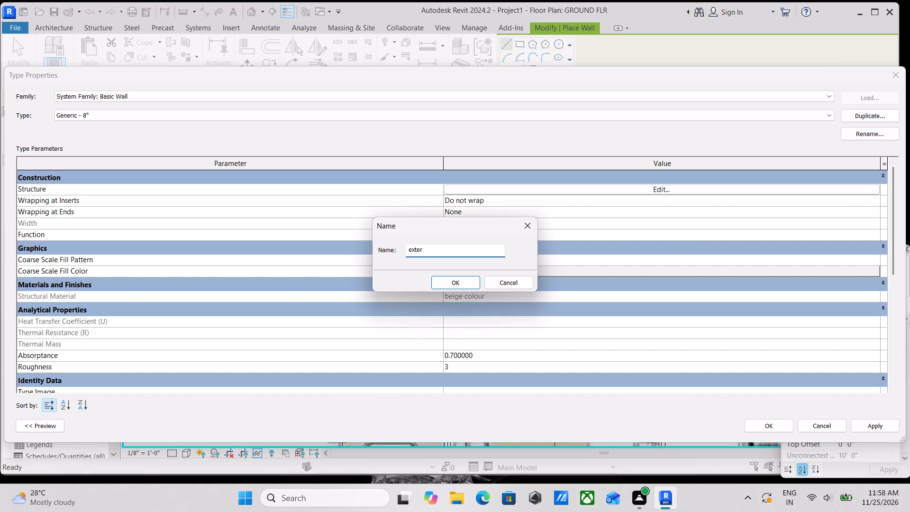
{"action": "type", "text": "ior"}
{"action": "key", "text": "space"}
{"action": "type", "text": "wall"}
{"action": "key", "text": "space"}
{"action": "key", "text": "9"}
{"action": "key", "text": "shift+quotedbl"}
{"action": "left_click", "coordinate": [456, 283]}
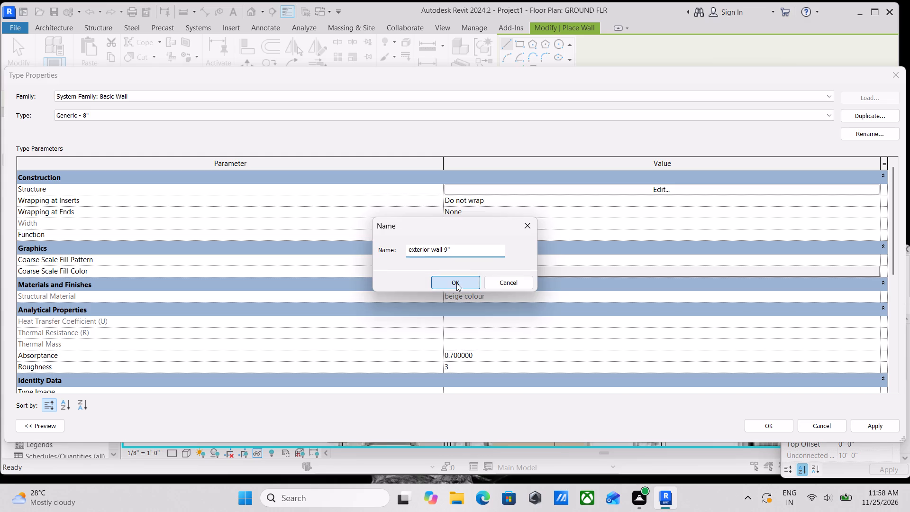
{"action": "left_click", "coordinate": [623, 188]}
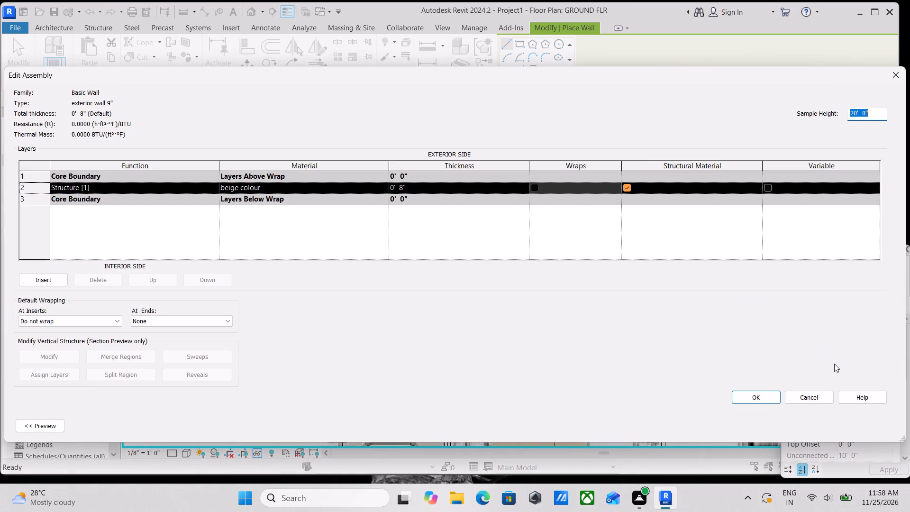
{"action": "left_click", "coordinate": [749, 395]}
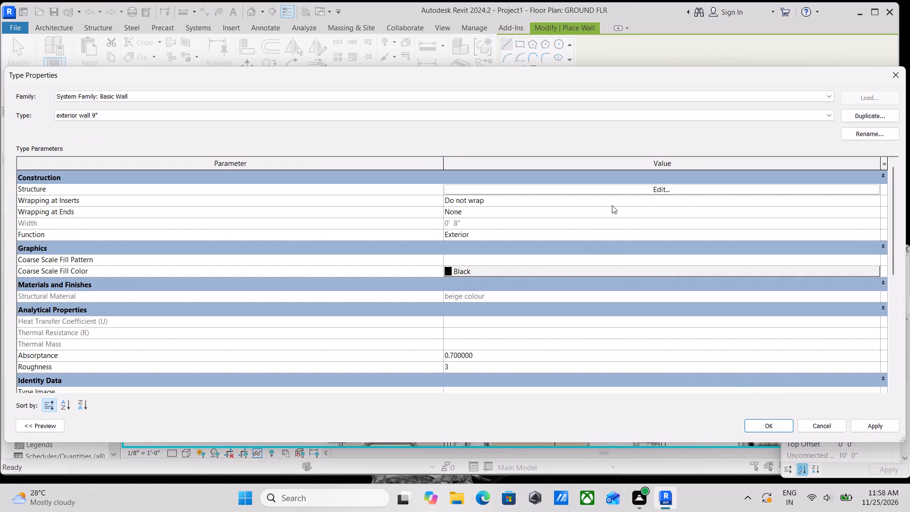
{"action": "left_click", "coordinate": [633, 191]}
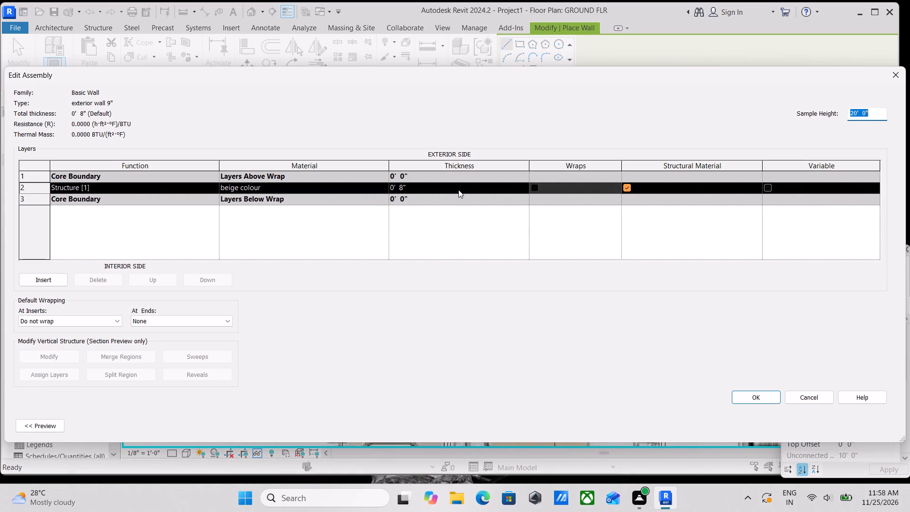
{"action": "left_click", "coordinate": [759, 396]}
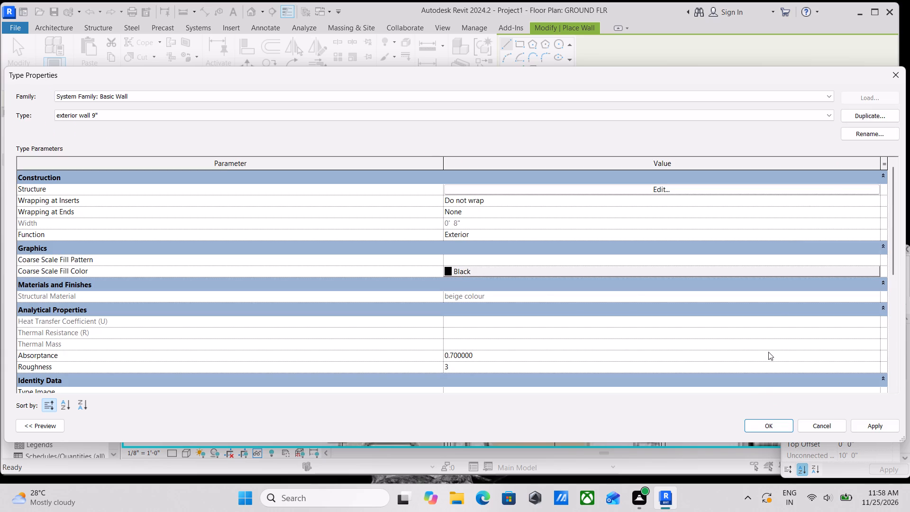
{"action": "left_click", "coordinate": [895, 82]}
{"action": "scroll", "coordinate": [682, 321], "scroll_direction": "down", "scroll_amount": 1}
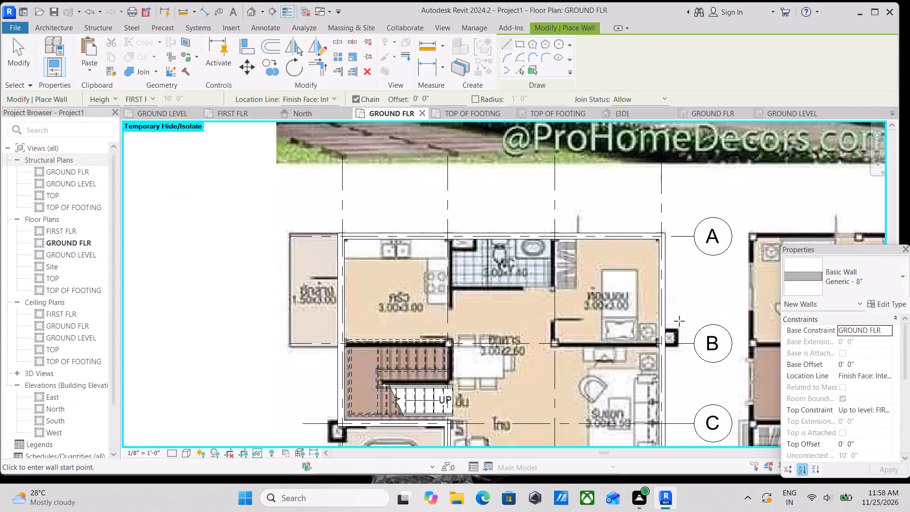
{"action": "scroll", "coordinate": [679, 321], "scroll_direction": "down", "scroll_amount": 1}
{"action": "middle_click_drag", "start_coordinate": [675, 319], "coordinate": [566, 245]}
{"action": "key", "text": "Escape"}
Select the outer wall beside the bedroom and living room, between grids A and D, and check its type's layer structure.
{"action": "left_click", "coordinate": [559, 300]}
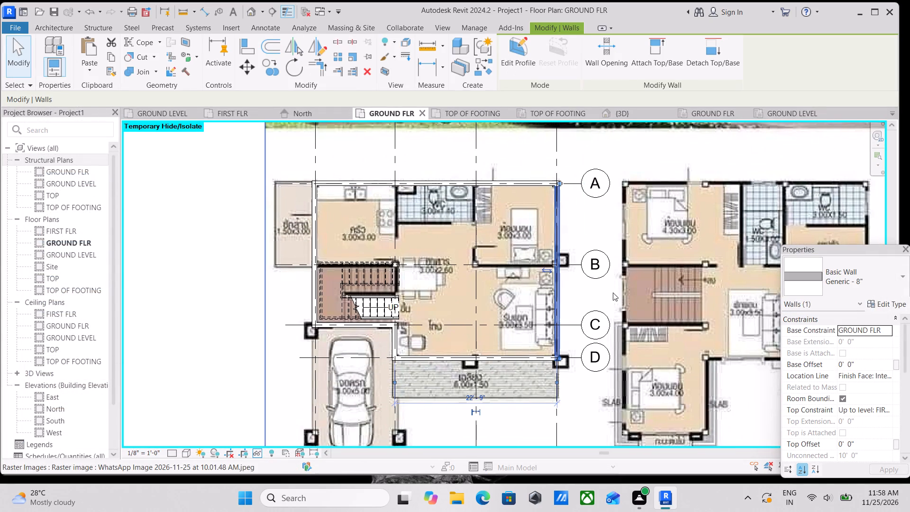
{"action": "left_click", "coordinate": [872, 301]}
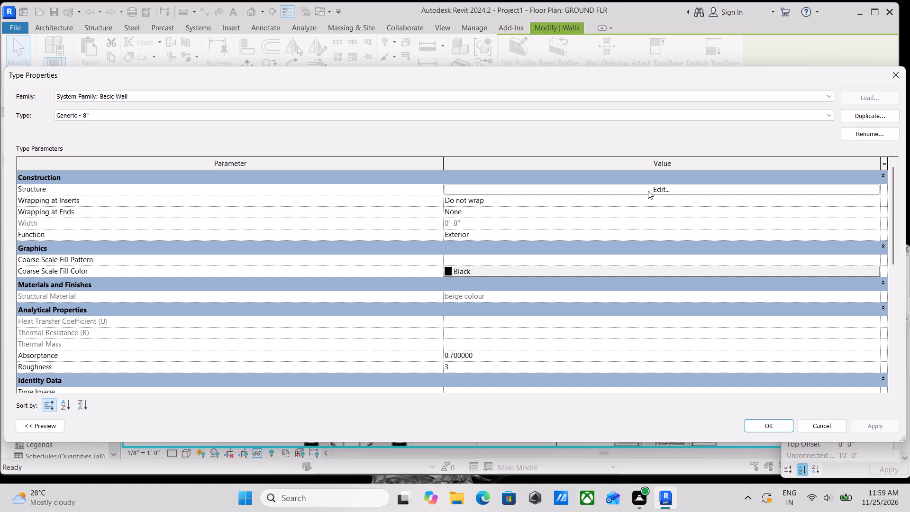
{"action": "left_click", "coordinate": [650, 189]}
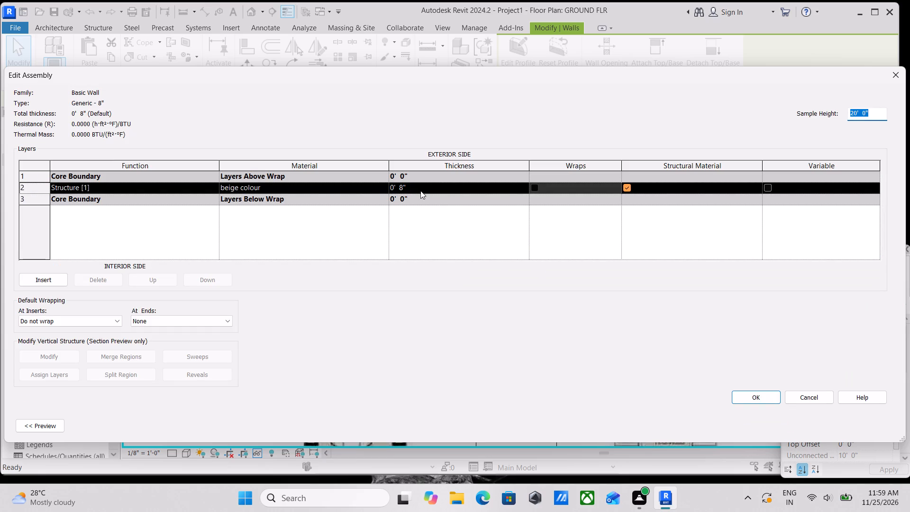
{"action": "left_click", "coordinate": [737, 399]}
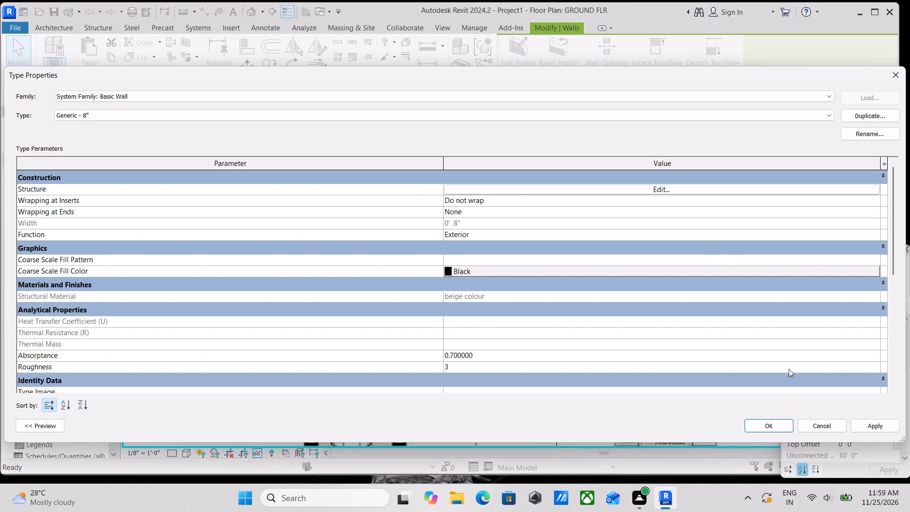
{"action": "left_click", "coordinate": [853, 117]}
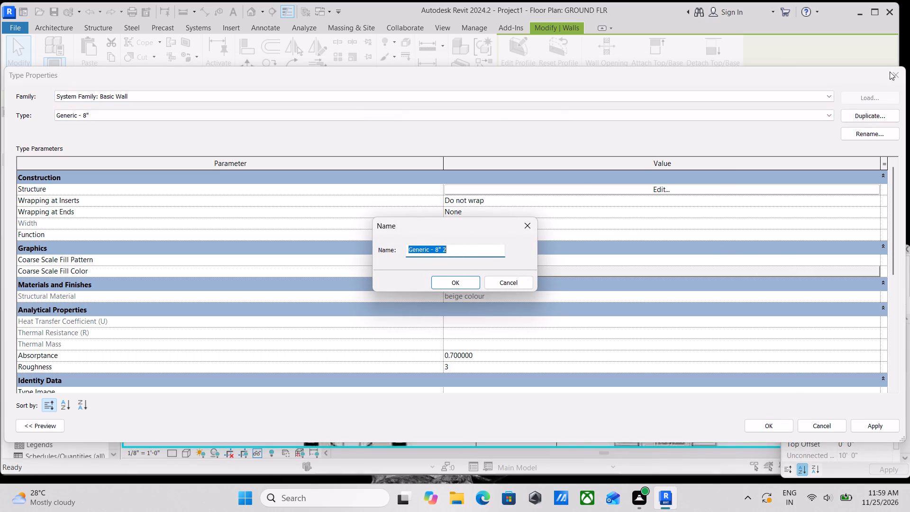
{"action": "left_click", "coordinate": [508, 280]}
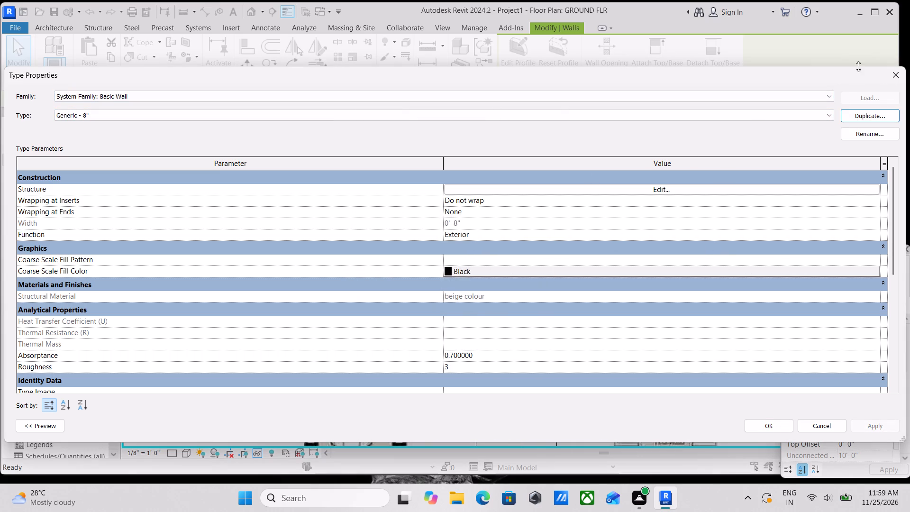
{"action": "left_click", "coordinate": [895, 76]}
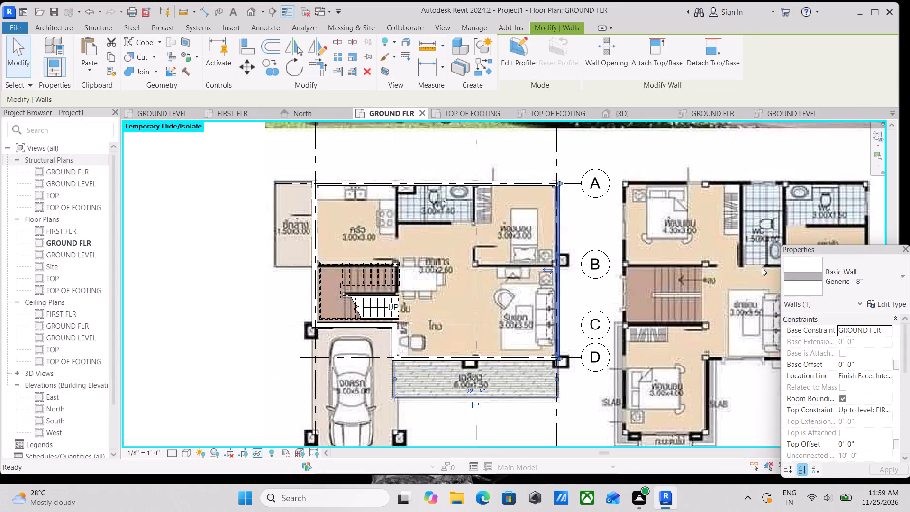
Duplicate the selected outer wall's Generic - 8" type as exterior wall 8" and check the duplicate's layer structure.
{"action": "left_click", "coordinate": [893, 305]}
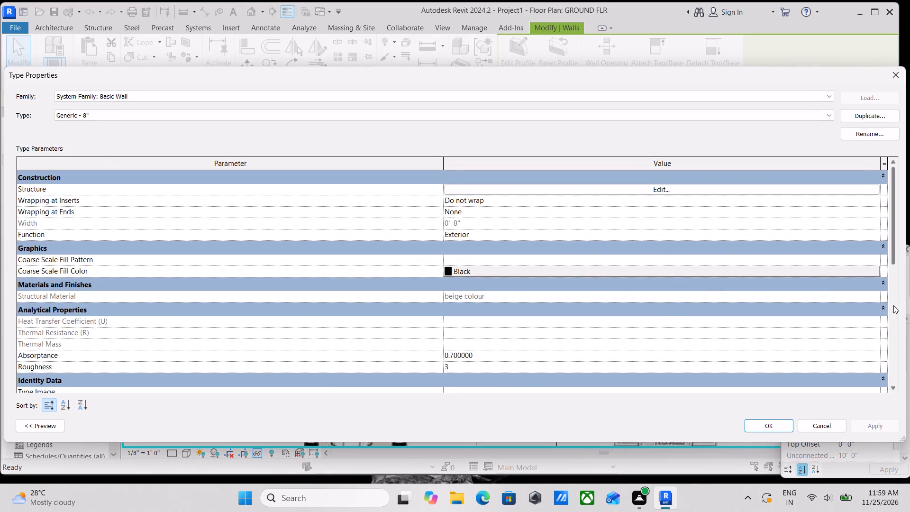
{"action": "left_click", "coordinate": [868, 113]}
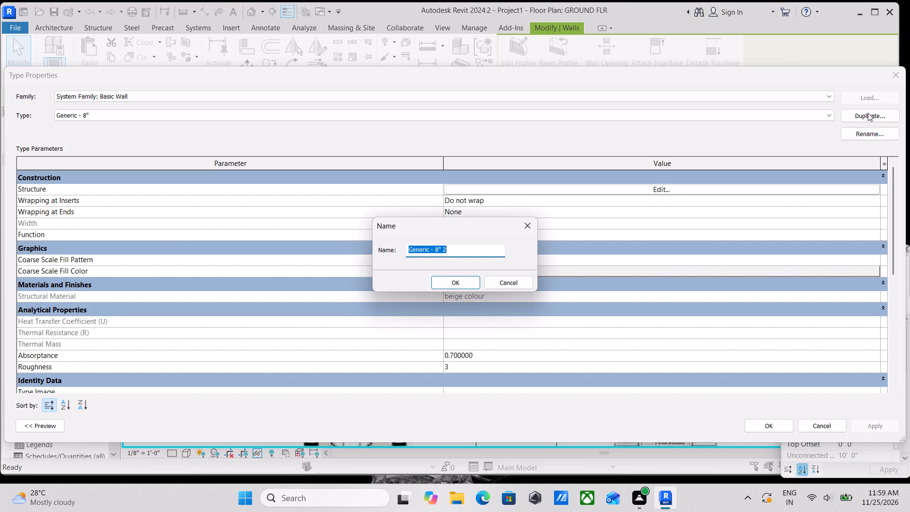
{"action": "key", "text": "e"}
{"action": "type", "text": "xter"}
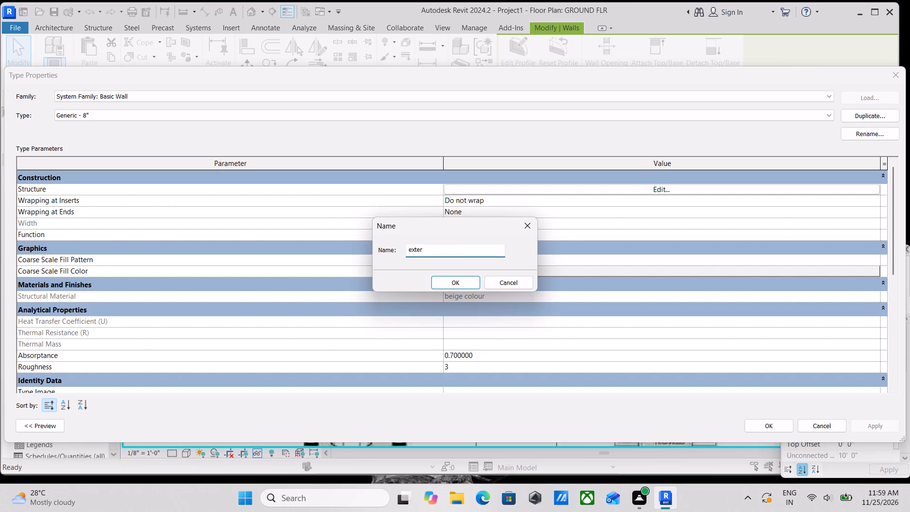
{"action": "type", "text": "ior"}
{"action": "key", "text": "space"}
{"action": "type", "text": "wall"}
{"action": "key", "text": "space"}
{"action": "key", "text": "8"}
{"action": "key", "text": "shift+quotedbl"}
{"action": "left_click", "coordinate": [458, 283]}
{"action": "left_click", "coordinate": [651, 189]}
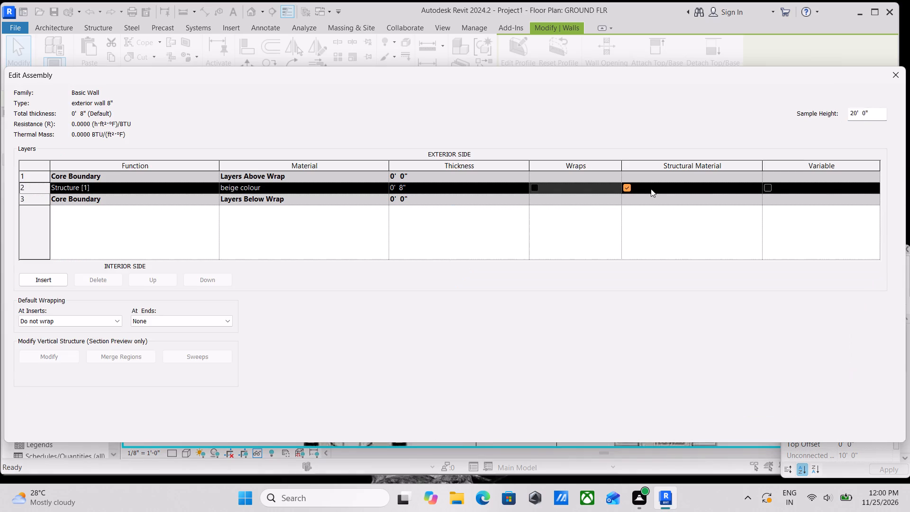
{"action": "left_click", "coordinate": [748, 397]}
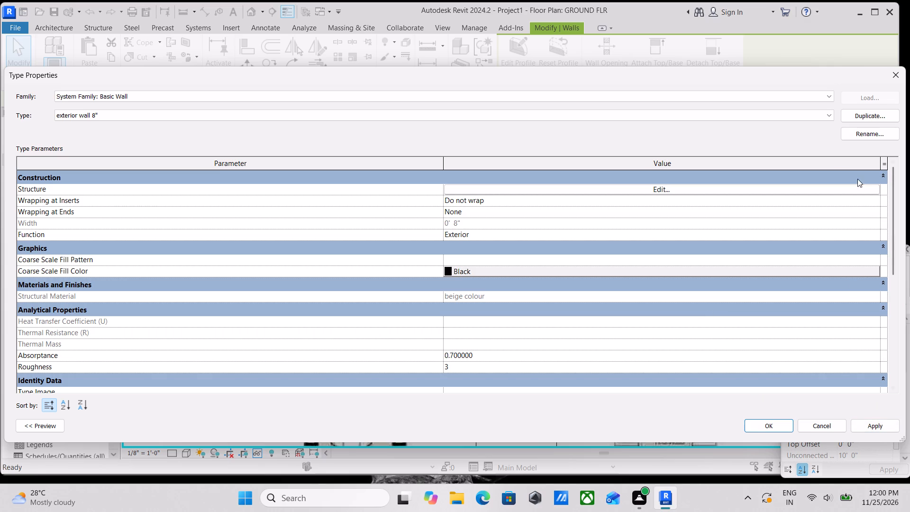
Duplicate the exterior wall 8" type as interior wall 4.5".
{"action": "left_click", "coordinate": [860, 118]}
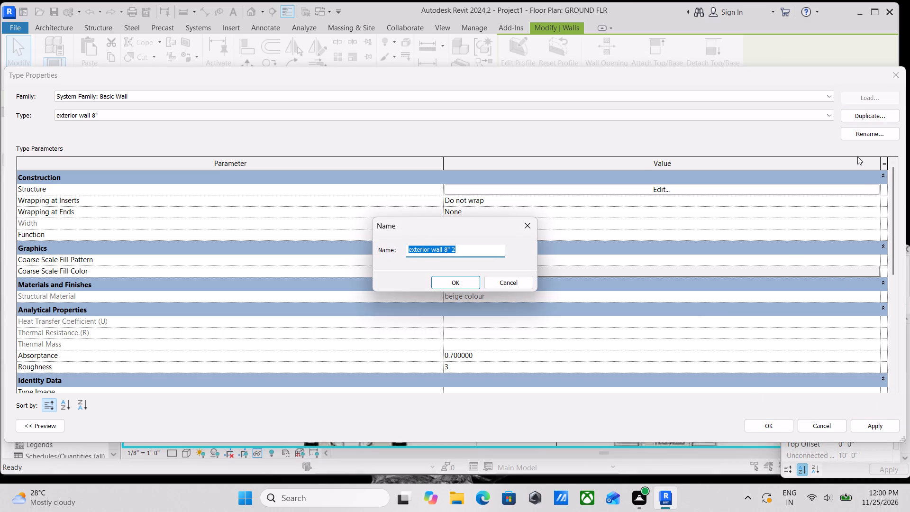
{"action": "key", "text": "i"}
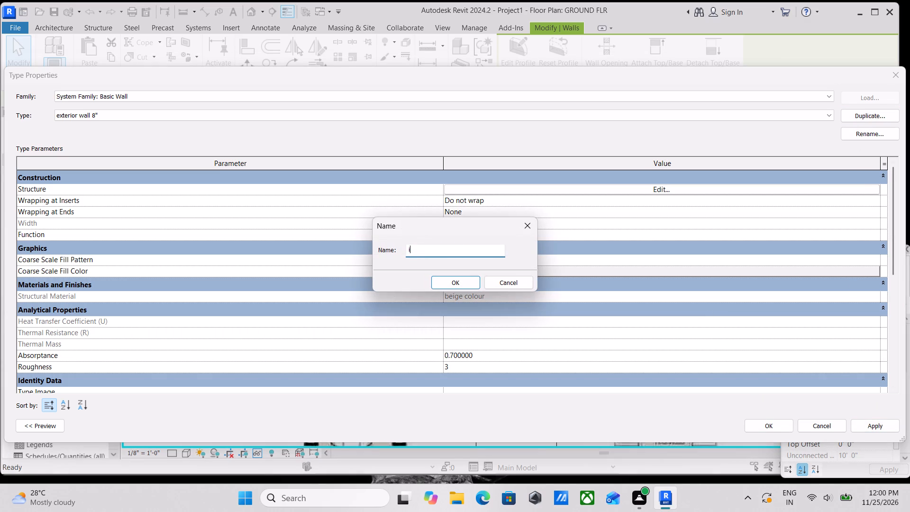
{"action": "key", "text": "n"}
{"action": "type", "text": "ter"}
{"action": "type", "text": "ior"}
{"action": "key", "text": "space"}
{"action": "type", "text": "wa"}
{"action": "type", "text": "ll"}
{"action": "key", "text": "space"}
{"action": "type", "text": "4"}
{"action": "type", "text": ".5"}
{"action": "key", "text": "shift+quotedbl"}
{"action": "left_click", "coordinate": [450, 282]}
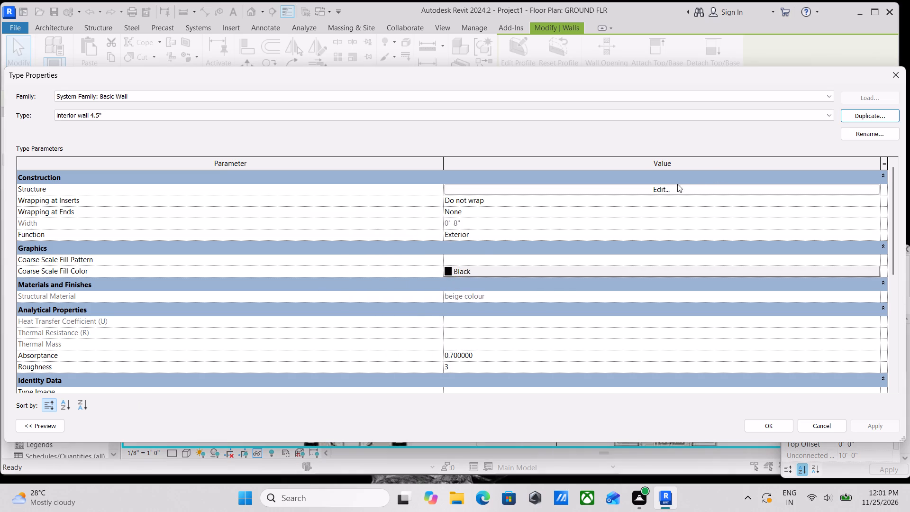
Set the Structure [1] layer thickness of interior wall 4.5" to 4.5" and apply the type changes.
{"action": "left_click", "coordinate": [673, 186]}
{"action": "left_click", "coordinate": [433, 186]}
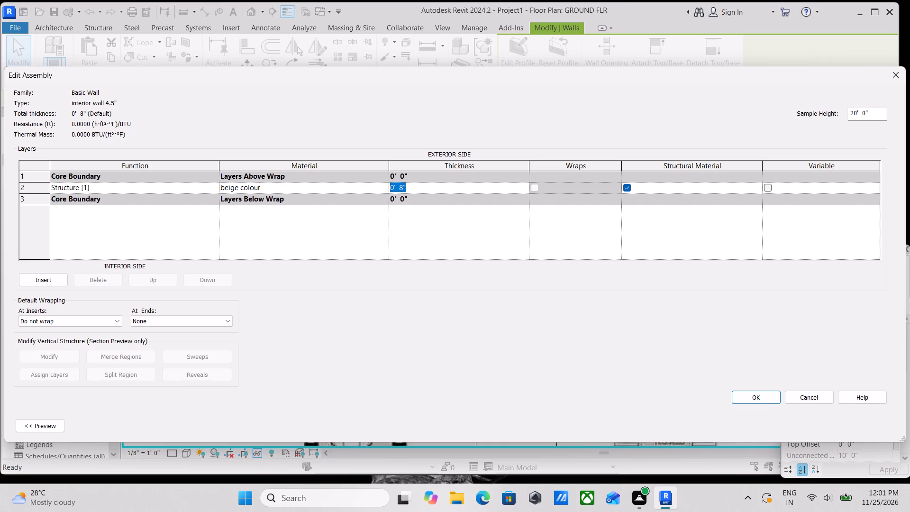
{"action": "type", "text": "4."}
{"action": "key", "text": "5"}
{"action": "key", "text": "shift+quotedbl"}
{"action": "left_click", "coordinate": [747, 395]}
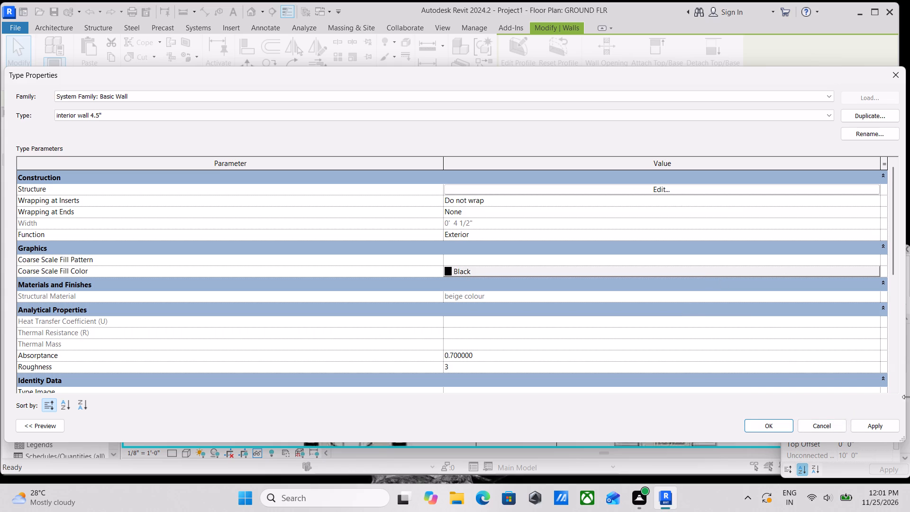
{"action": "left_click", "coordinate": [876, 427]}
{"action": "left_click", "coordinate": [776, 421]}
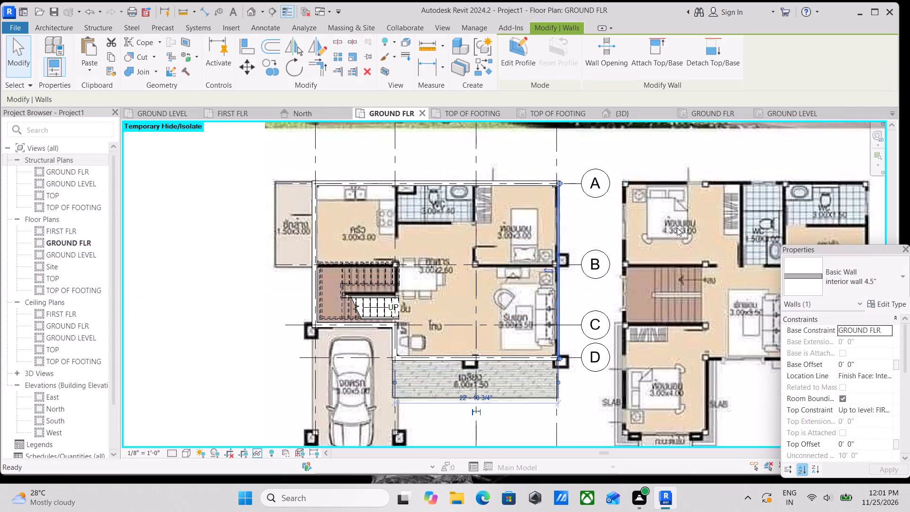
Reselect the outer wall beside the bedroom and living room, between grids A and D, and change its type to Generic - 8".
{"action": "scroll", "coordinate": [582, 280], "scroll_direction": "up", "scroll_amount": 5}
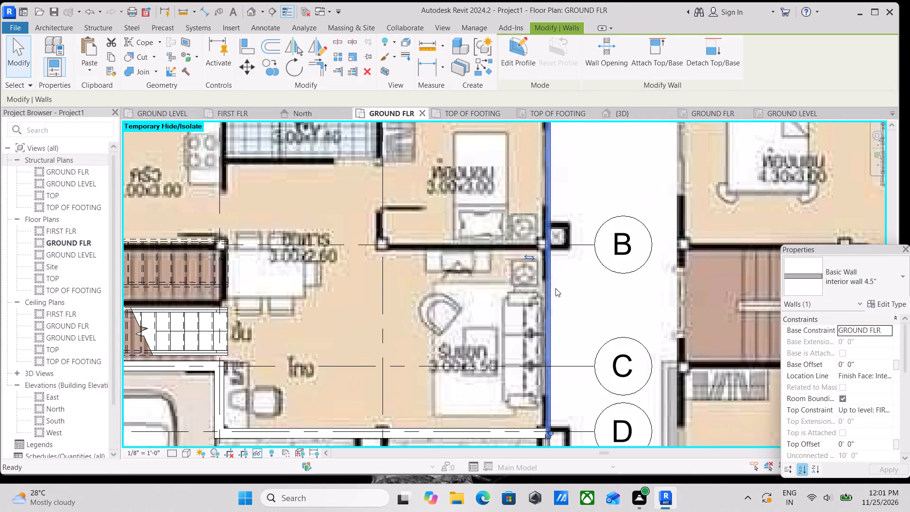
{"action": "key", "text": "Escape"}
{"action": "left_click", "coordinate": [551, 362]}
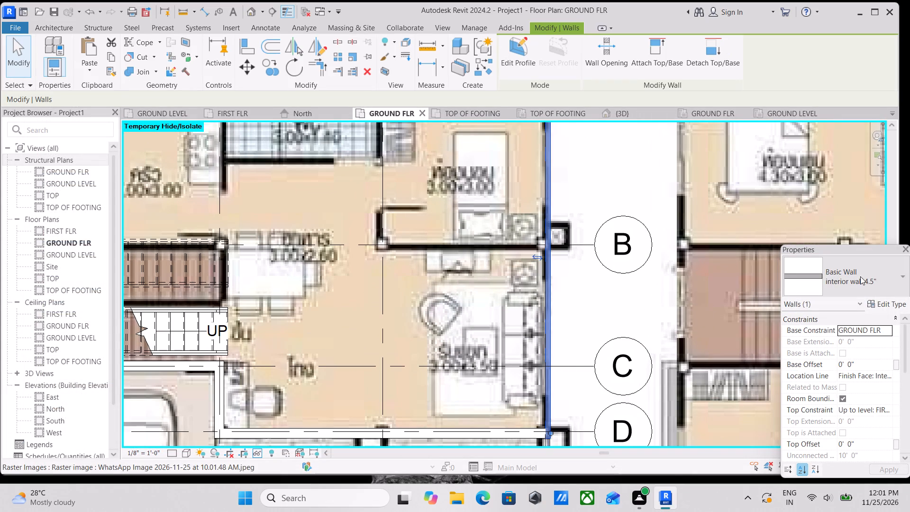
{"action": "left_click", "coordinate": [862, 276]}
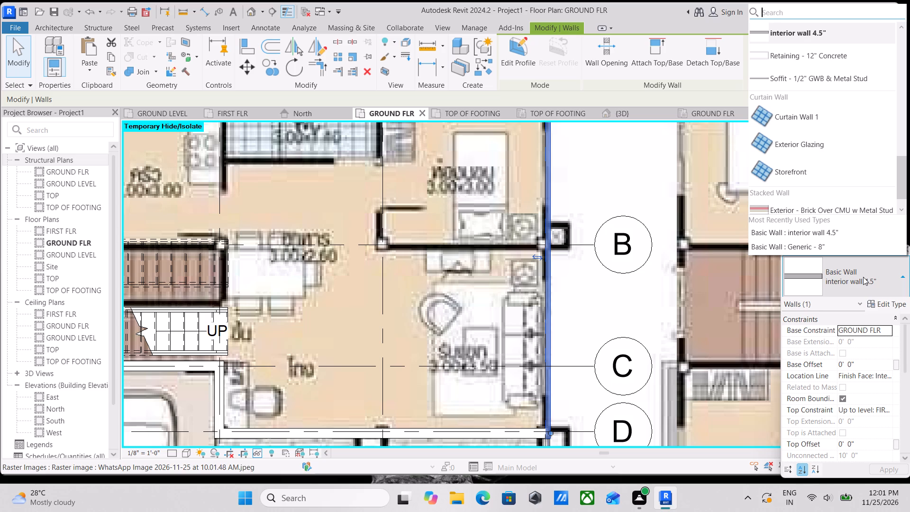
{"action": "scroll", "coordinate": [824, 180], "scroll_direction": "down", "scroll_amount": 2}
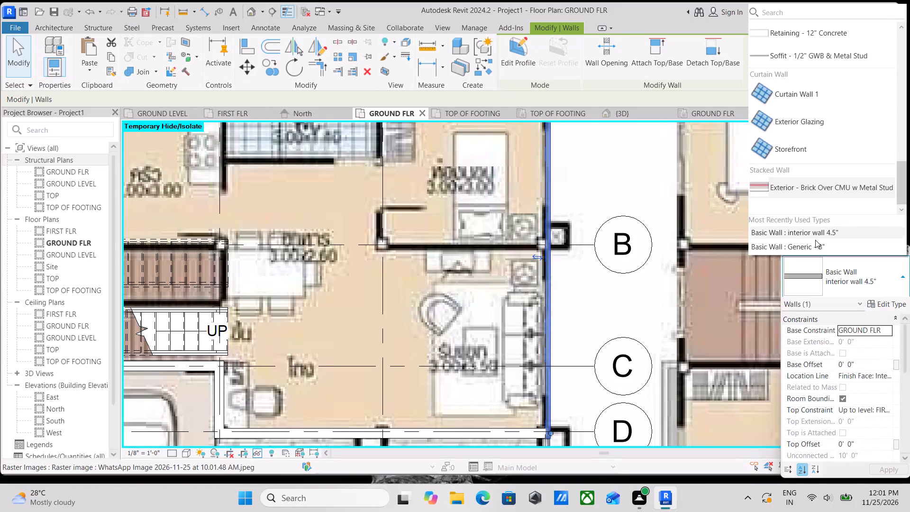
{"action": "left_click", "coordinate": [881, 277]}
{"action": "left_click", "coordinate": [890, 274]}
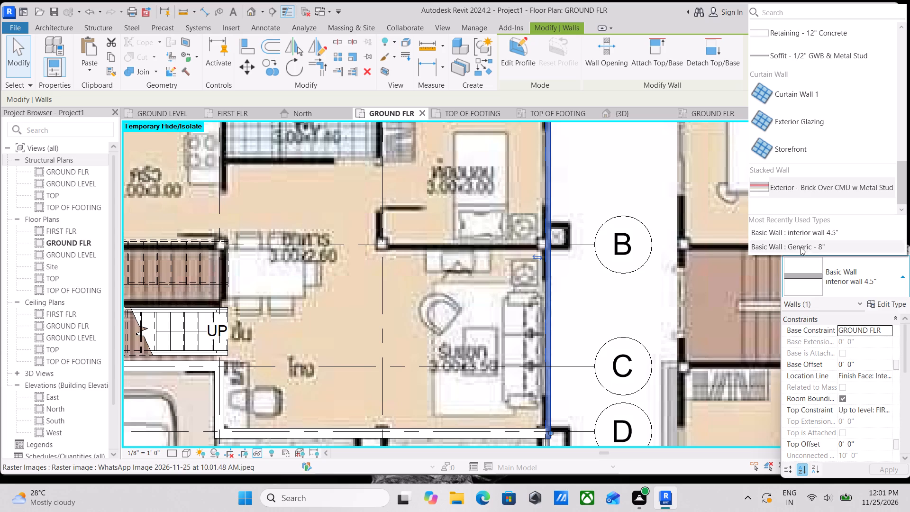
{"action": "scroll", "coordinate": [806, 201], "scroll_direction": "up", "scroll_amount": 2}
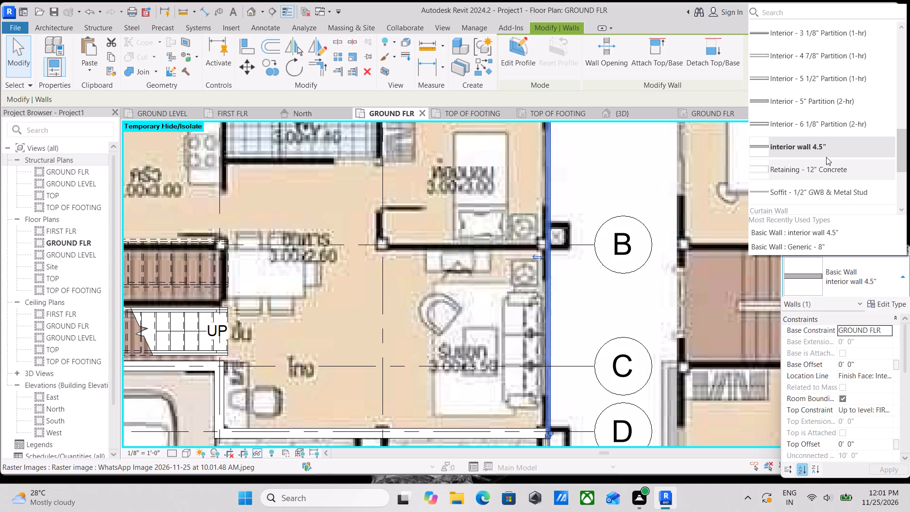
{"action": "scroll", "coordinate": [826, 157], "scroll_direction": "up", "scroll_amount": 6}
{"action": "scroll", "coordinate": [826, 157], "scroll_direction": "down", "scroll_amount": 4}
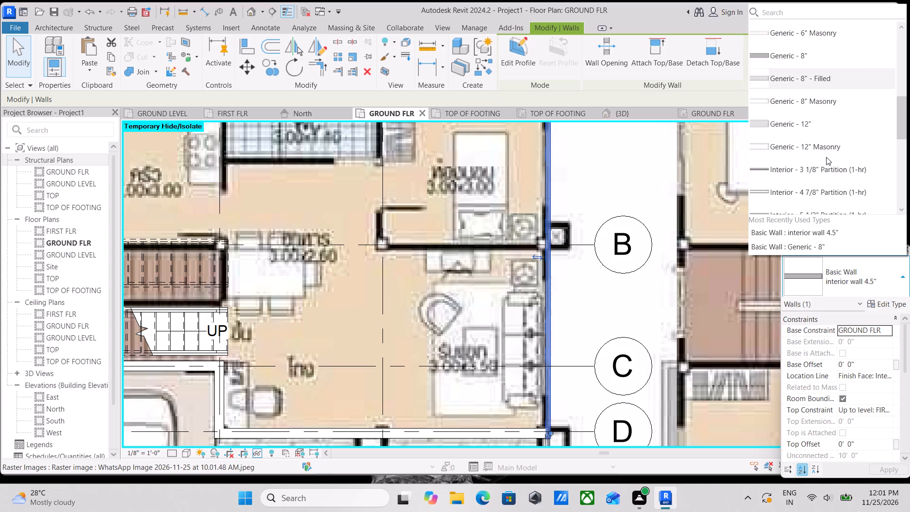
{"action": "scroll", "coordinate": [826, 157], "scroll_direction": "down", "scroll_amount": 8}
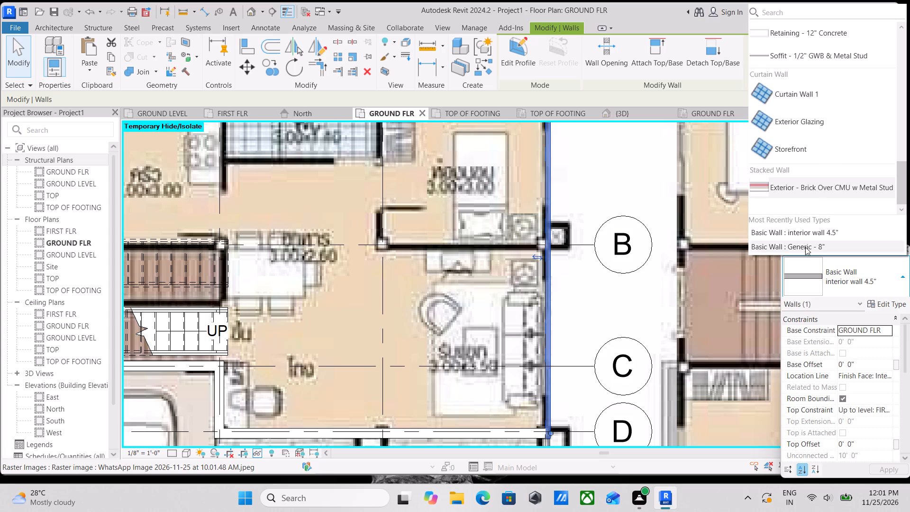
{"action": "left_click", "coordinate": [805, 247]}
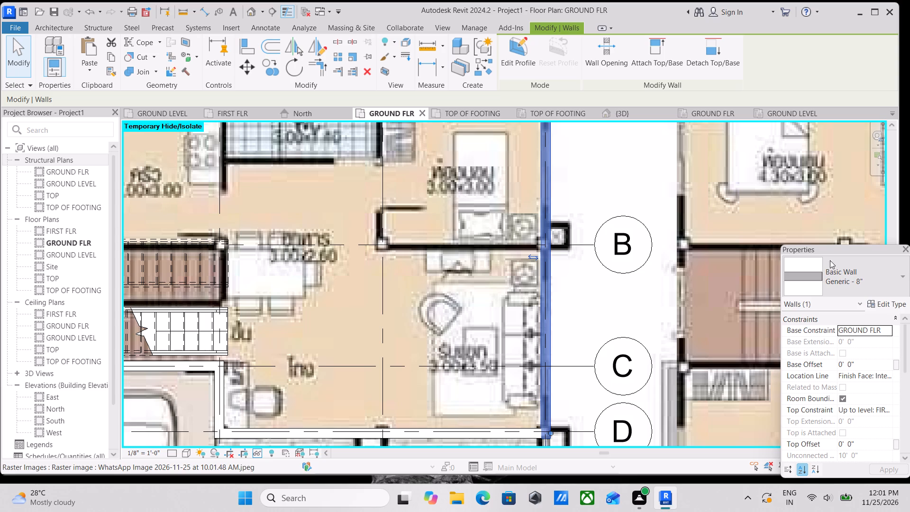
Check the layer structure of the selected outer wall's Generic - 8" type.
{"action": "left_click", "coordinate": [879, 301]}
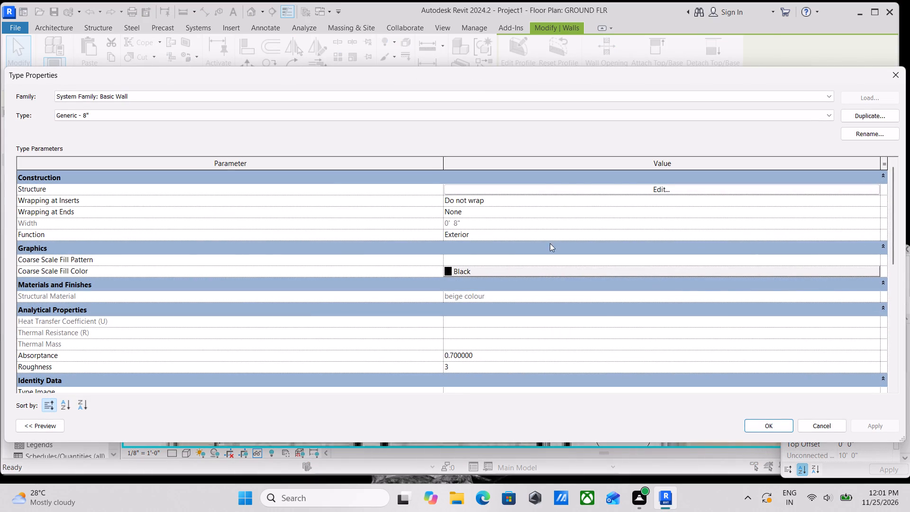
{"action": "left_click", "coordinate": [643, 190]}
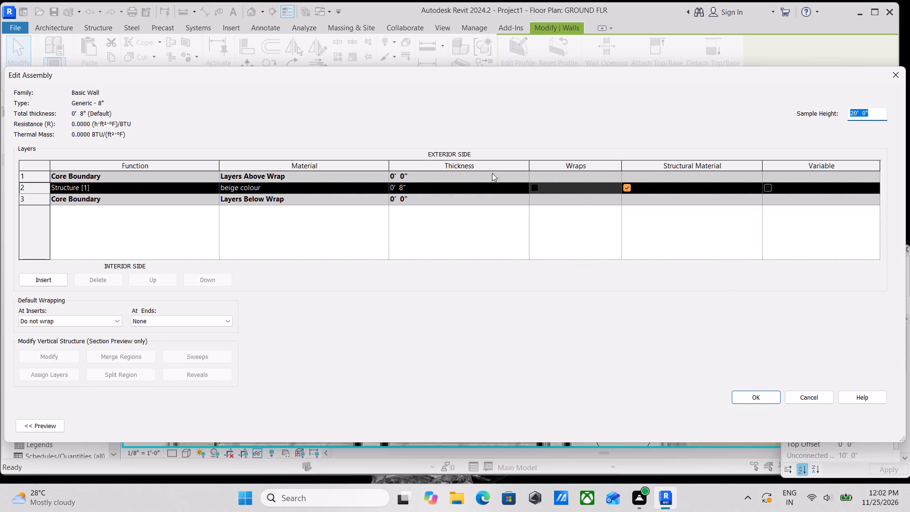
{"action": "left_click", "coordinate": [417, 183]}
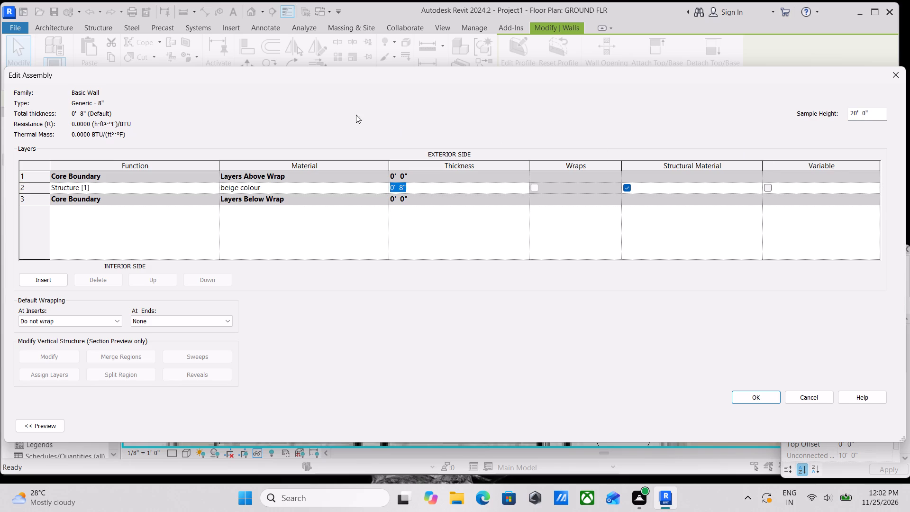
{"action": "left_click", "coordinate": [461, 186]}
{"action": "left_click", "coordinate": [574, 185]}
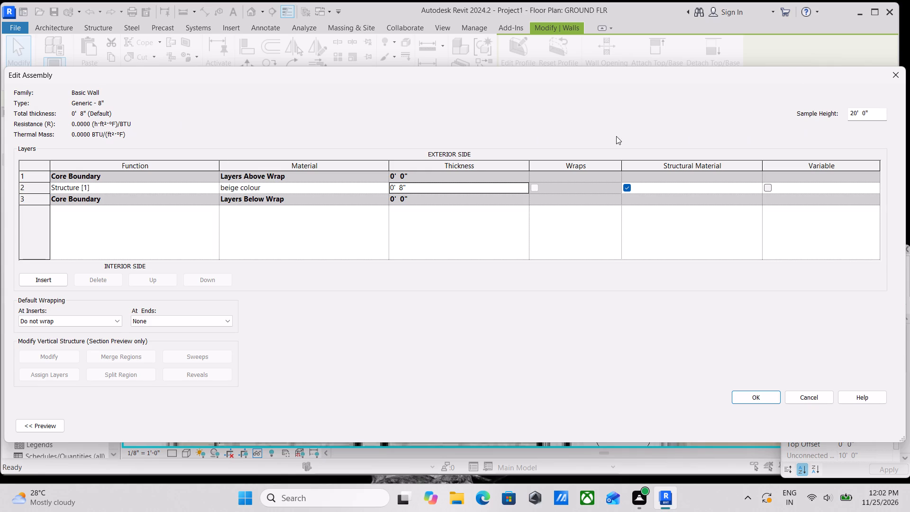
{"action": "scroll", "coordinate": [73, 117], "scroll_direction": "down", "scroll_amount": 1}
{"action": "left_click", "coordinate": [746, 399]}
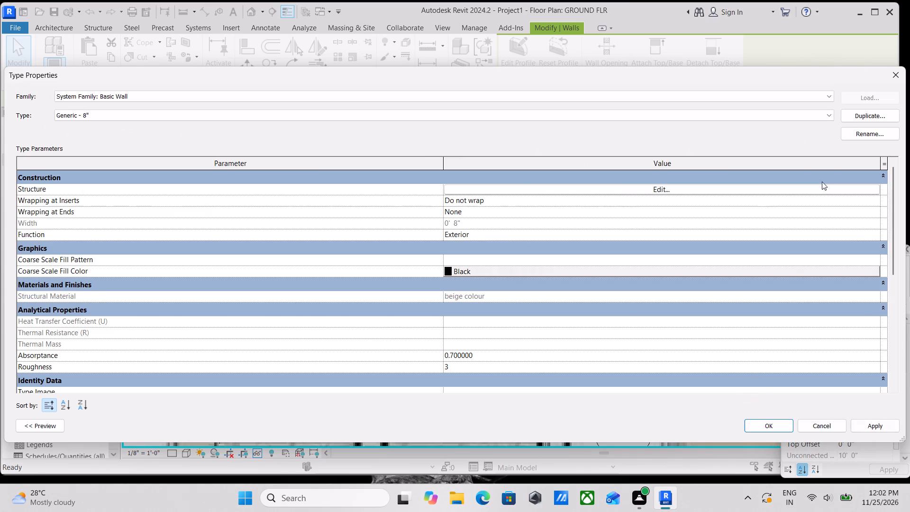
Rename the Generic - 8" wall type as EXTERIOR 8'.
{"action": "left_click", "coordinate": [872, 135]}
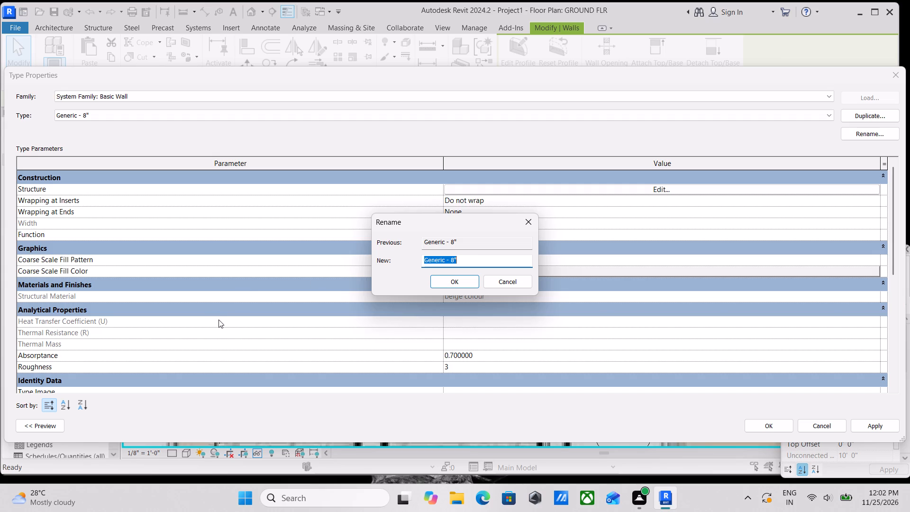
{"action": "key", "text": "e"}
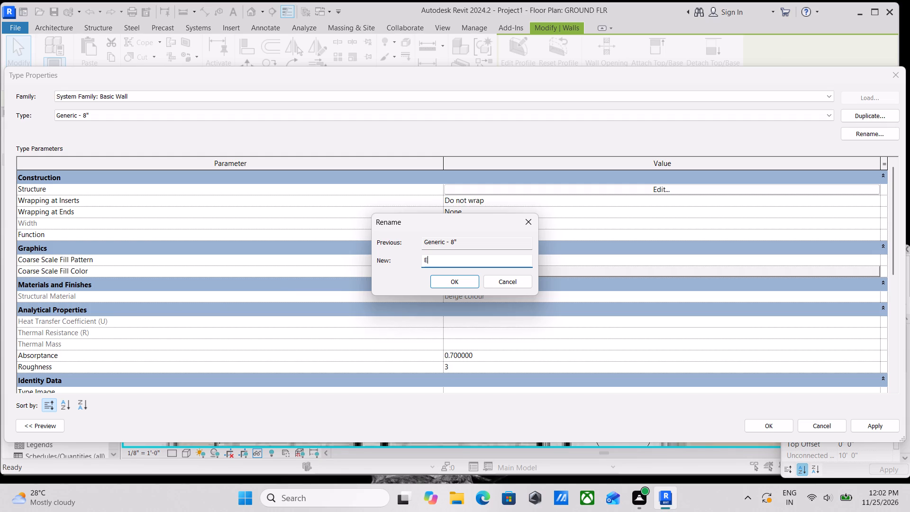
{"action": "type", "text": "XTER"}
{"action": "type", "text": "IOR W"}
{"action": "key", "text": "BackSpace"}
{"action": "type", "text": "8'"}
{"action": "left_click", "coordinate": [454, 281]}
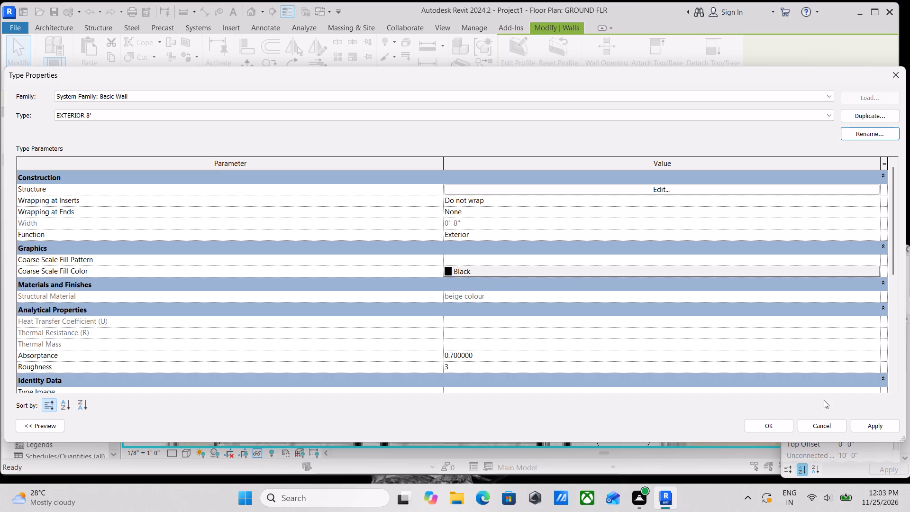
Apply the EXTERIOR 8' type changes and deselect the outer wall.
{"action": "left_click", "coordinate": [874, 428]}
{"action": "left_click", "coordinate": [766, 429]}
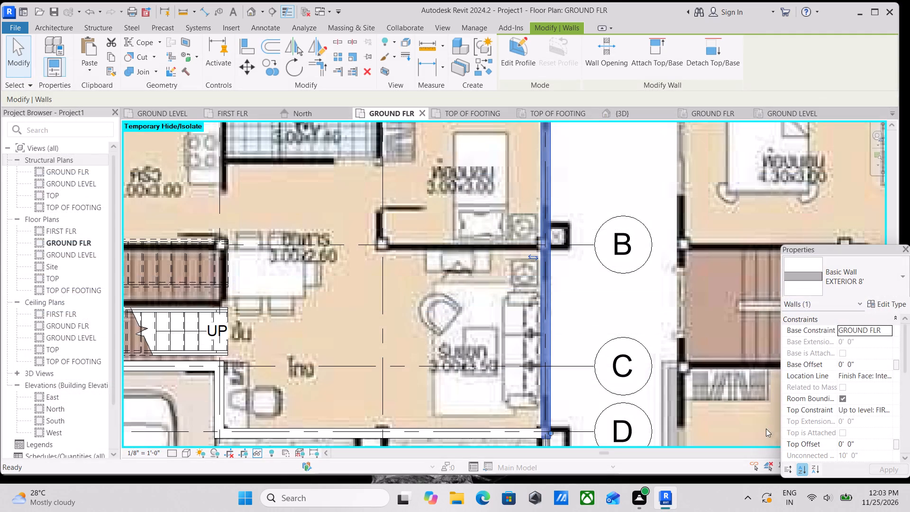
{"action": "scroll", "coordinate": [473, 242], "scroll_direction": "down", "scroll_amount": 5}
{"action": "middle_click_drag", "start_coordinate": [410, 264], "coordinate": [549, 311]}
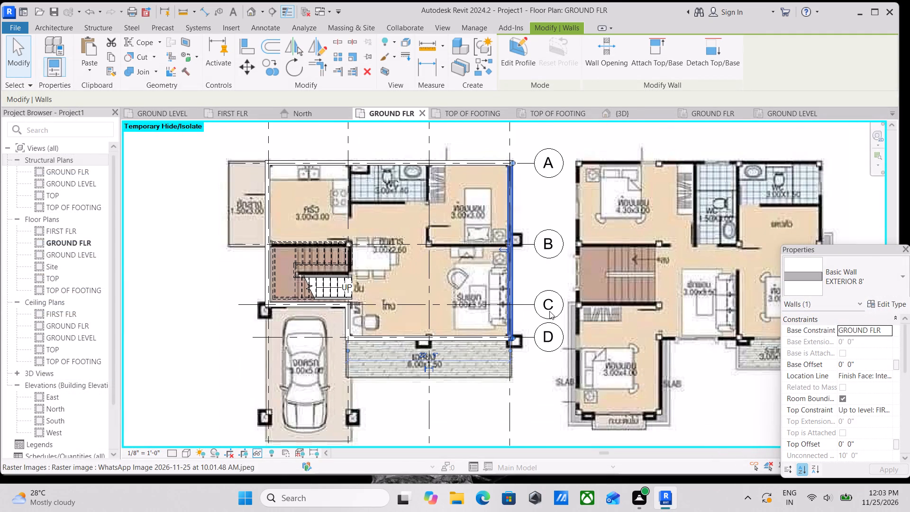
{"action": "scroll", "coordinate": [412, 326], "scroll_direction": "up", "scroll_amount": 2}
{"action": "key", "text": "Escape"}
Draw an interior wall 4.5" along grid B from the outer wall to grid 3, between the bedroom and living room, about 11'-9" long.
{"action": "middle_click_drag", "start_coordinate": [439, 289], "coordinate": [451, 344]}
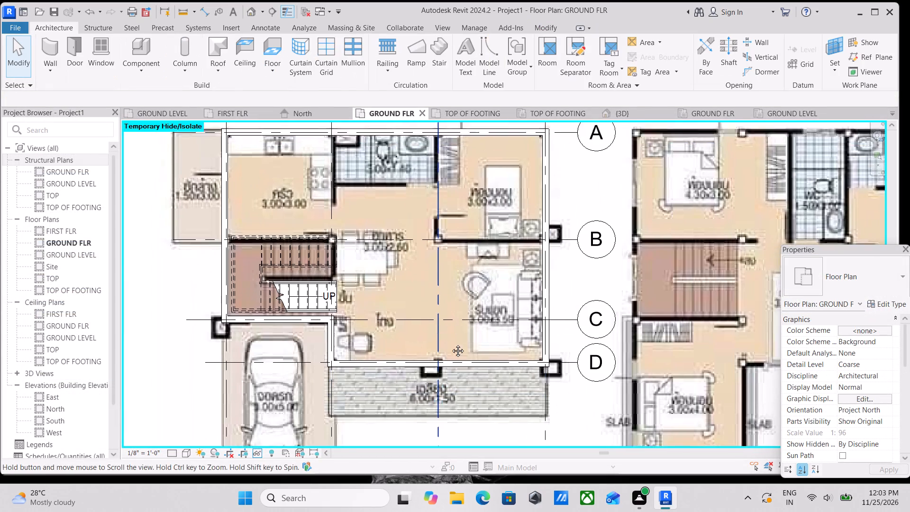
{"action": "middle_click_drag", "start_coordinate": [451, 344], "coordinate": [469, 398]}
{"action": "type", "text": "WA"}
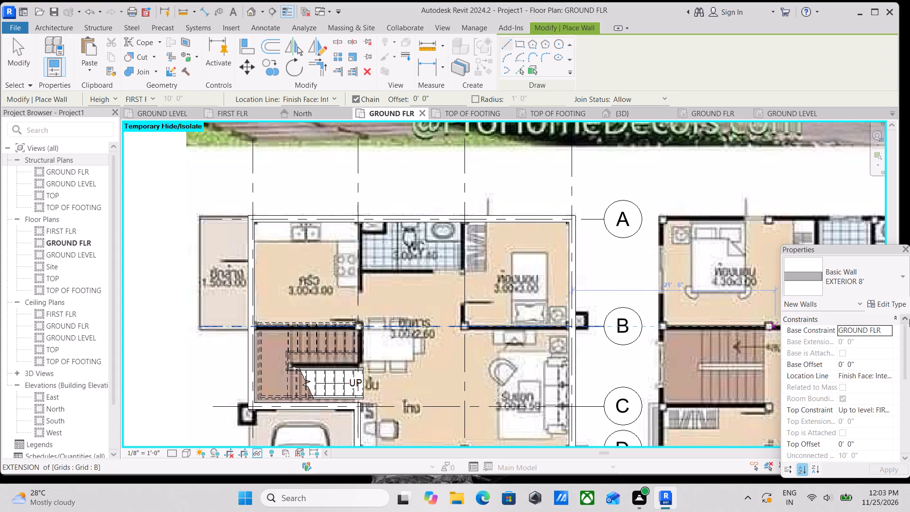
{"action": "left_click", "coordinate": [879, 293]}
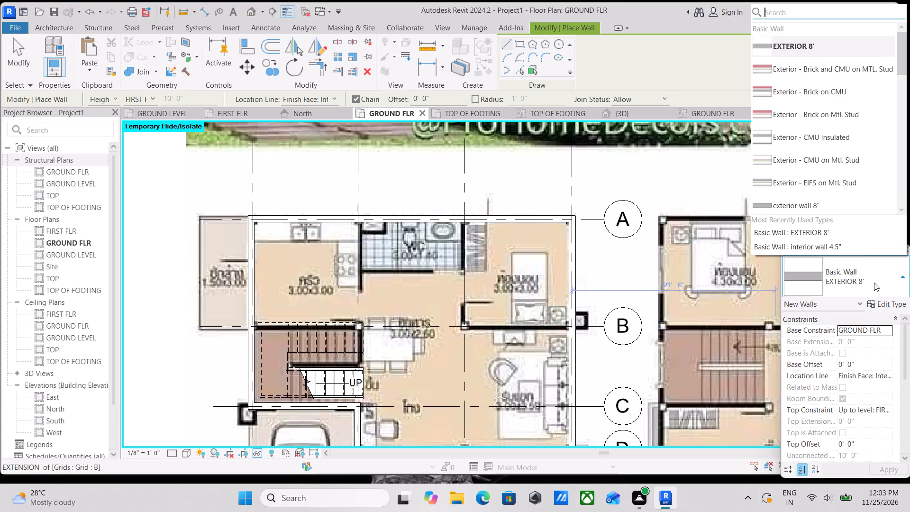
{"action": "left_click", "coordinate": [836, 248]}
{"action": "scroll", "coordinate": [554, 326], "scroll_direction": "up", "scroll_amount": 1}
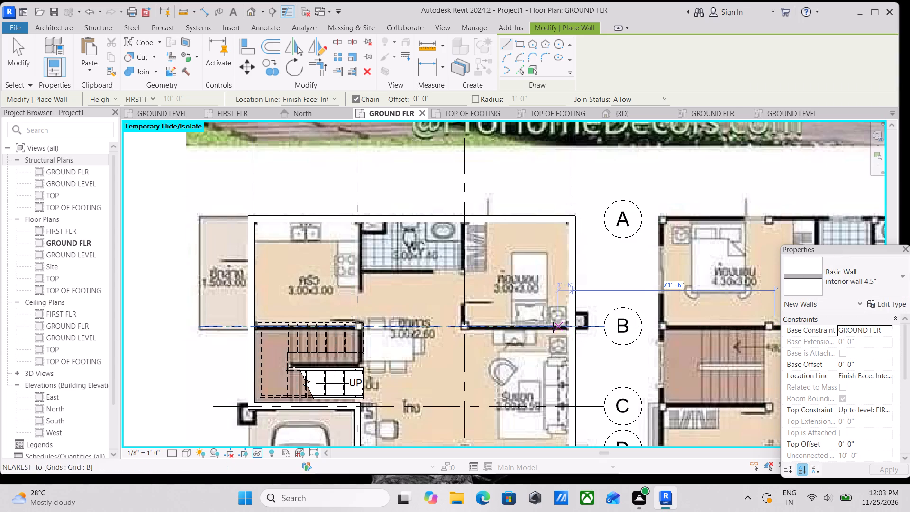
{"action": "scroll", "coordinate": [553, 328], "scroll_direction": "up", "scroll_amount": 11}
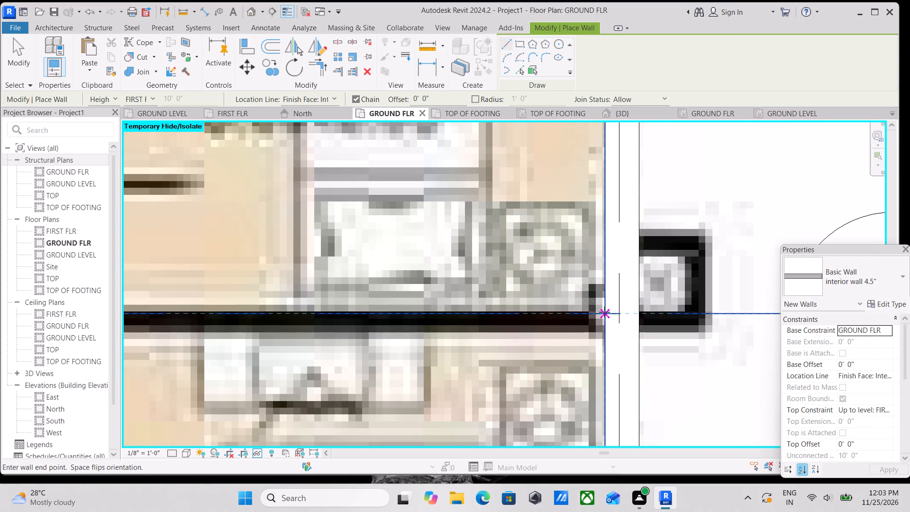
{"action": "left_click", "coordinate": [604, 312]}
{"action": "middle_click_drag", "start_coordinate": [459, 314], "coordinate": [576, 314]}
{"action": "middle_click_drag", "start_coordinate": [342, 316], "coordinate": [547, 325]}
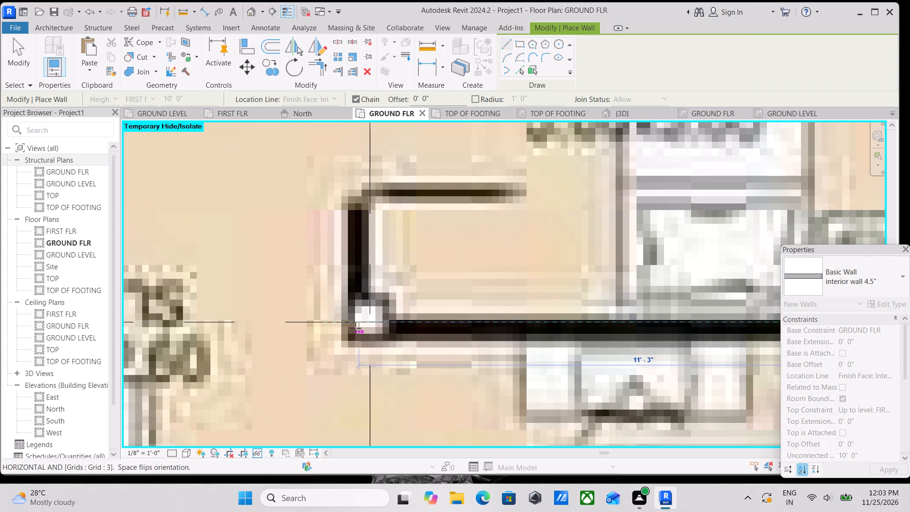
{"action": "left_click", "coordinate": [351, 324]}
{"action": "scroll", "coordinate": [351, 324], "scroll_direction": "down", "scroll_amount": 7}
{"action": "middle_click_drag", "start_coordinate": [351, 324], "coordinate": [351, 324]}
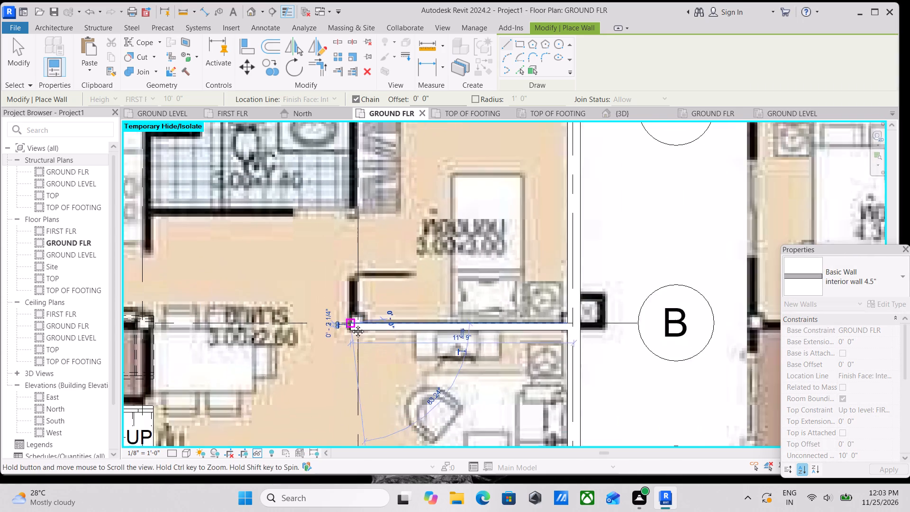
{"action": "middle_click_drag", "start_coordinate": [351, 324], "coordinate": [395, 379]}
{"action": "scroll", "coordinate": [395, 379], "scroll_direction": "down", "scroll_amount": 1}
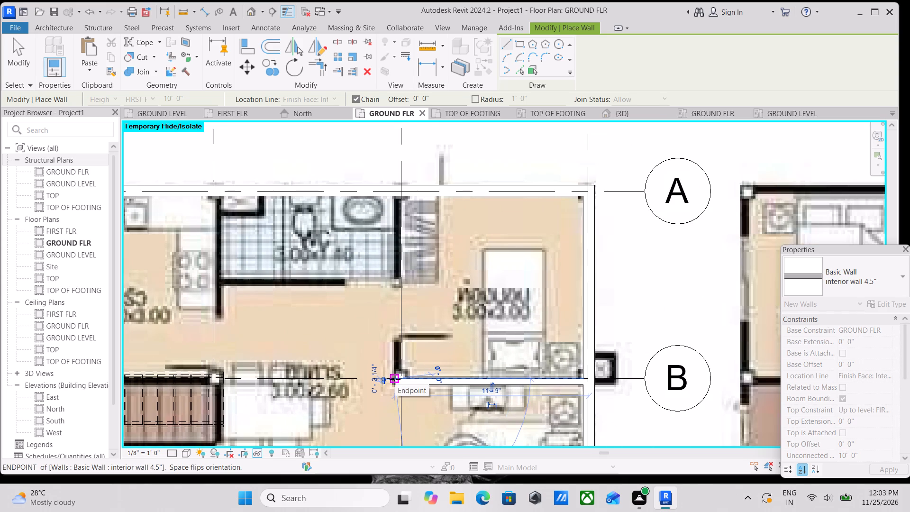
{"action": "key", "text": "grave"}
{"action": "middle_click_drag", "start_coordinate": [411, 333], "coordinate": [428, 405]}
{"action": "key", "text": "Escape"}
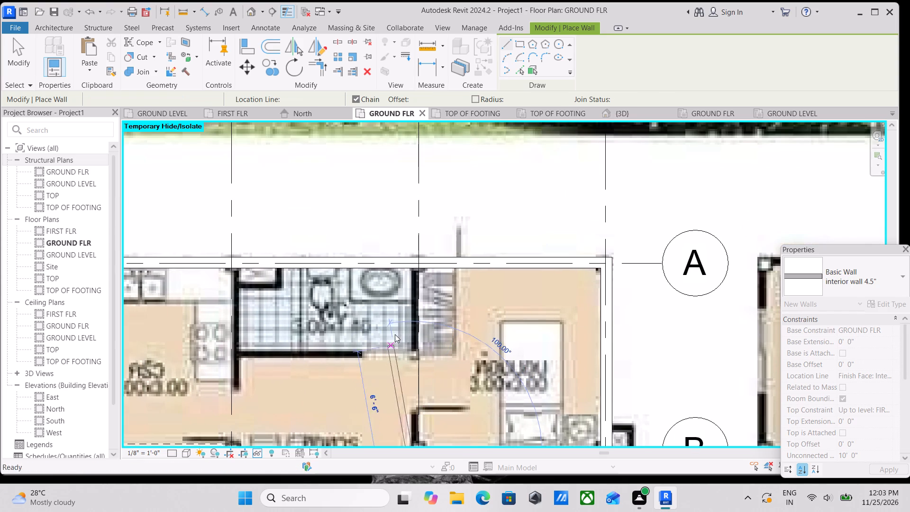
Draw an interior wall 4.5" along grid 3 from the outer wall at grid A to the grid B wall, about 11'-5" long.
{"action": "left_click", "coordinate": [412, 267]}
{"action": "middle_click_drag", "start_coordinate": [414, 364], "coordinate": [409, 279]}
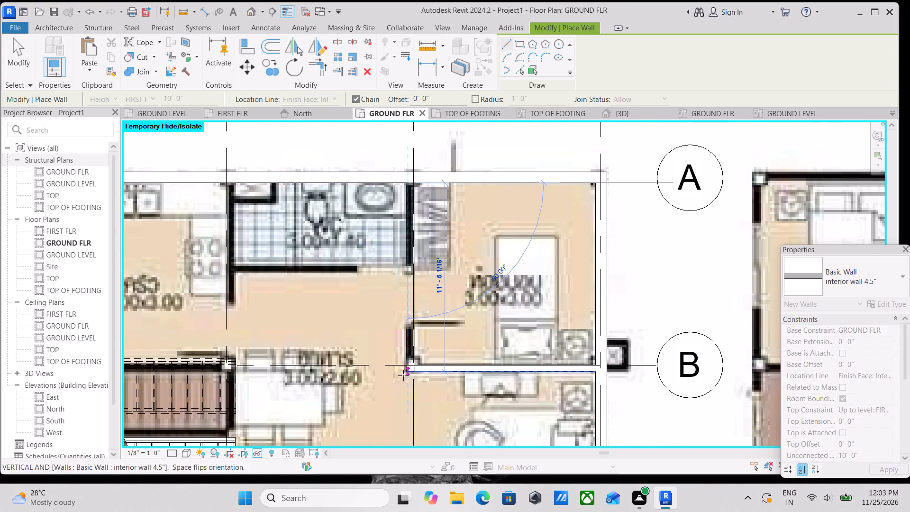
{"action": "left_click", "coordinate": [403, 372]}
{"action": "key", "text": "Escape"}
{"action": "key", "text": "Escape"}
Nudge the interior wall between the WC and bedroom slightly toward the WC to line it up with the reference.
{"action": "scroll", "coordinate": [407, 316], "scroll_direction": "up", "scroll_amount": 2}
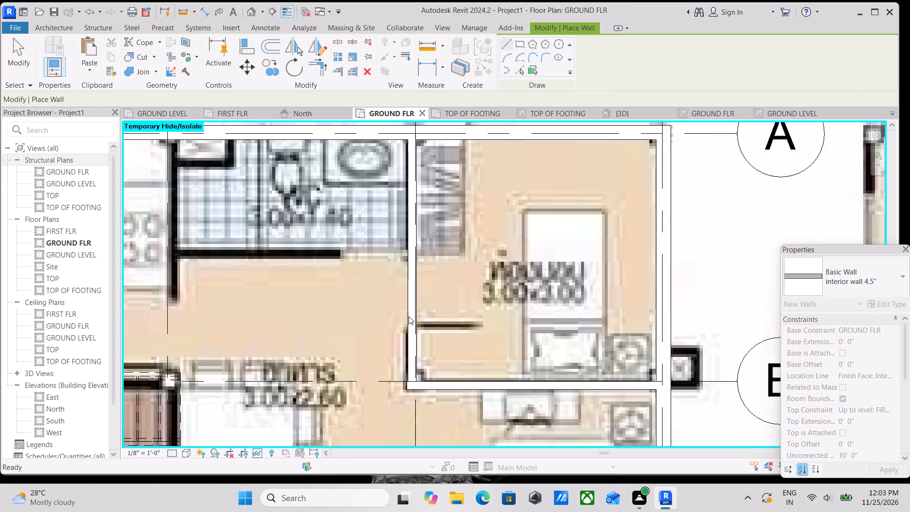
{"action": "scroll", "coordinate": [409, 316], "scroll_direction": "up", "scroll_amount": 1}
{"action": "key", "text": "Escape"}
{"action": "key", "text": "Escape"}
{"action": "left_click", "coordinate": [416, 339]}
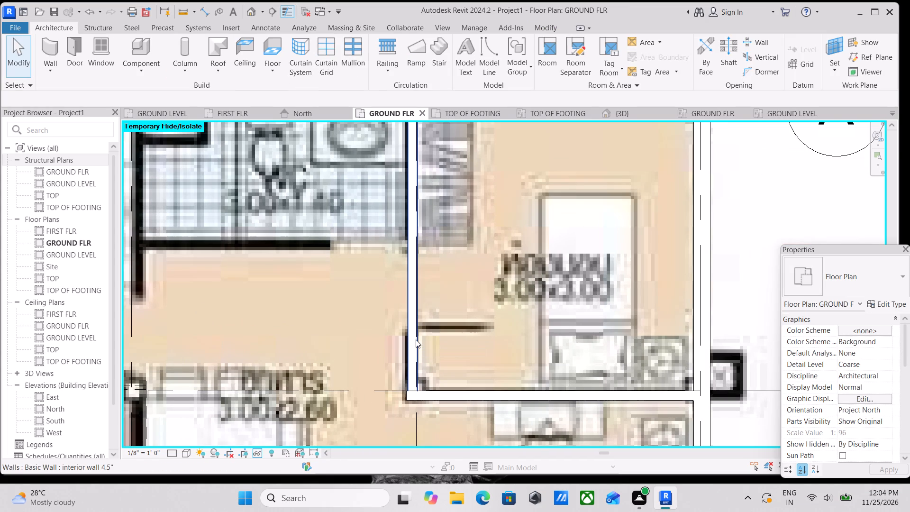
{"action": "key", "text": "Left"}
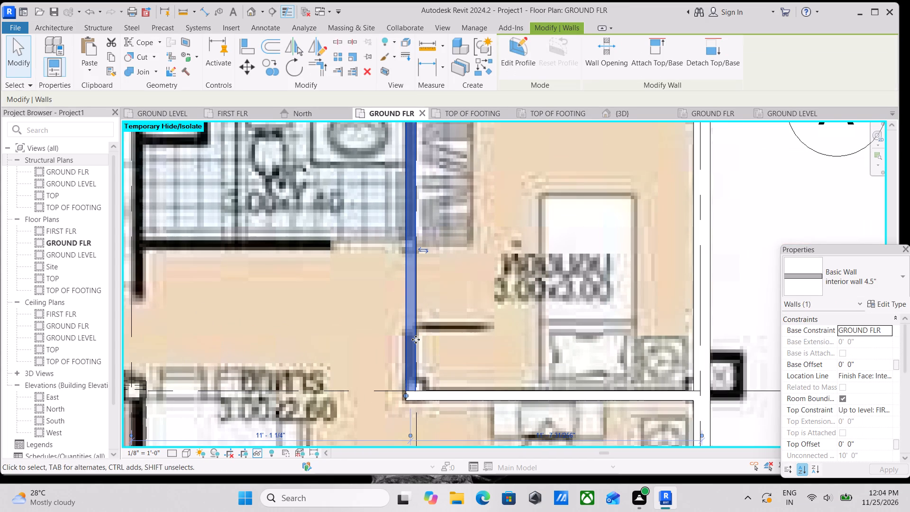
{"action": "key", "text": "Escape"}
{"action": "scroll", "coordinate": [410, 390], "scroll_direction": "up", "scroll_amount": 3}
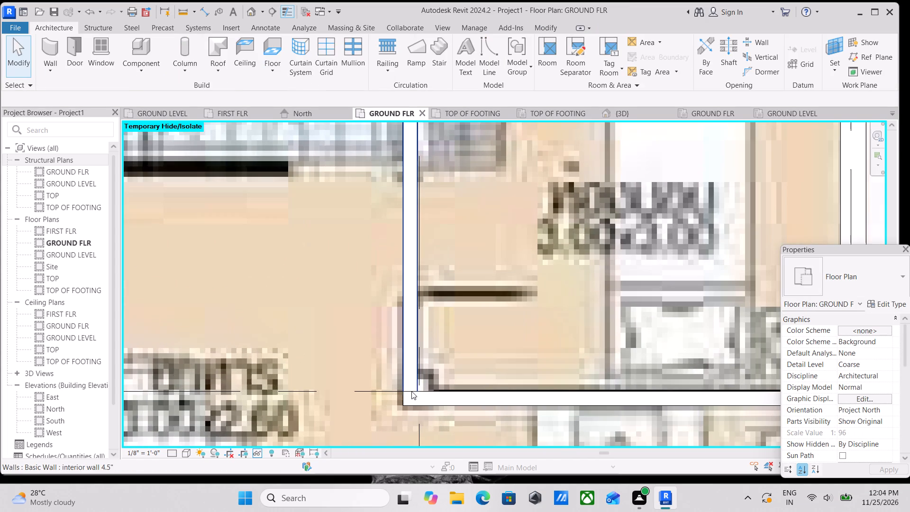
{"action": "middle_click_drag", "start_coordinate": [423, 366], "coordinate": [442, 406]}
{"action": "left_click", "coordinate": [433, 383]}
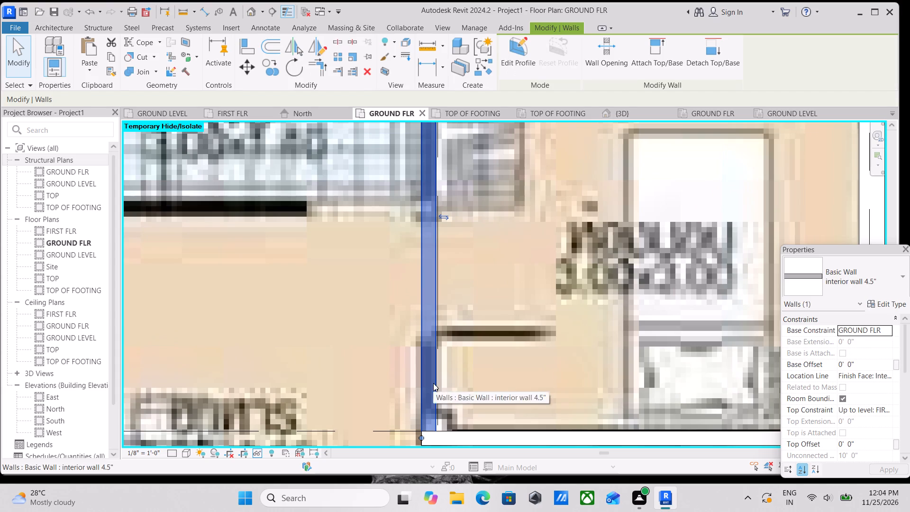
{"action": "middle_click_drag", "start_coordinate": [418, 396], "coordinate": [431, 330]}
{"action": "scroll", "coordinate": [425, 379], "scroll_direction": "up", "scroll_amount": 2}
{"action": "left_click_drag", "start_coordinate": [435, 368], "coordinate": [434, 359]}
{"action": "key", "text": "Escape"}
Draw an interior wall 4.5" along grid 2 between the kitchen and WC, from the outer wall at grid A to just short of grid B.
{"action": "scroll", "coordinate": [449, 366], "scroll_direction": "down", "scroll_amount": 8}
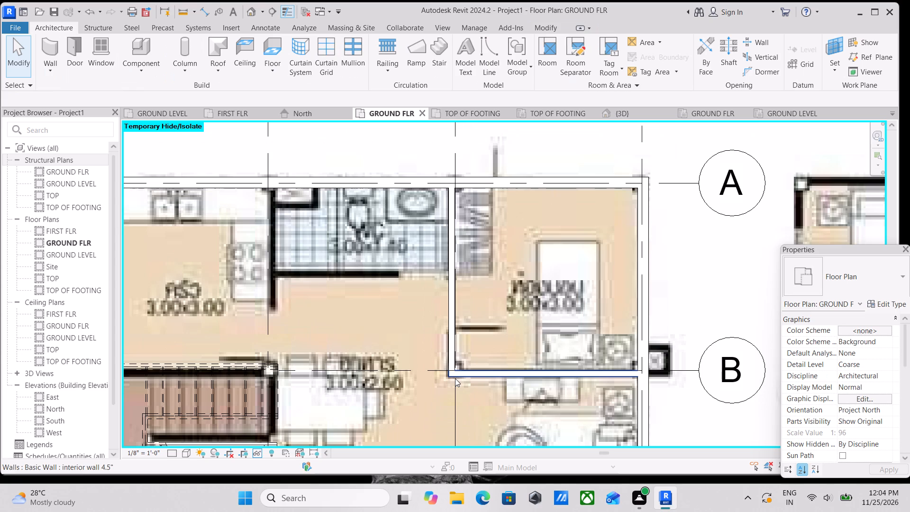
{"action": "scroll", "coordinate": [455, 378], "scroll_direction": "down", "scroll_amount": 3}
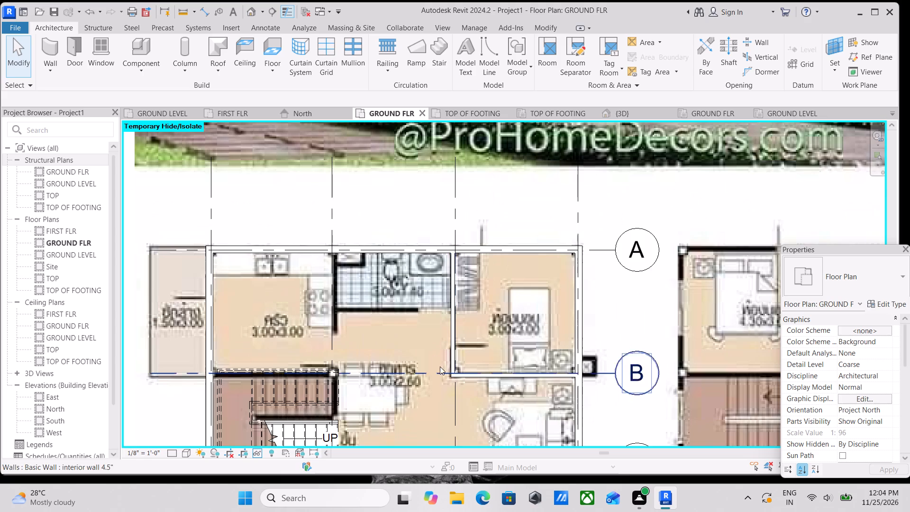
{"action": "middle_click_drag", "start_coordinate": [435, 357], "coordinate": [552, 337]}
{"action": "middle_click_drag", "start_coordinate": [445, 322], "coordinate": [513, 325]}
{"action": "type", "text": "WA"}
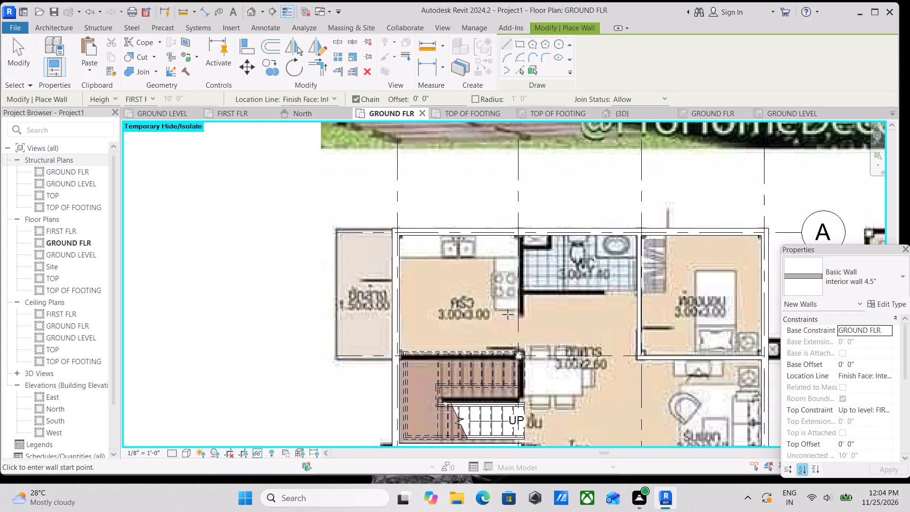
{"action": "scroll", "coordinate": [510, 329], "scroll_direction": "up", "scroll_amount": 3}
{"action": "middle_click_drag", "start_coordinate": [487, 302], "coordinate": [560, 250]}
{"action": "middle_click_drag", "start_coordinate": [524, 263], "coordinate": [529, 306]}
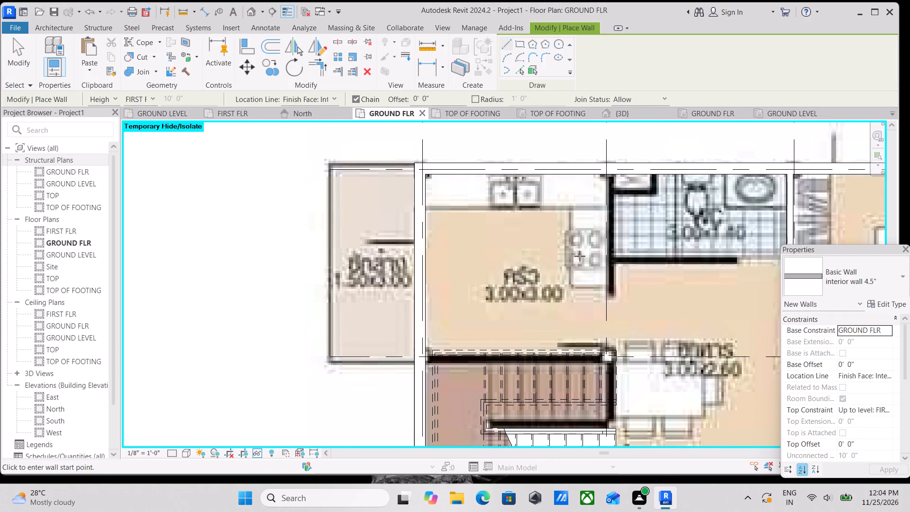
{"action": "middle_click_drag", "start_coordinate": [580, 255], "coordinate": [583, 293]}
{"action": "left_click", "coordinate": [614, 212]}
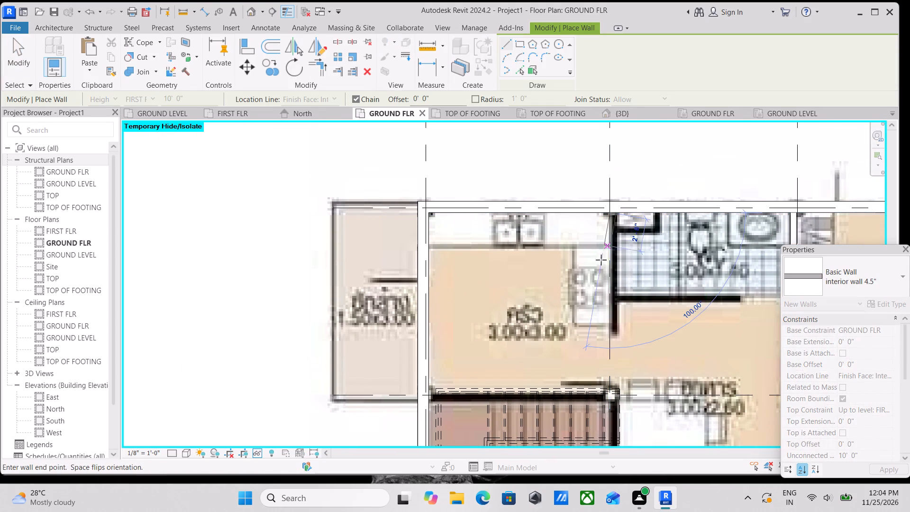
{"action": "left_click", "coordinate": [605, 375]}
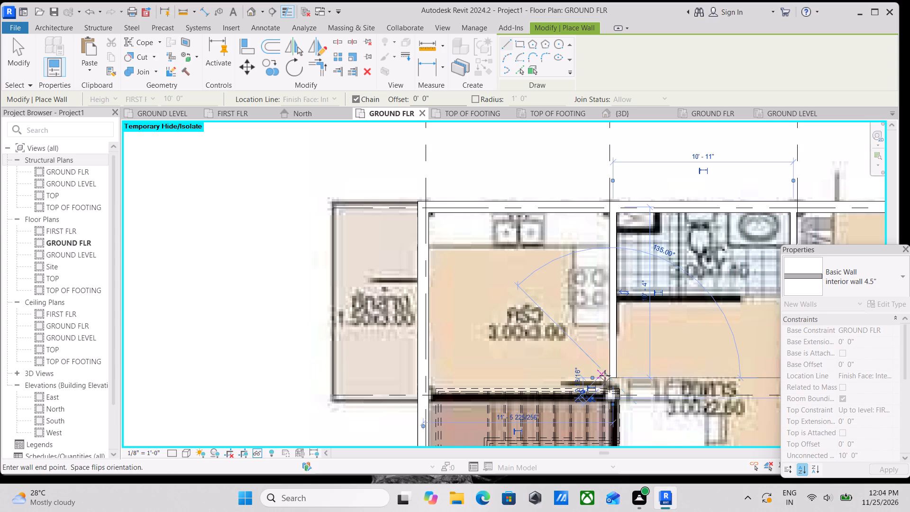
{"action": "key", "text": "Escape"}
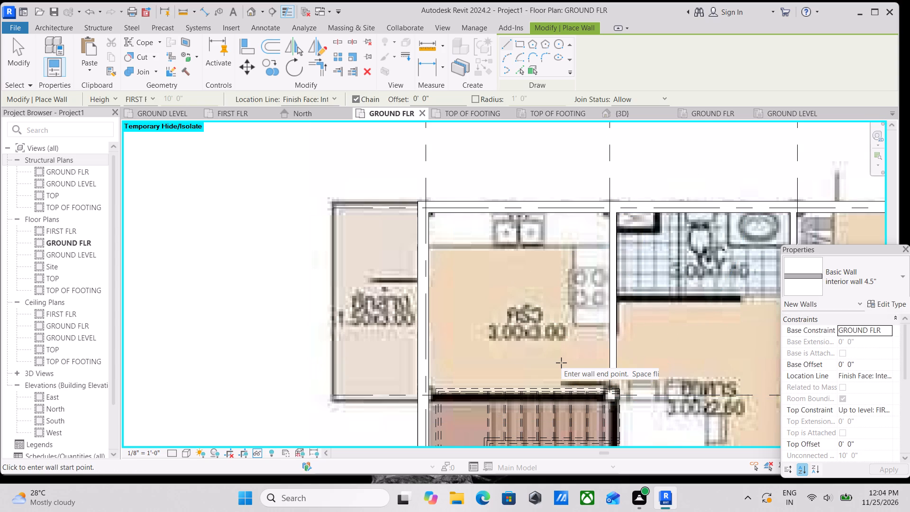
Draw an interior wall 4.5" between the kitchen and staircase, from the free end of the grid 2 wall to the outer wall at grid 1.
{"action": "scroll", "coordinate": [593, 336], "scroll_direction": "up", "scroll_amount": 3}
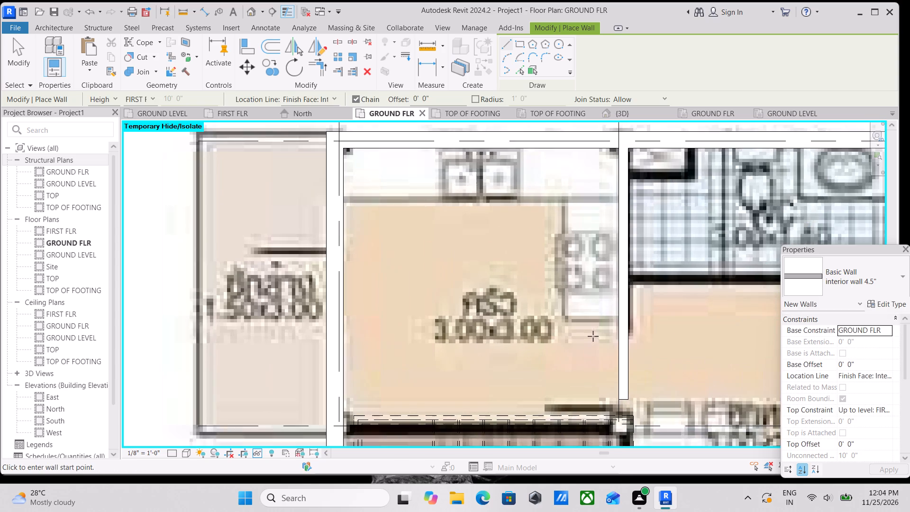
{"action": "scroll", "coordinate": [610, 388], "scroll_direction": "up", "scroll_amount": 2}
{"action": "left_click", "coordinate": [619, 406]}
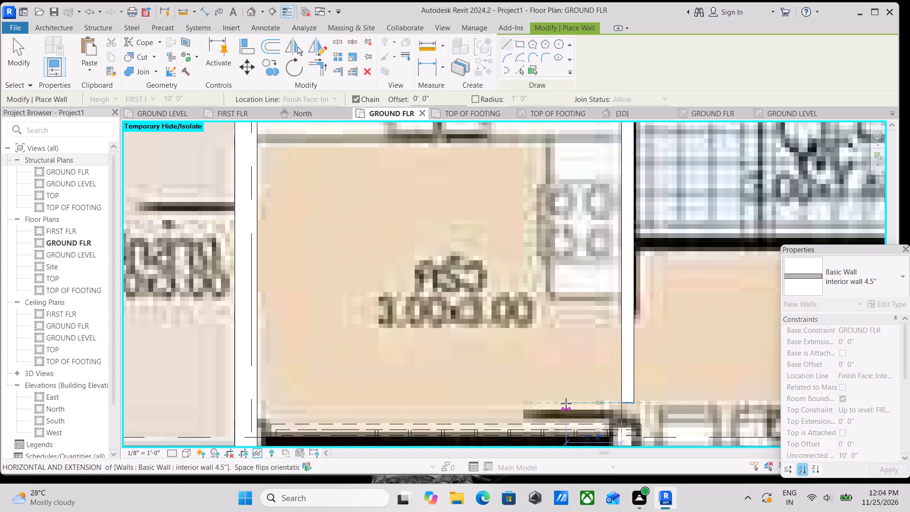
{"action": "middle_click_drag", "start_coordinate": [566, 403], "coordinate": [707, 373]}
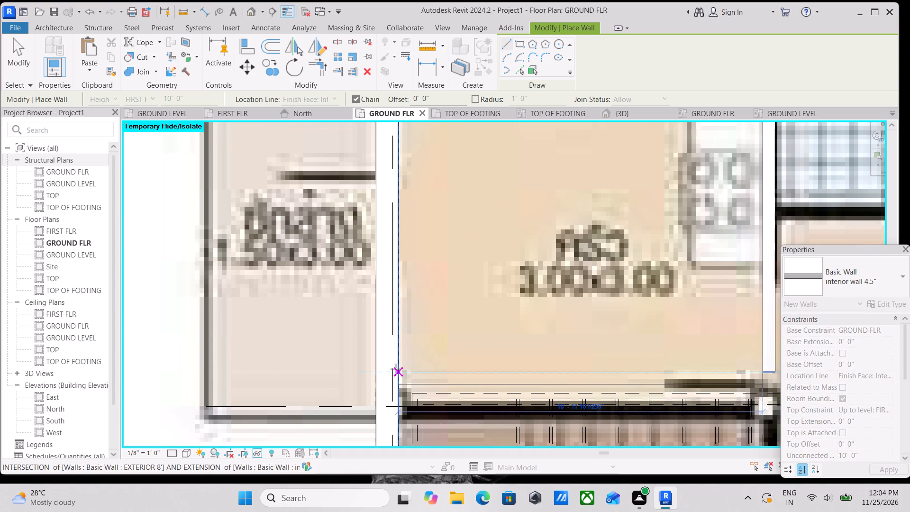
{"action": "left_click", "coordinate": [396, 369]}
{"action": "key", "text": "Escape"}
Pull the grid 2 end of the wall between the kitchen and staircase back to the grid 2 line.
{"action": "scroll", "coordinate": [582, 327], "scroll_direction": "down", "scroll_amount": 5}
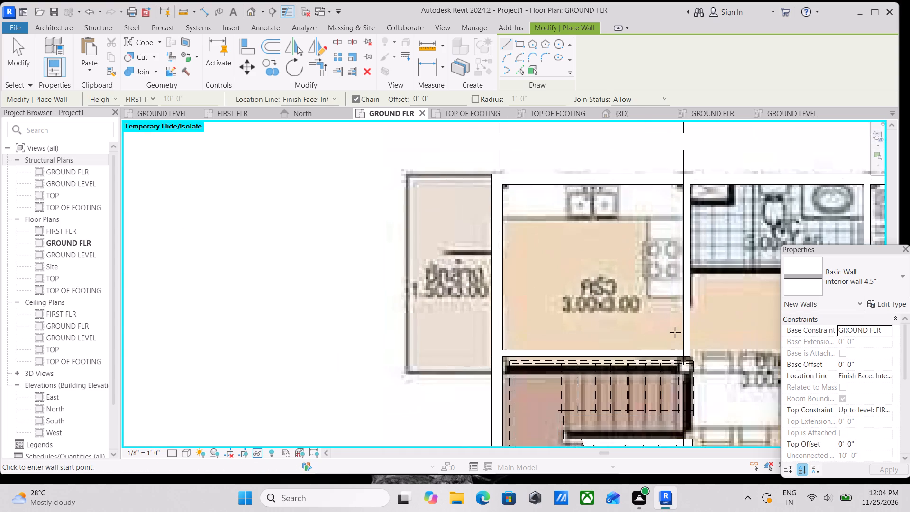
{"action": "middle_click_drag", "start_coordinate": [675, 332], "coordinate": [514, 323]}
{"action": "scroll", "coordinate": [562, 328], "scroll_direction": "up", "scroll_amount": 4}
{"action": "key", "text": "Escape"}
{"action": "scroll", "coordinate": [528, 364], "scroll_direction": "up", "scroll_amount": 4}
{"action": "key", "text": "Escape"}
{"action": "scroll", "coordinate": [484, 338], "scroll_direction": "up", "scroll_amount": 3}
{"action": "key", "text": "Escape"}
{"action": "left_click", "coordinate": [454, 334]}
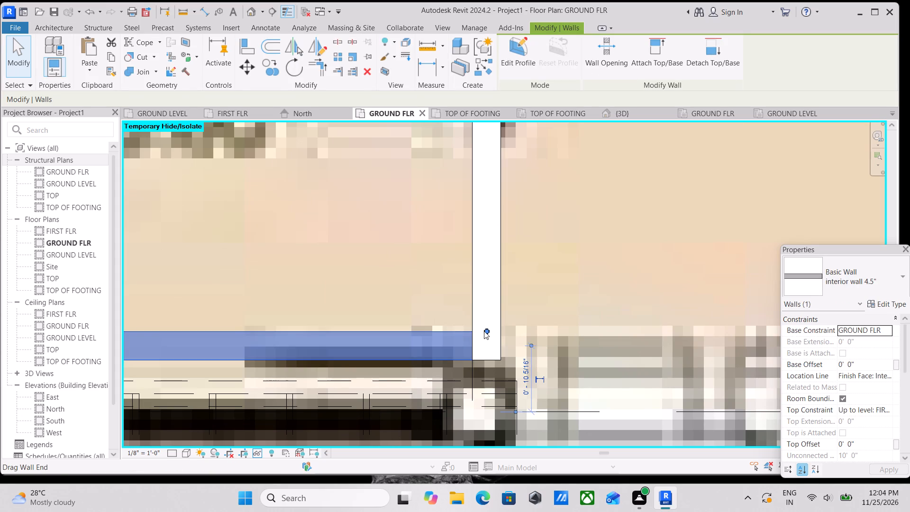
{"action": "left_click_drag", "start_coordinate": [484, 331], "coordinate": [494, 331]}
{"action": "left_click_drag", "start_coordinate": [489, 329], "coordinate": [470, 329]}
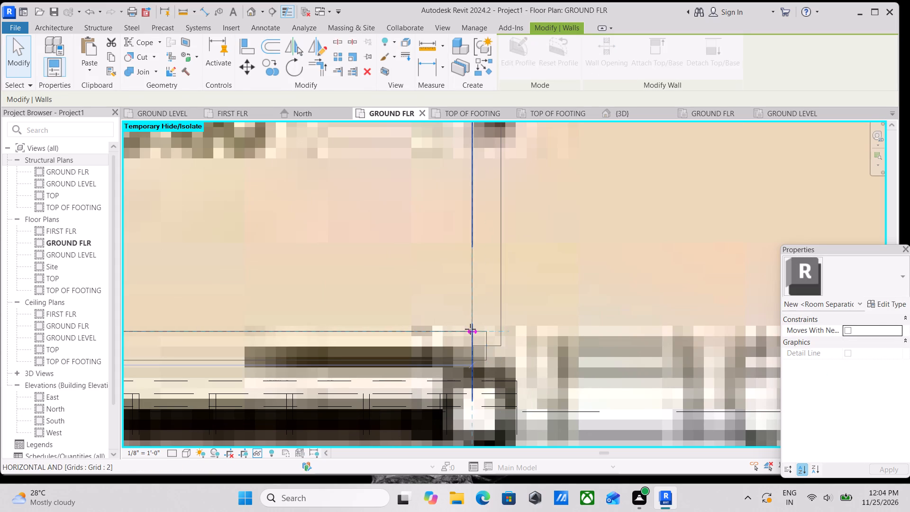
{"action": "left_click_drag", "start_coordinate": [470, 329], "coordinate": [469, 329]}
{"action": "key", "text": "Escape"}
Examine the new interior walls around the kitchen, WC and bedroom against the reference plan.
{"action": "scroll", "coordinate": [473, 330], "scroll_direction": "down", "scroll_amount": 7}
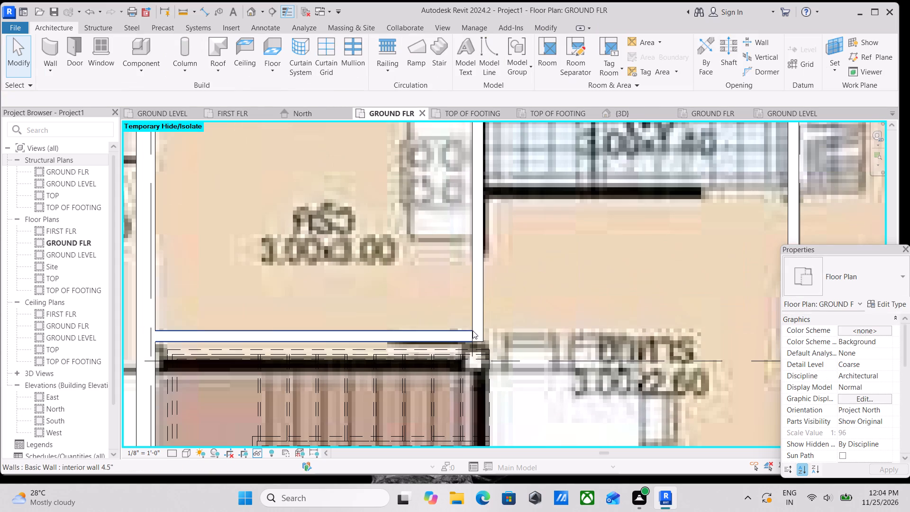
{"action": "scroll", "coordinate": [473, 330], "scroll_direction": "down", "scroll_amount": 9}
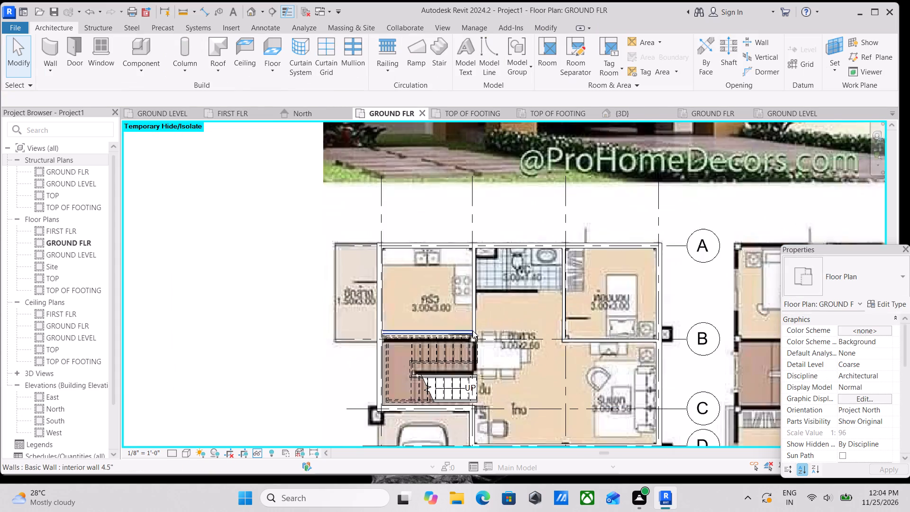
{"action": "scroll", "coordinate": [473, 330], "scroll_direction": "down", "scroll_amount": 1}
{"action": "middle_click_drag", "start_coordinate": [490, 335], "coordinate": [529, 266]}
{"action": "scroll", "coordinate": [560, 327], "scroll_direction": "up", "scroll_amount": 2}
{"action": "middle_click_drag", "start_coordinate": [647, 320], "coordinate": [663, 352]}
{"action": "scroll", "coordinate": [663, 352], "scroll_direction": "up", "scroll_amount": 3}
{"action": "middle_click_drag", "start_coordinate": [507, 298], "coordinate": [456, 335]}
{"action": "scroll", "coordinate": [453, 311], "scroll_direction": "down", "scroll_amount": 2}
{"action": "middle_click_drag", "start_coordinate": [438, 322], "coordinate": [464, 312]}
{"action": "scroll", "coordinate": [352, 331], "scroll_direction": "up", "scroll_amount": 2}
{"action": "scroll", "coordinate": [588, 269], "scroll_direction": "down", "scroll_amount": 2}
{"action": "middle_click_drag", "start_coordinate": [588, 269], "coordinate": [556, 321]}
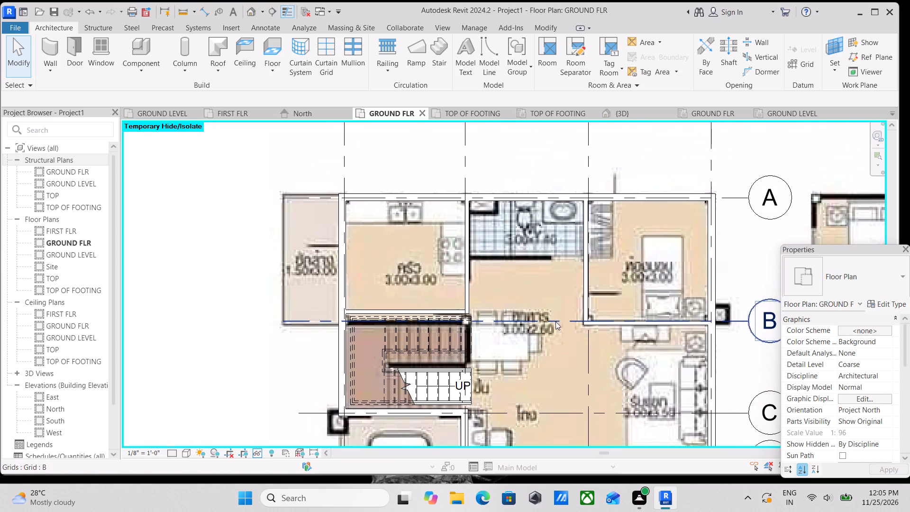
{"action": "scroll", "coordinate": [527, 258], "scroll_direction": "up", "scroll_amount": 2}
{"action": "middle_click_drag", "start_coordinate": [496, 281], "coordinate": [506, 329]}
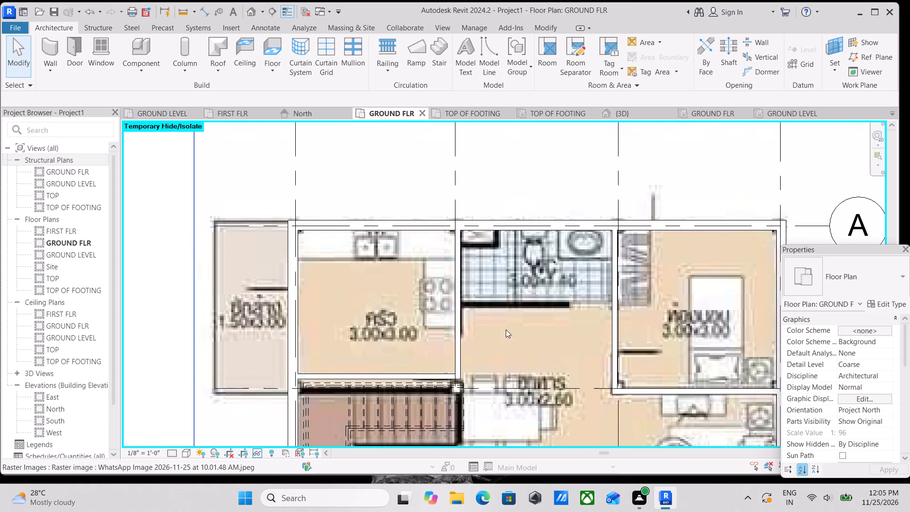
{"action": "middle_click_drag", "start_coordinate": [506, 329], "coordinate": [507, 368]}
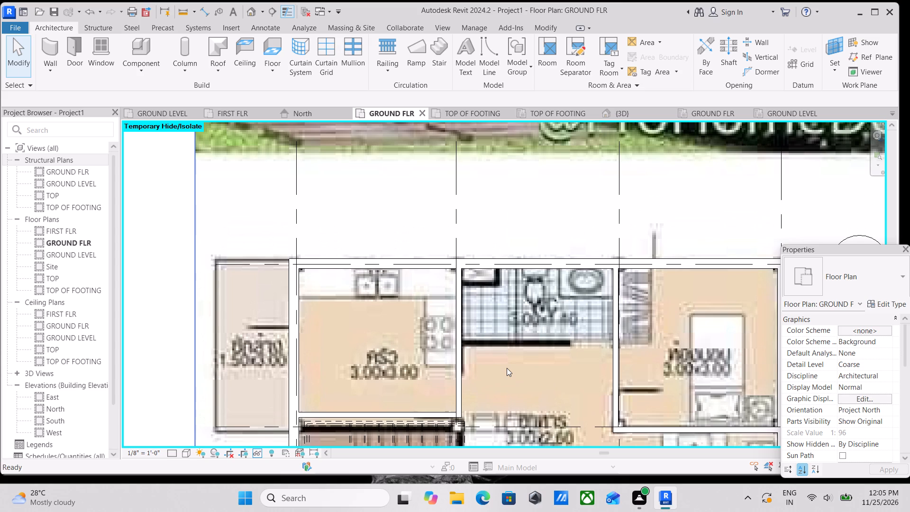
Draw an interior wall 4.5" along the WC's dining side, about 5' 6" from the grid A outer wall, between the grid 2 and grid 3 walls.
{"action": "type", "text": "WA"}
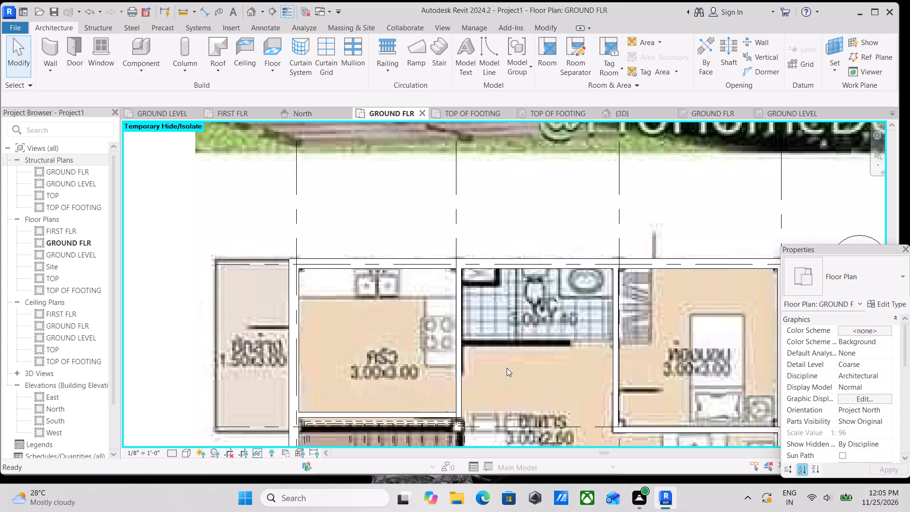
{"action": "scroll", "coordinate": [482, 305], "scroll_direction": "up", "scroll_amount": 5}
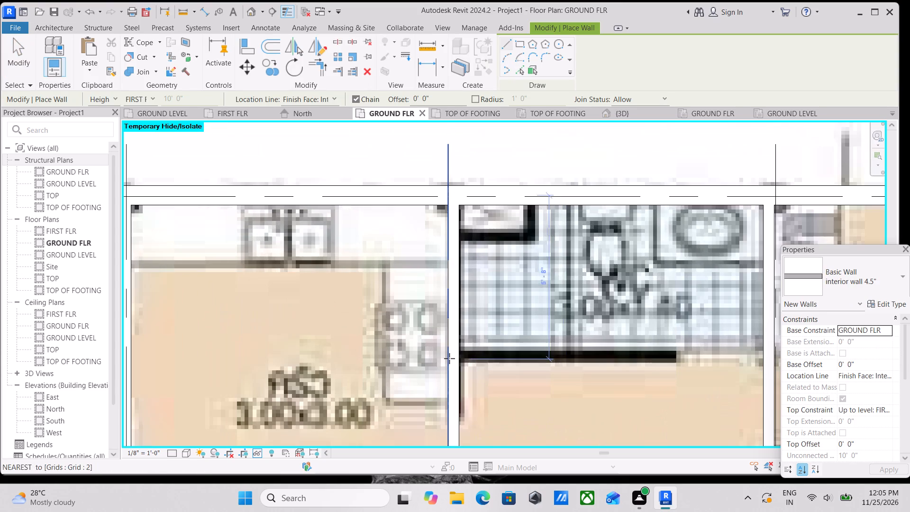
{"action": "left_click", "coordinate": [460, 349]}
{"action": "middle_click_drag", "start_coordinate": [596, 350], "coordinate": [473, 342]}
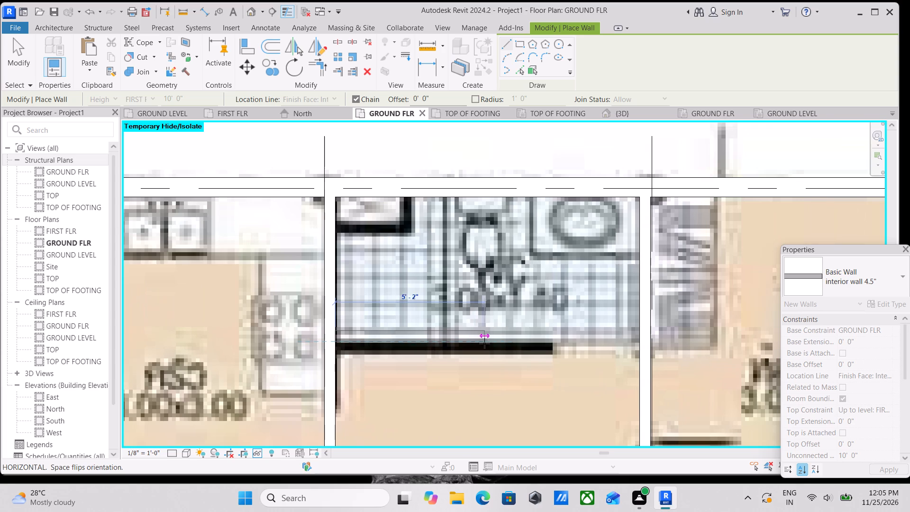
{"action": "key", "text": "space"}
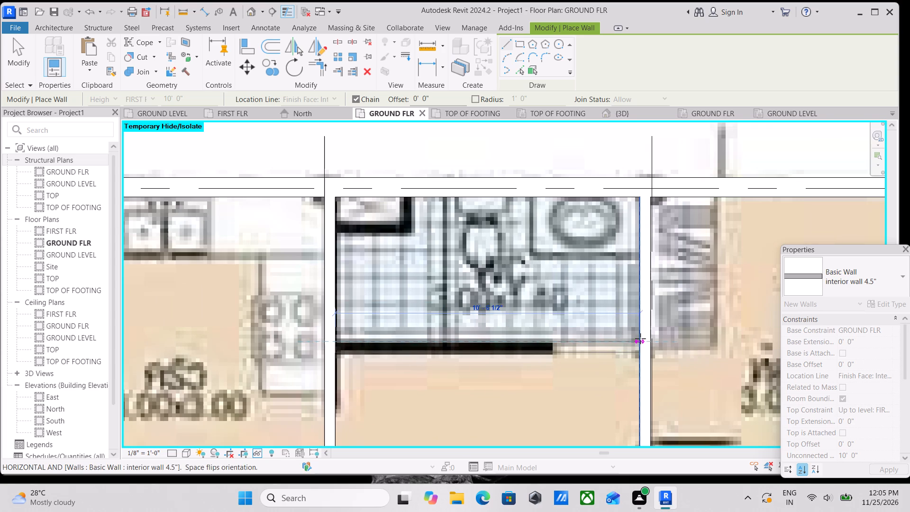
{"action": "left_click", "coordinate": [641, 339]}
{"action": "key", "text": "Escape"}
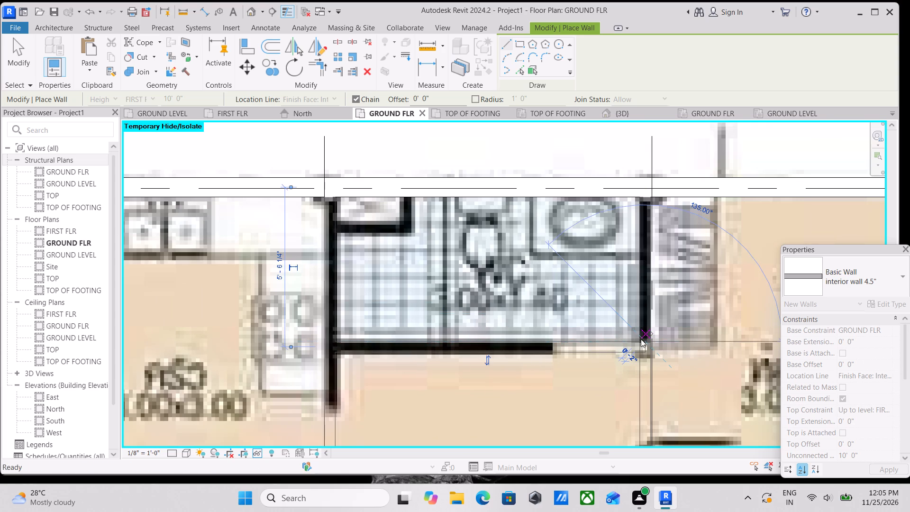
{"action": "scroll", "coordinate": [641, 339], "scroll_direction": "down", "scroll_amount": 5}
{"action": "scroll", "coordinate": [523, 353], "scroll_direction": "down", "scroll_amount": 4}
{"action": "middle_click_drag", "start_coordinate": [521, 352], "coordinate": [491, 289]}
{"action": "middle_click_drag", "start_coordinate": [500, 354], "coordinate": [506, 296]}
{"action": "scroll", "coordinate": [582, 367], "scroll_direction": "up", "scroll_amount": 5}
{"action": "scroll", "coordinate": [560, 335], "scroll_direction": "down", "scroll_amount": 2}
{"action": "middle_click_drag", "start_coordinate": [560, 337], "coordinate": [552, 379]}
{"action": "key", "text": "Escape"}
Examine the ground floor walls around the kitchen, washing area, staircase, carport and porch against the reference plan.
{"action": "middle_click_drag", "start_coordinate": [510, 311], "coordinate": [519, 379]}
{"action": "scroll", "coordinate": [519, 379], "scroll_direction": "up", "scroll_amount": 1}
{"action": "middle_click_drag", "start_coordinate": [528, 350], "coordinate": [535, 393]}
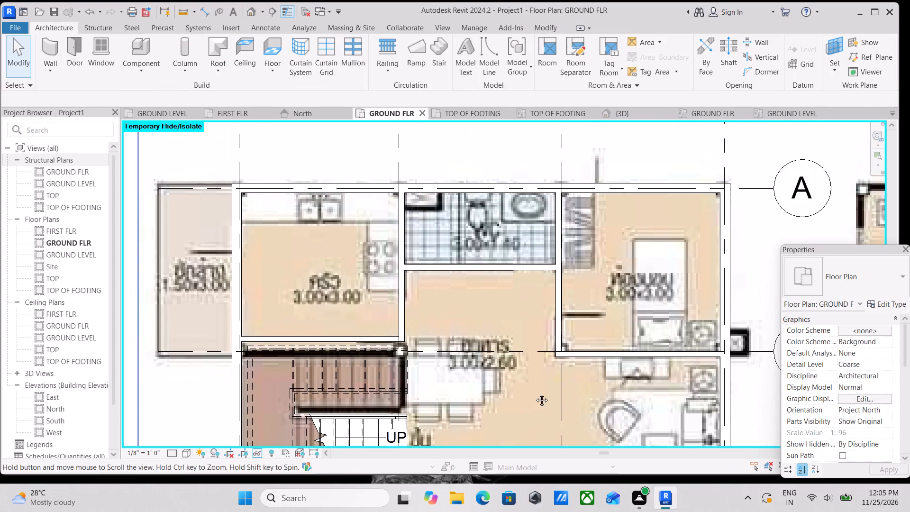
{"action": "middle_click_drag", "start_coordinate": [535, 393], "coordinate": [535, 395]}
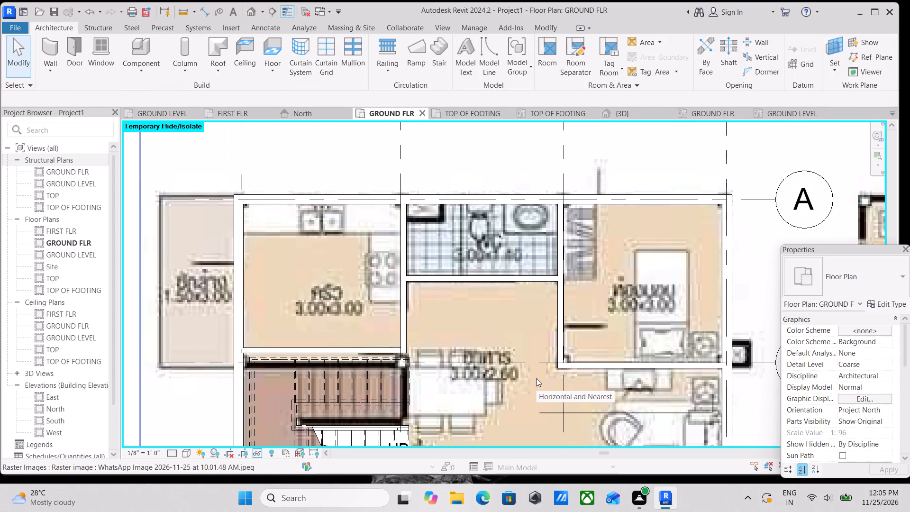
{"action": "scroll", "coordinate": [571, 316], "scroll_direction": "down", "scroll_amount": 2}
{"action": "middle_click_drag", "start_coordinate": [538, 322], "coordinate": [560, 280]}
{"action": "middle_click_drag", "start_coordinate": [477, 250], "coordinate": [510, 320]}
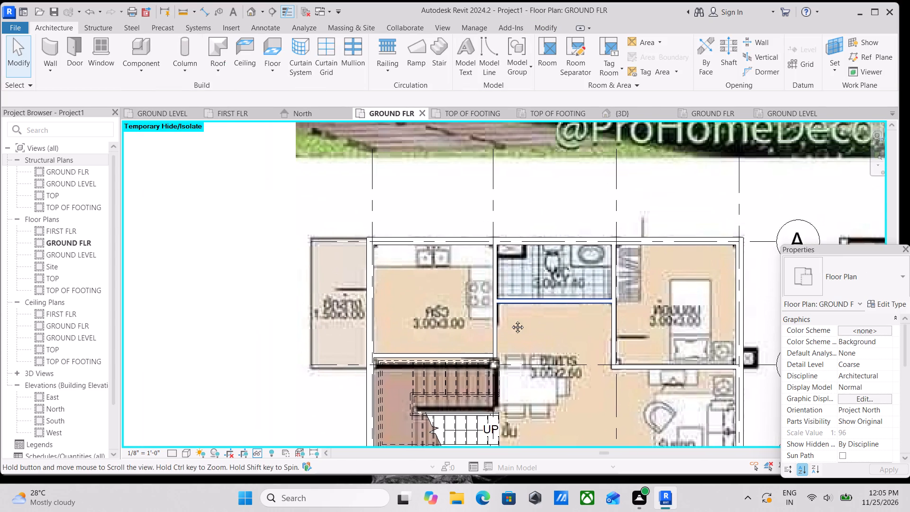
{"action": "middle_click_drag", "start_coordinate": [510, 320], "coordinate": [513, 327]}
{"action": "middle_click_drag", "start_coordinate": [616, 362], "coordinate": [554, 277]}
{"action": "scroll", "coordinate": [581, 242], "scroll_direction": "up", "scroll_amount": 2}
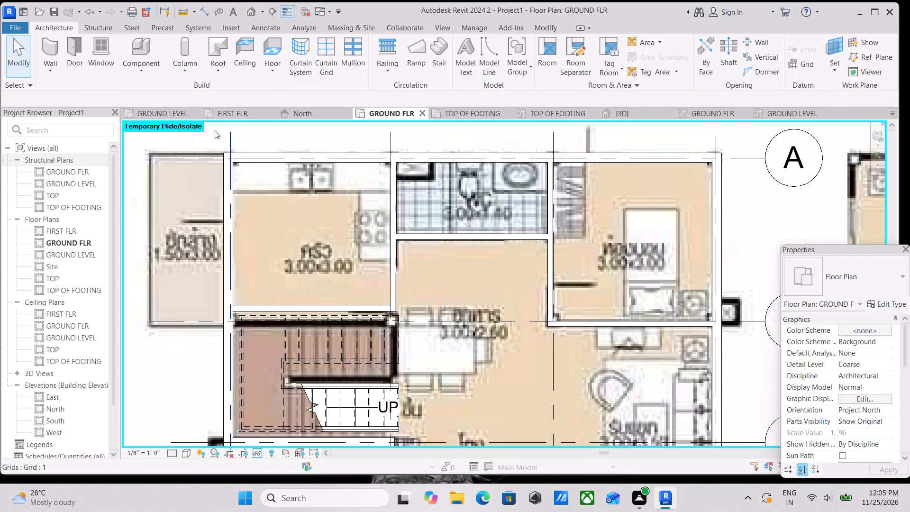
{"action": "middle_click_drag", "start_coordinate": [217, 241], "coordinate": [382, 257]}
{"action": "scroll", "coordinate": [359, 216], "scroll_direction": "up", "scroll_amount": 2}
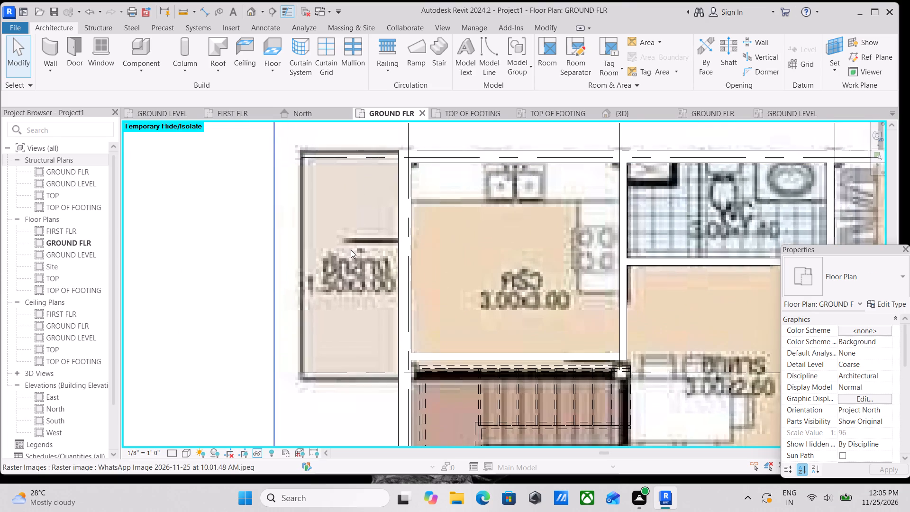
{"action": "middle_click_drag", "start_coordinate": [350, 251], "coordinate": [455, 261]}
{"action": "scroll", "coordinate": [455, 261], "scroll_direction": "down", "scroll_amount": 2}
{"action": "middle_click_drag", "start_coordinate": [455, 262], "coordinate": [474, 279]}
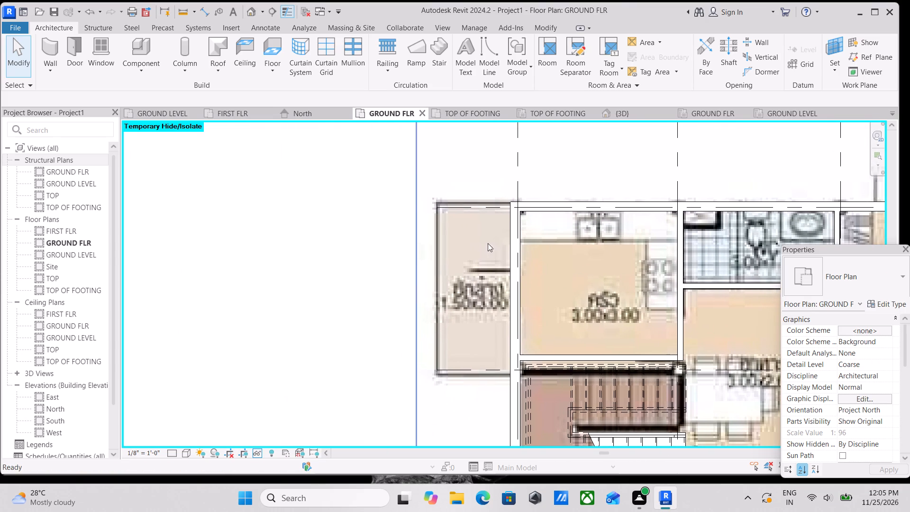
{"action": "scroll", "coordinate": [487, 246], "scroll_direction": "down", "scroll_amount": 1}
{"action": "middle_click_drag", "start_coordinate": [486, 246], "coordinate": [428, 228]}
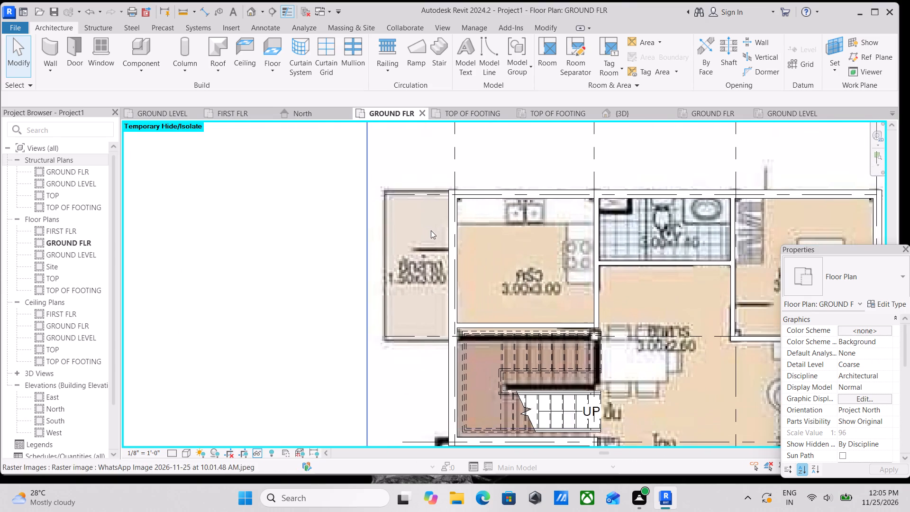
{"action": "scroll", "coordinate": [439, 237], "scroll_direction": "down", "scroll_amount": 3}
{"action": "middle_click_drag", "start_coordinate": [519, 256], "coordinate": [464, 208]}
{"action": "scroll", "coordinate": [557, 384], "scroll_direction": "up", "scroll_amount": 1}
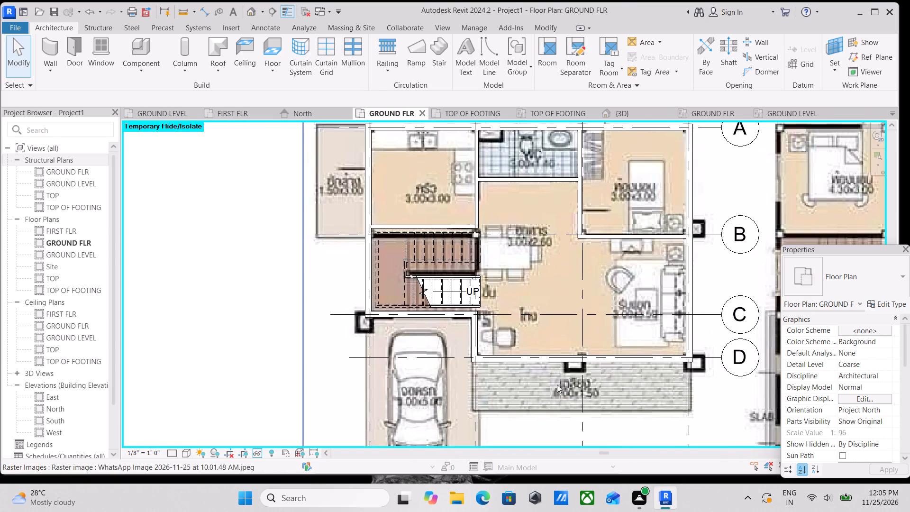
{"action": "middle_click_drag", "start_coordinate": [557, 382], "coordinate": [557, 346]}
{"action": "scroll", "coordinate": [518, 365], "scroll_direction": "up", "scroll_amount": 4}
{"action": "scroll", "coordinate": [426, 347], "scroll_direction": "up", "scroll_amount": 2}
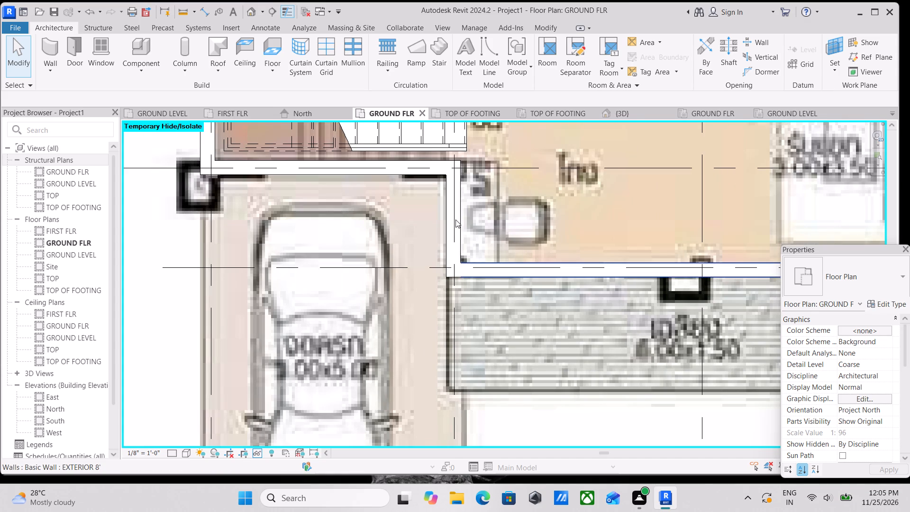
{"action": "scroll", "coordinate": [455, 219], "scroll_direction": "down", "scroll_amount": 3}
{"action": "middle_click_drag", "start_coordinate": [457, 311], "coordinate": [440, 335]}
{"action": "scroll", "coordinate": [433, 250], "scroll_direction": "down", "scroll_amount": 1}
{"action": "middle_click_drag", "start_coordinate": [433, 250], "coordinate": [444, 312]}
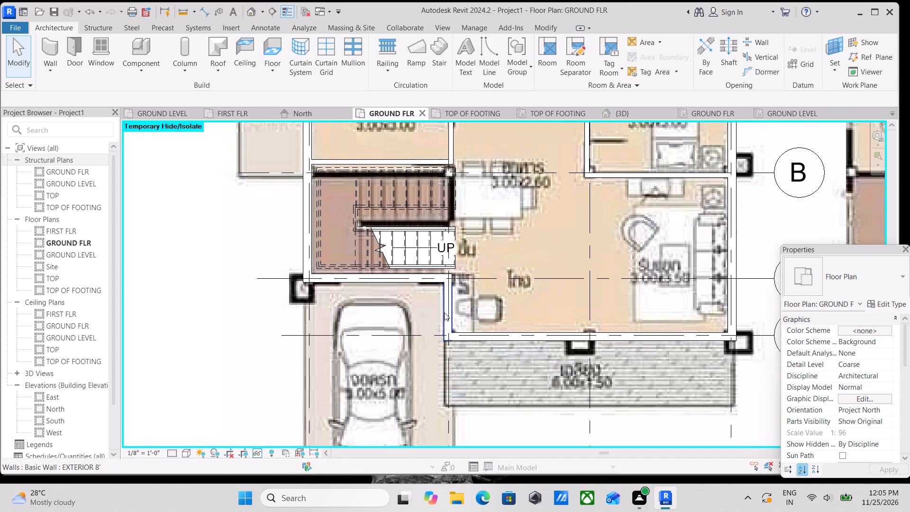
{"action": "middle_click_drag", "start_coordinate": [437, 307], "coordinate": [473, 228]}
{"action": "scroll", "coordinate": [473, 228], "scroll_direction": "down", "scroll_amount": 2}
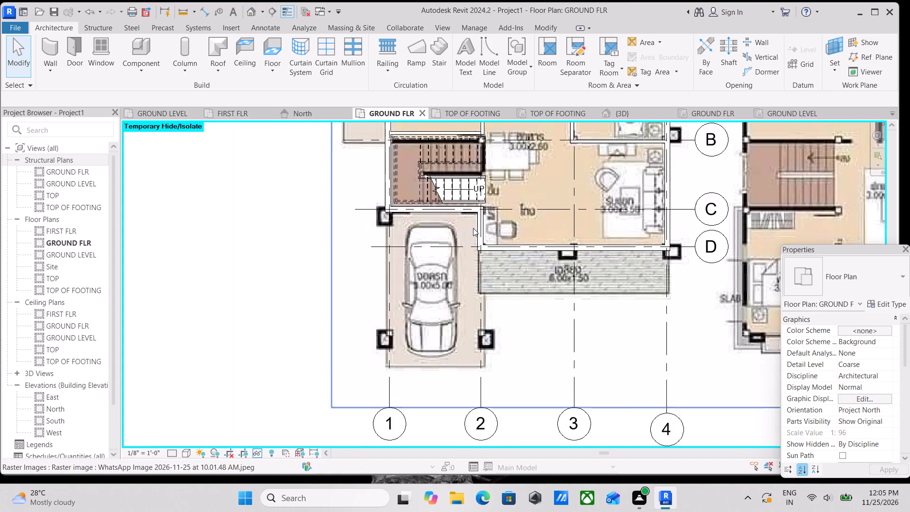
{"action": "scroll", "coordinate": [473, 228], "scroll_direction": "down", "scroll_amount": 2}
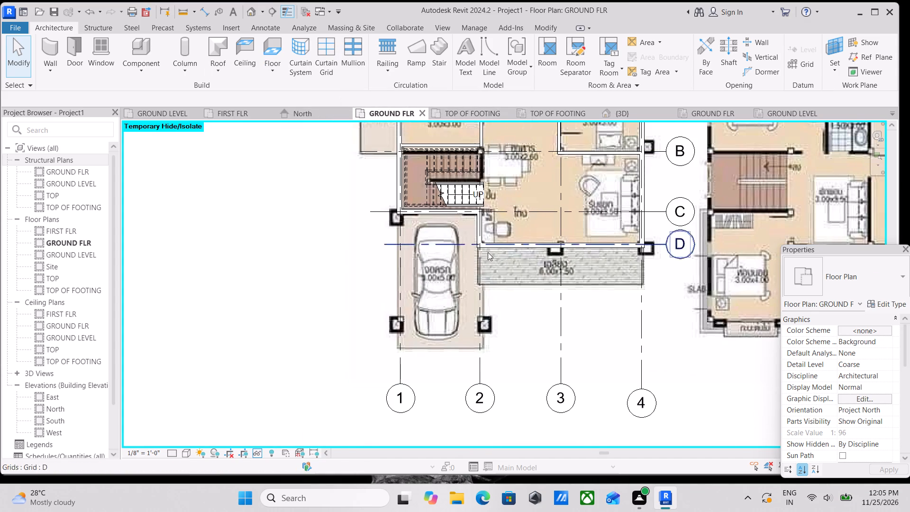
{"action": "scroll", "coordinate": [518, 264], "scroll_direction": "up", "scroll_amount": 3}
{"action": "middle_click_drag", "start_coordinate": [423, 273], "coordinate": [455, 311]}
{"action": "scroll", "coordinate": [506, 331], "scroll_direction": "up", "scroll_amount": 2}
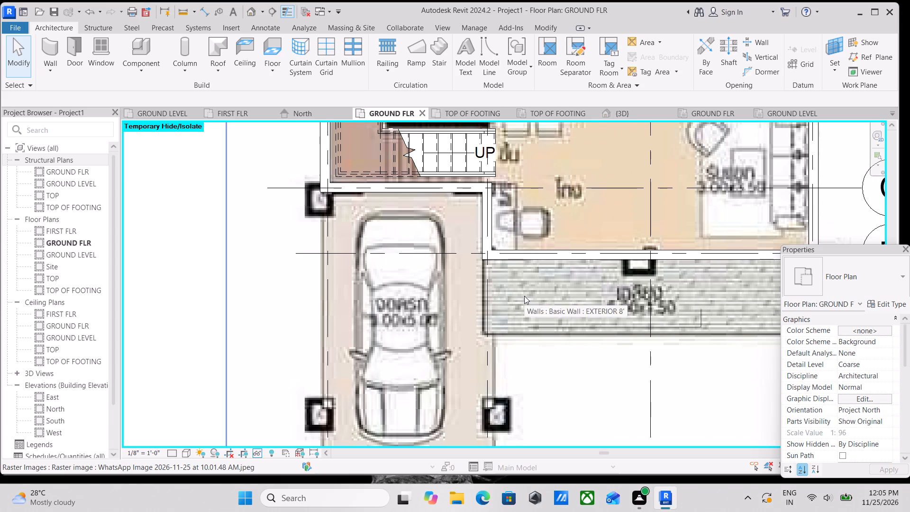
{"action": "scroll", "coordinate": [524, 296], "scroll_direction": "up", "scroll_amount": 3}
{"action": "middle_click_drag", "start_coordinate": [524, 295], "coordinate": [556, 387]}
{"action": "middle_click_drag", "start_coordinate": [551, 289], "coordinate": [548, 362]}
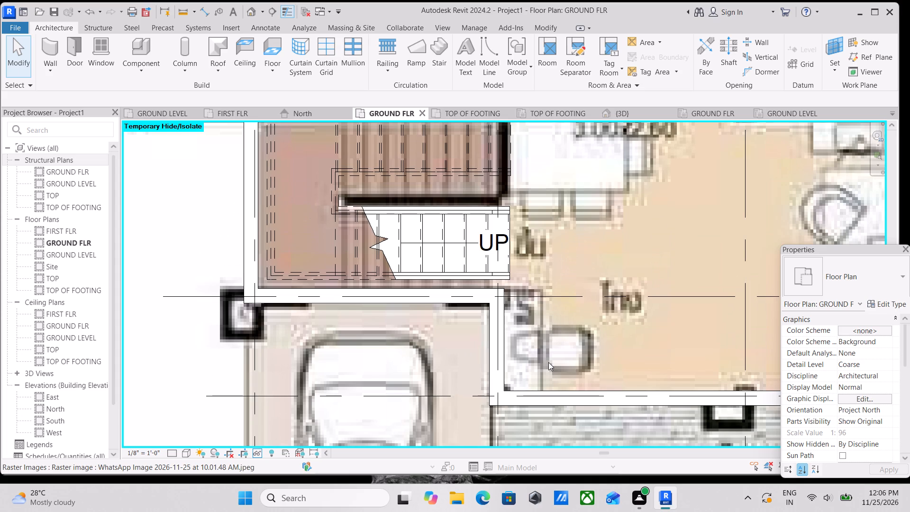
{"action": "scroll", "coordinate": [548, 362], "scroll_direction": "down", "scroll_amount": 4}
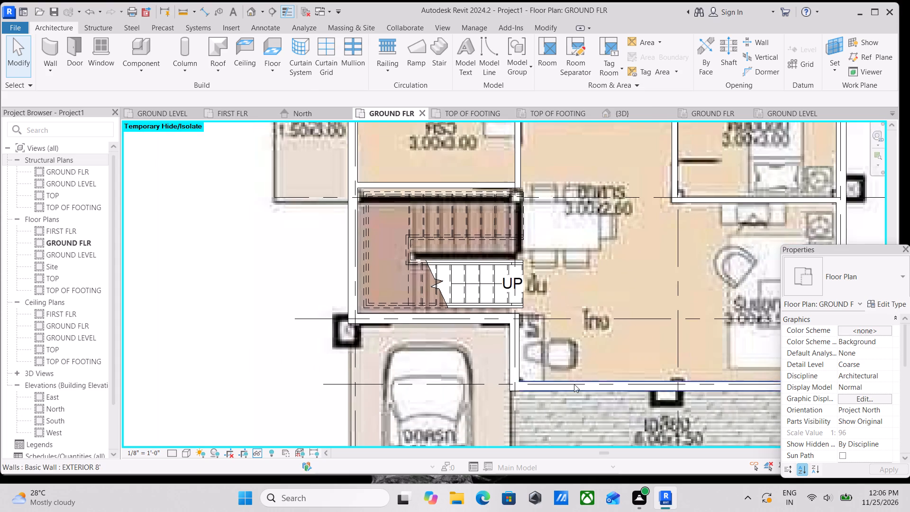
{"action": "scroll", "coordinate": [574, 384], "scroll_direction": "down", "scroll_amount": 2}
{"action": "middle_click_drag", "start_coordinate": [580, 352], "coordinate": [529, 307]}
{"action": "middle_click_drag", "start_coordinate": [554, 283], "coordinate": [560, 327]}
{"action": "middle_click_drag", "start_coordinate": [605, 364], "coordinate": [599, 308]}
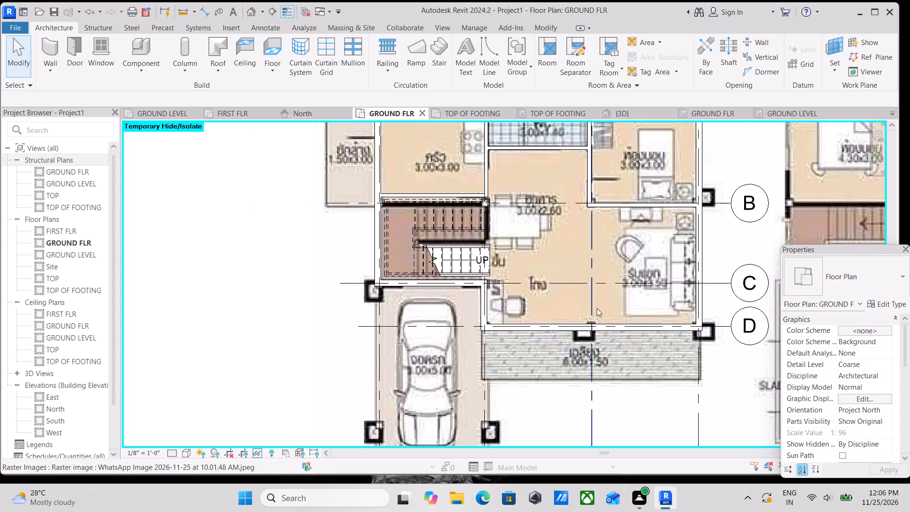
{"action": "scroll", "coordinate": [550, 357], "scroll_direction": "up", "scroll_amount": 2}
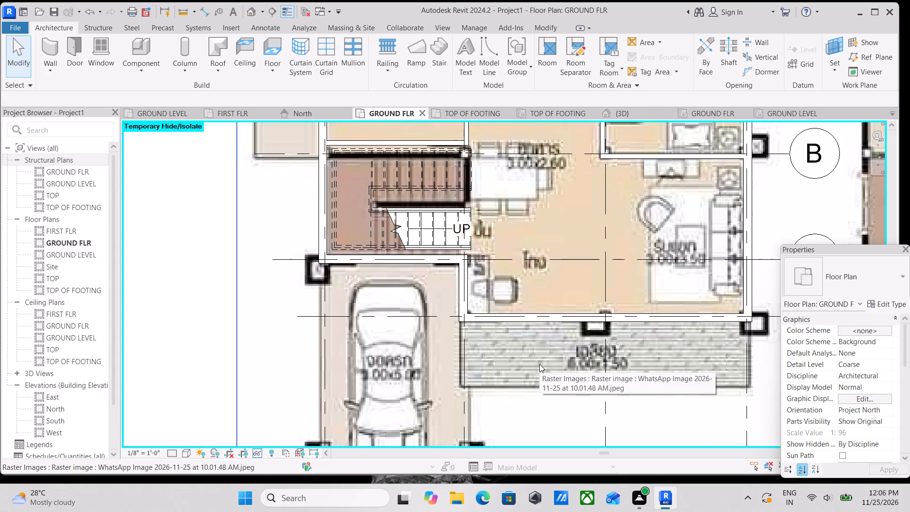
{"action": "middle_click_drag", "start_coordinate": [539, 364], "coordinate": [556, 468]}
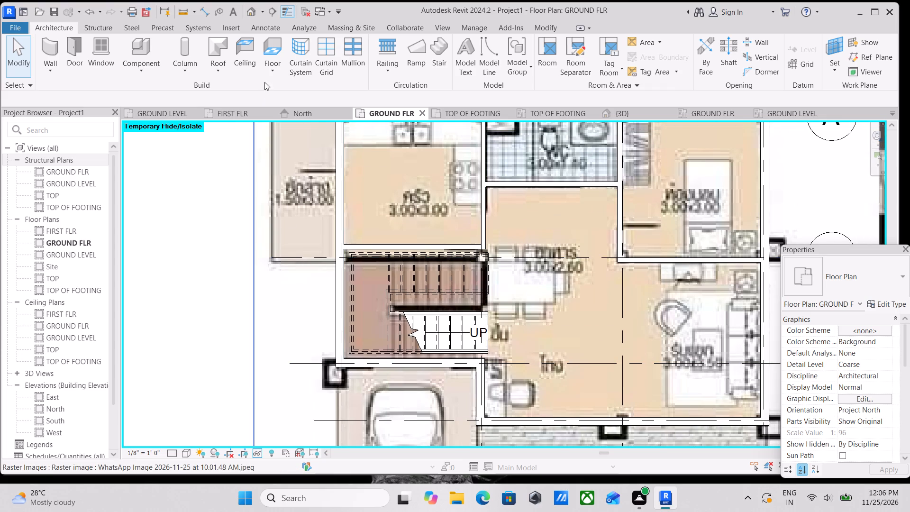
Start an architectural floor on GROUND FLR and duplicate the Generic - 12" floor type as FLOORING 6".
{"action": "left_click", "coordinate": [271, 73]}
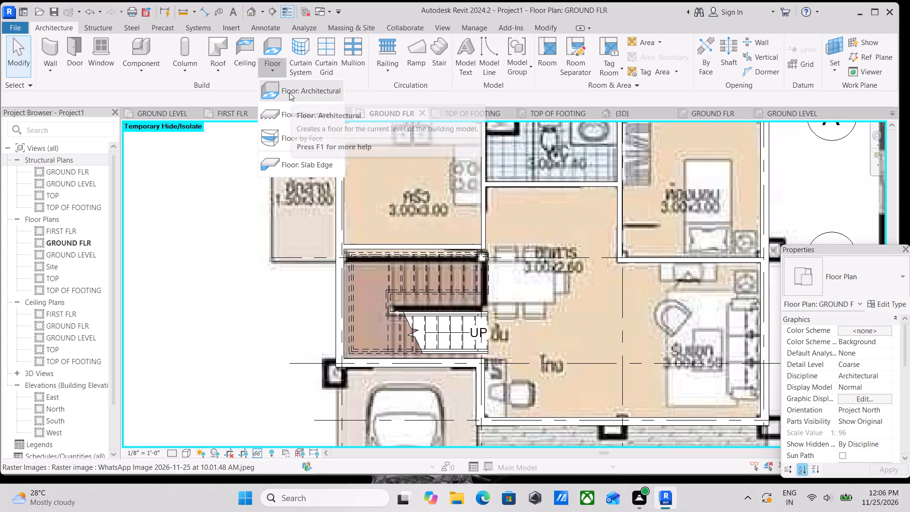
{"action": "left_click", "coordinate": [311, 91]}
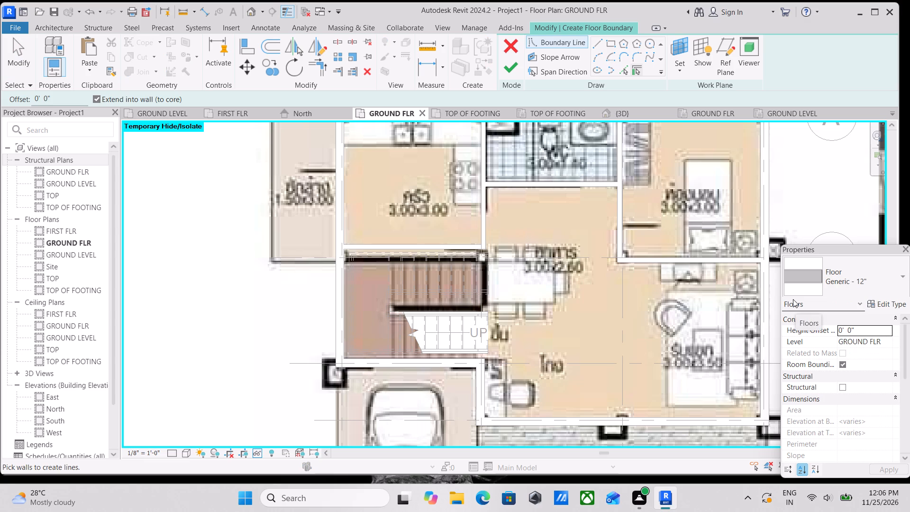
{"action": "left_click", "coordinate": [896, 303]}
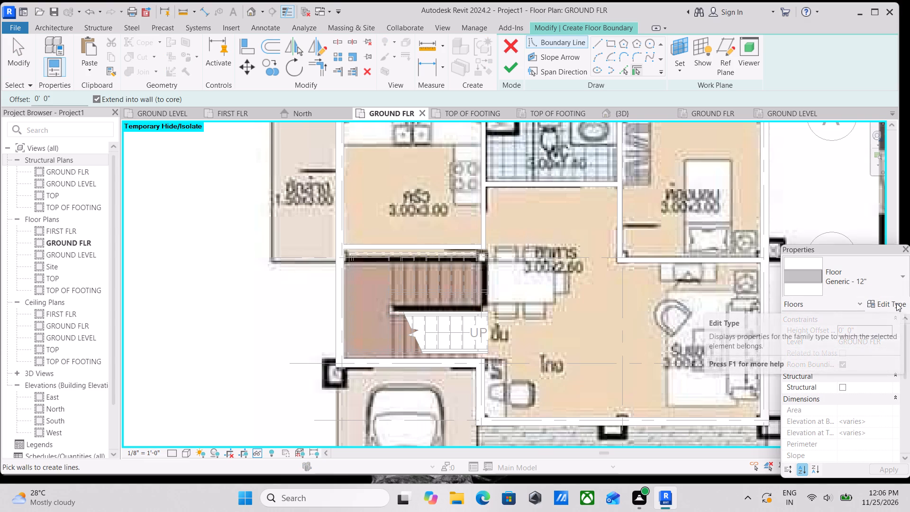
{"action": "left_click", "coordinate": [888, 114]}
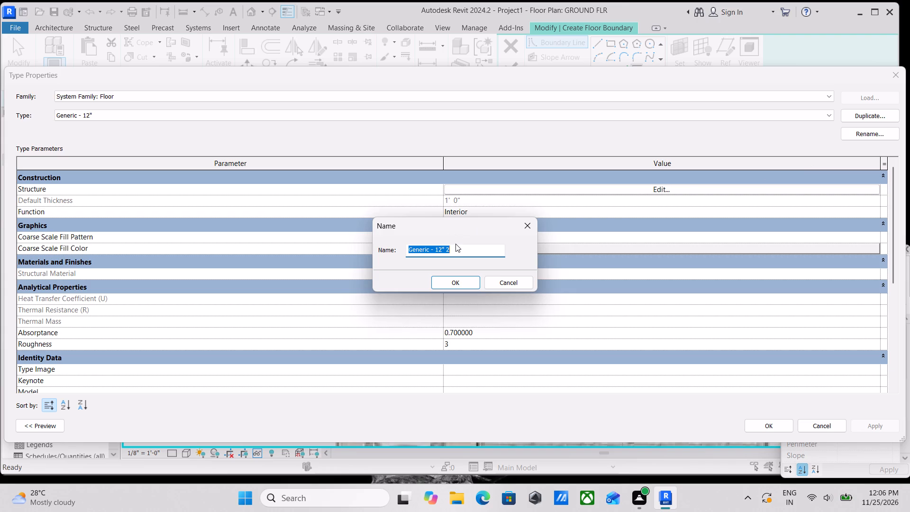
{"action": "type", "text": "FLOOR"}
{"action": "type", "text": "ING 6"}
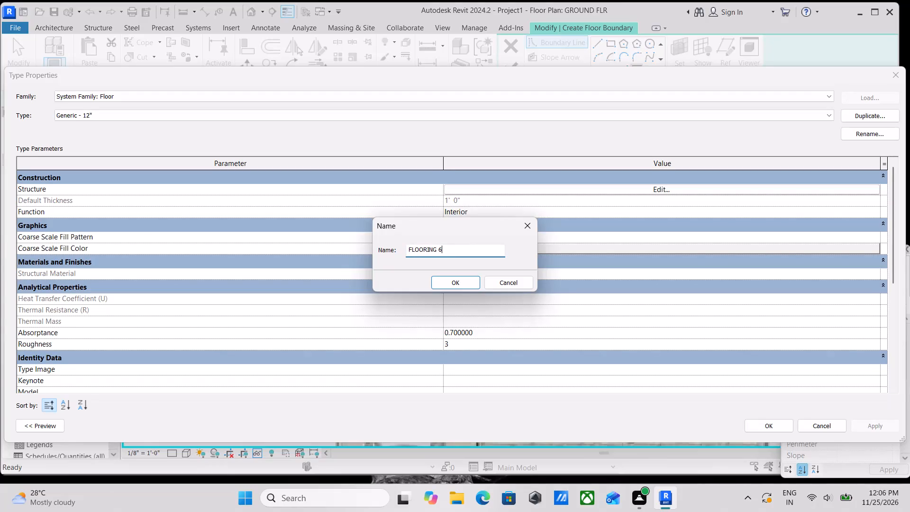
{"action": "key", "text": "shift+quotedbl"}
{"action": "left_click", "coordinate": [461, 284]}
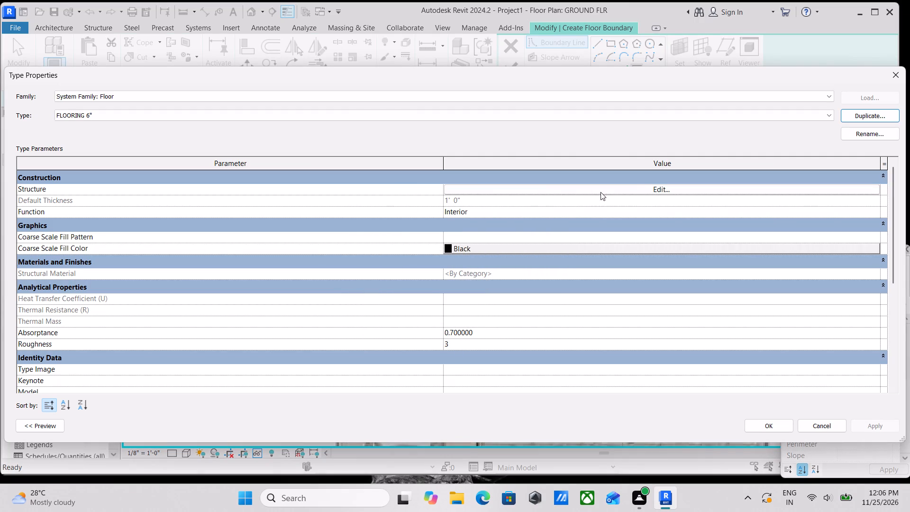
Set the structure layer thickness of the FLOORING 6" type to 6" and apply the type to the new floor.
{"action": "left_click", "coordinate": [646, 186]}
{"action": "left_click", "coordinate": [438, 189]}
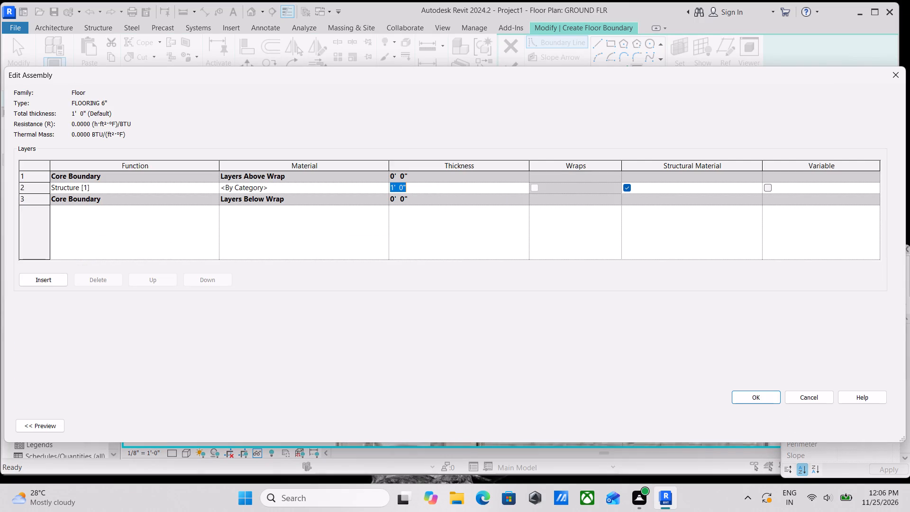
{"action": "key", "text": "6"}
{"action": "key", "text": "shift+quotedbl"}
{"action": "left_click", "coordinate": [771, 400]}
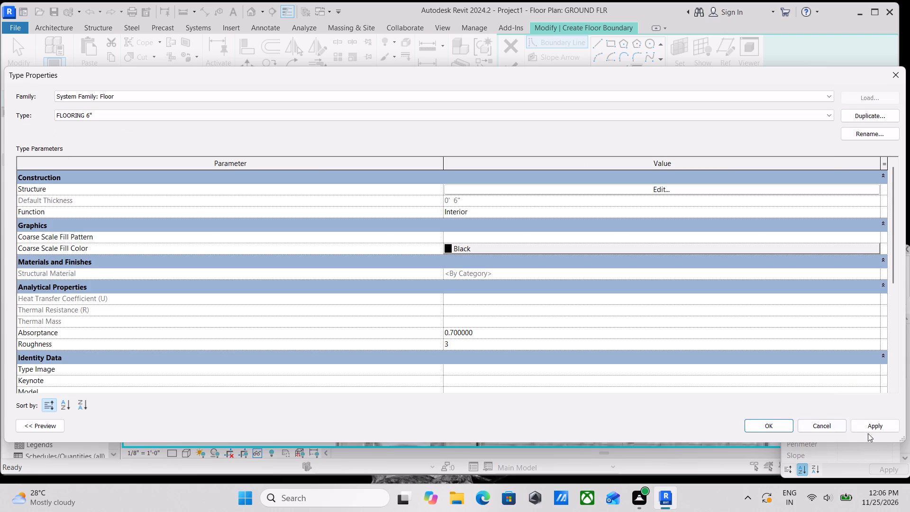
{"action": "left_click", "coordinate": [878, 425]}
{"action": "left_click", "coordinate": [769, 425]}
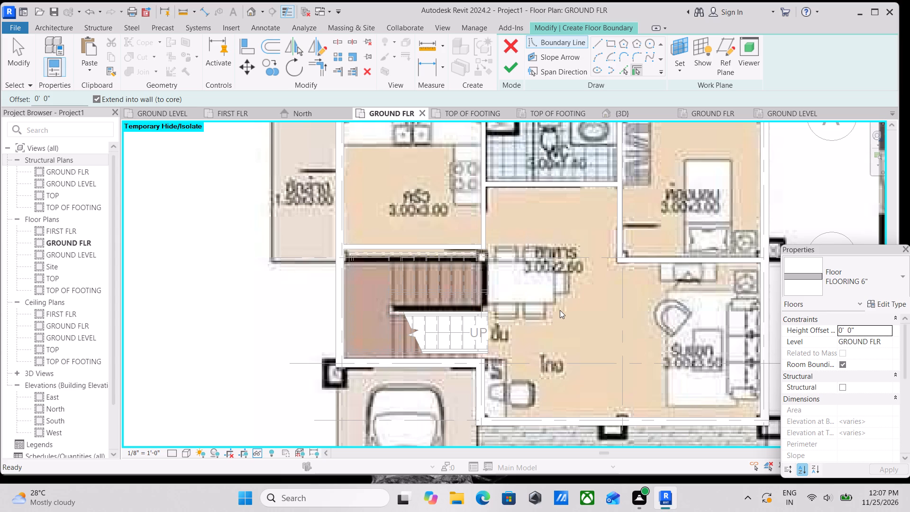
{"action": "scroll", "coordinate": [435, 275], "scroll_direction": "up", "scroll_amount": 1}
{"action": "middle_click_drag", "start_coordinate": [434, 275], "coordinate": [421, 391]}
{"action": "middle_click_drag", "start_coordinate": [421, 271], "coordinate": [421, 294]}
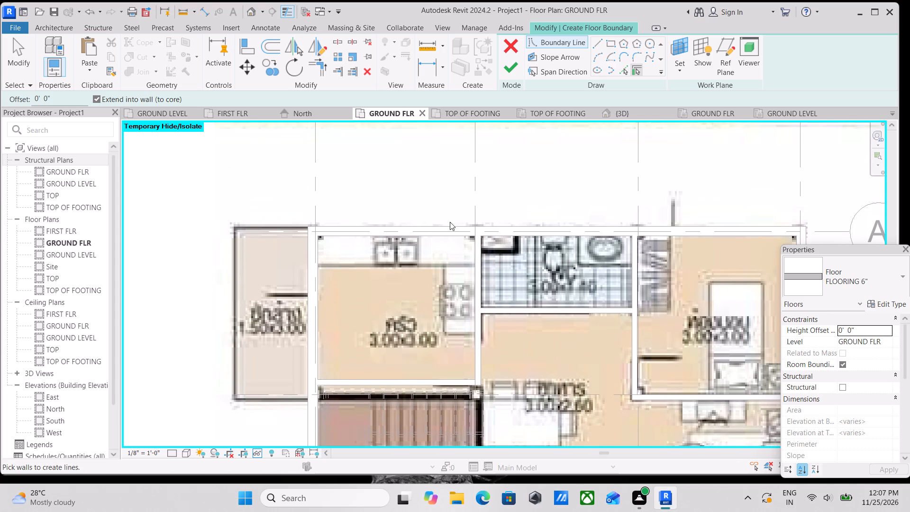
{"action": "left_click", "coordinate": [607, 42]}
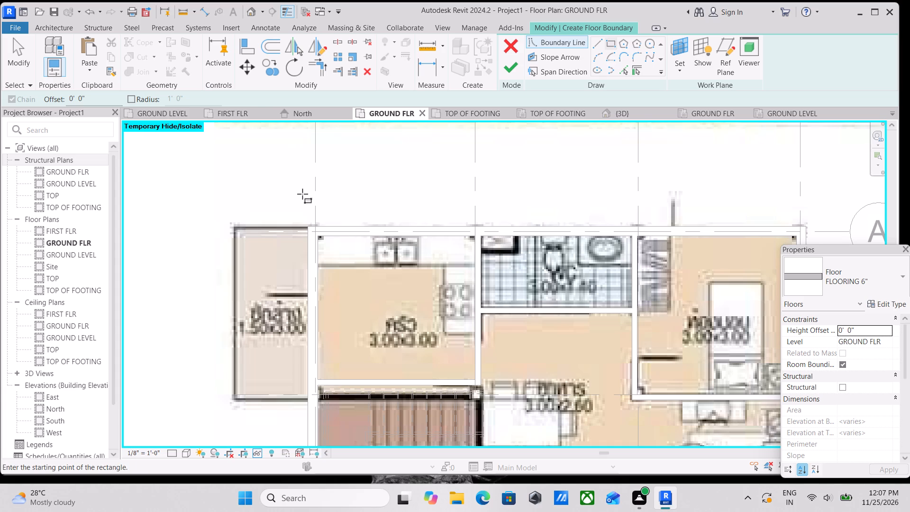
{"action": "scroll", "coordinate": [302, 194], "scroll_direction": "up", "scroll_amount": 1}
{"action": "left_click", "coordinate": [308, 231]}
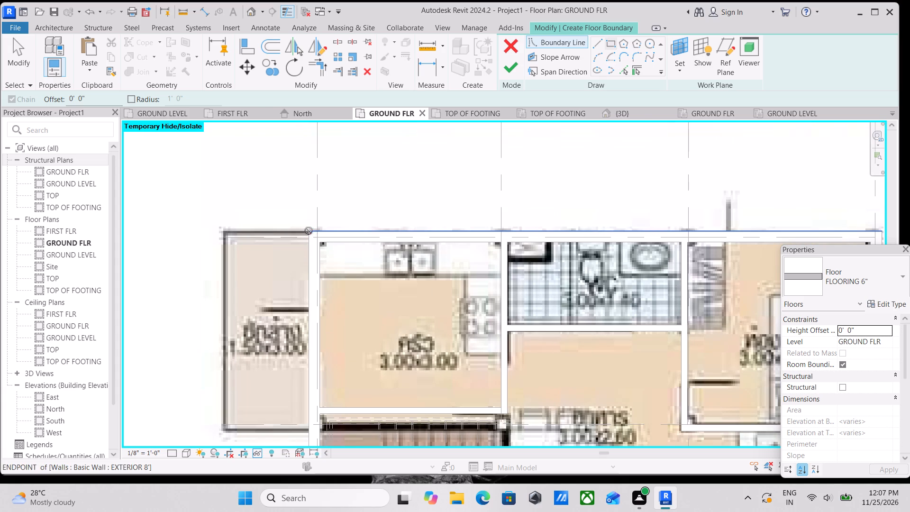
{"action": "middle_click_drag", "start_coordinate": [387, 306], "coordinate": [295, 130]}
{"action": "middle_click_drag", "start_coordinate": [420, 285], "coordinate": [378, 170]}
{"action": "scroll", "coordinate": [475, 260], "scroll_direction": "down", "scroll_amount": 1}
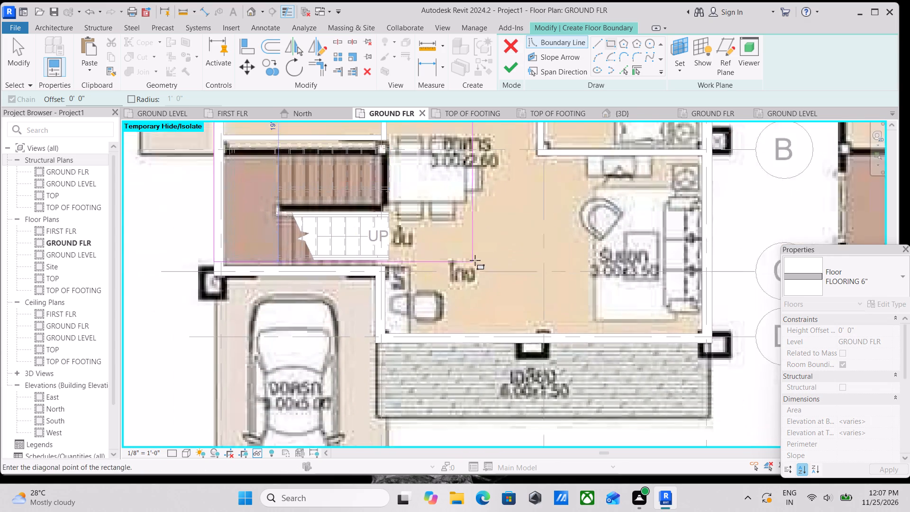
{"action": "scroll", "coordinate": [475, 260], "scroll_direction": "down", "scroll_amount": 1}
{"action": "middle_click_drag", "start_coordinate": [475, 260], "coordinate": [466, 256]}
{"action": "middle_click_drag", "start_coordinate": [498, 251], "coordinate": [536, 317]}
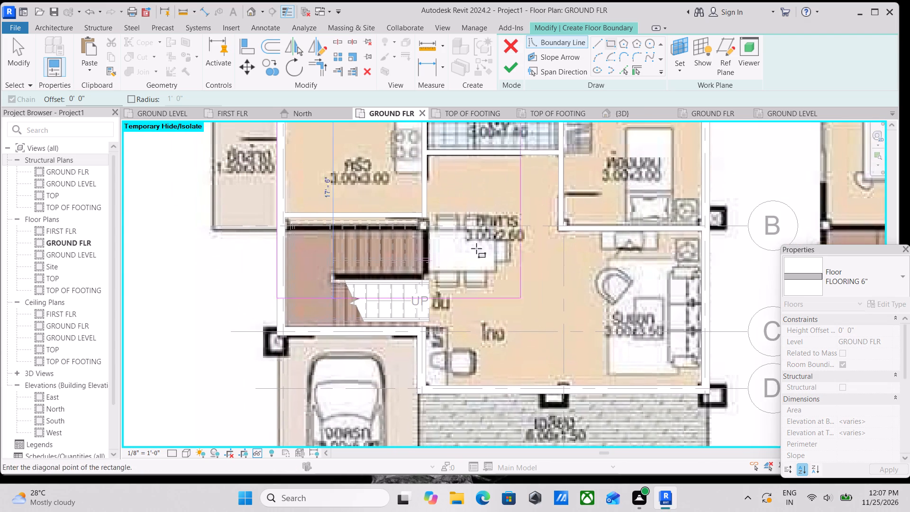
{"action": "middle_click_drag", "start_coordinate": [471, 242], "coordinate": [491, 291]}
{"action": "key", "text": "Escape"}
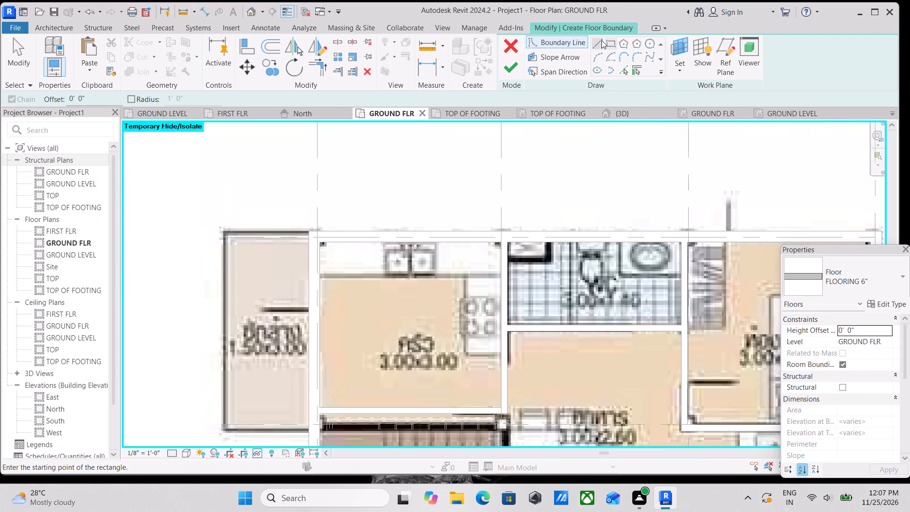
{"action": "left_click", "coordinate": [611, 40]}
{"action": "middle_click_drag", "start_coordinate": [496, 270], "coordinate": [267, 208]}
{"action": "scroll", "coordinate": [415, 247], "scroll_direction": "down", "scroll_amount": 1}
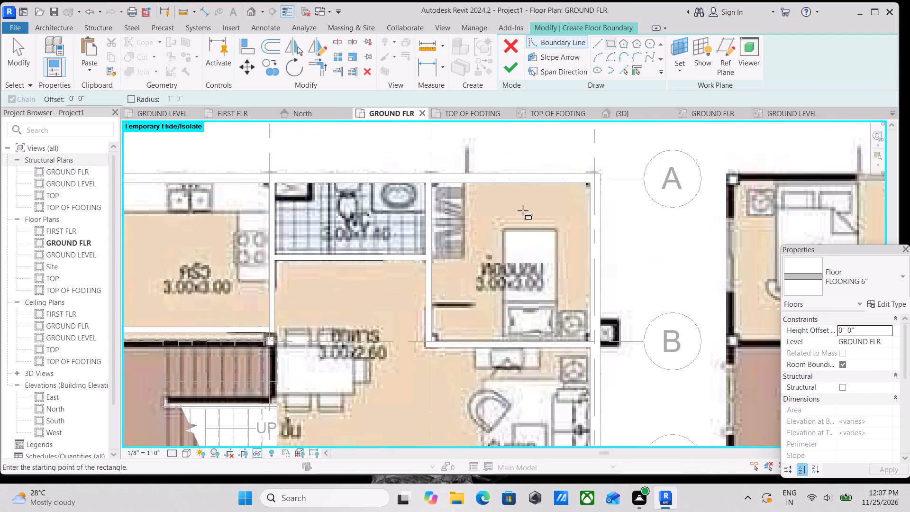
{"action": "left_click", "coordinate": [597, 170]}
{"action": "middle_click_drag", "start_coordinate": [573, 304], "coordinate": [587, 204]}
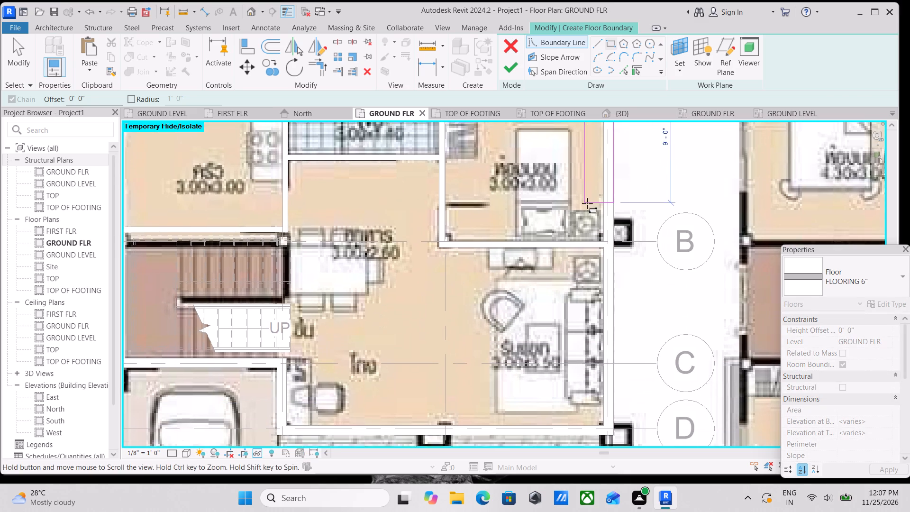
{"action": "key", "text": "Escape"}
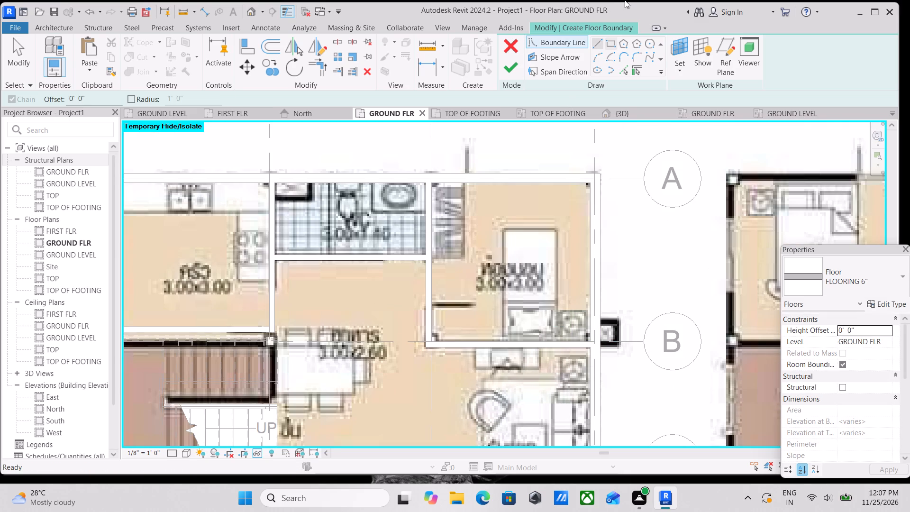
Draw floor boundary lines along the outer faces of the grid 4 wall, from grid A to D, and the grid D wall to grid 2.
{"action": "double_click", "coordinate": [597, 45]}
{"action": "middle_click_drag", "start_coordinate": [531, 216], "coordinate": [534, 266]}
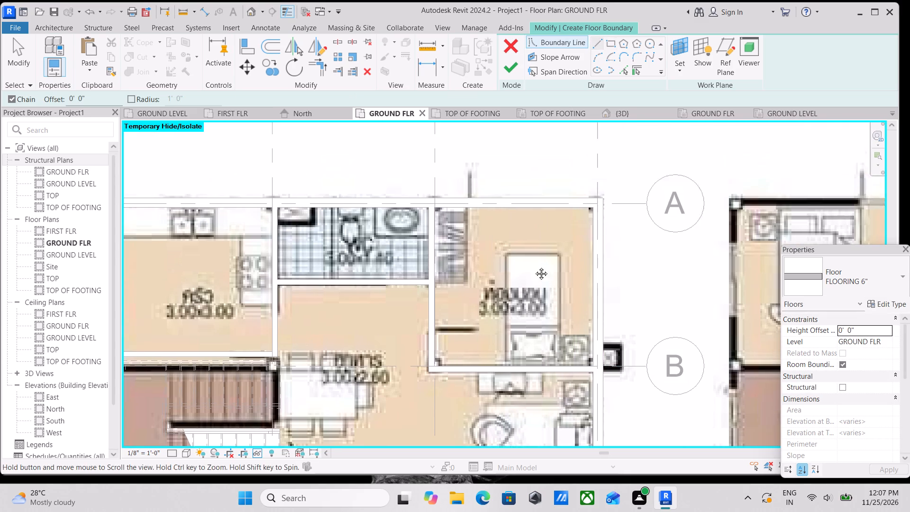
{"action": "middle_click_drag", "start_coordinate": [534, 266], "coordinate": [535, 282]}
{"action": "left_click", "coordinate": [606, 238]}
{"action": "middle_click_drag", "start_coordinate": [601, 311], "coordinate": [631, 135]}
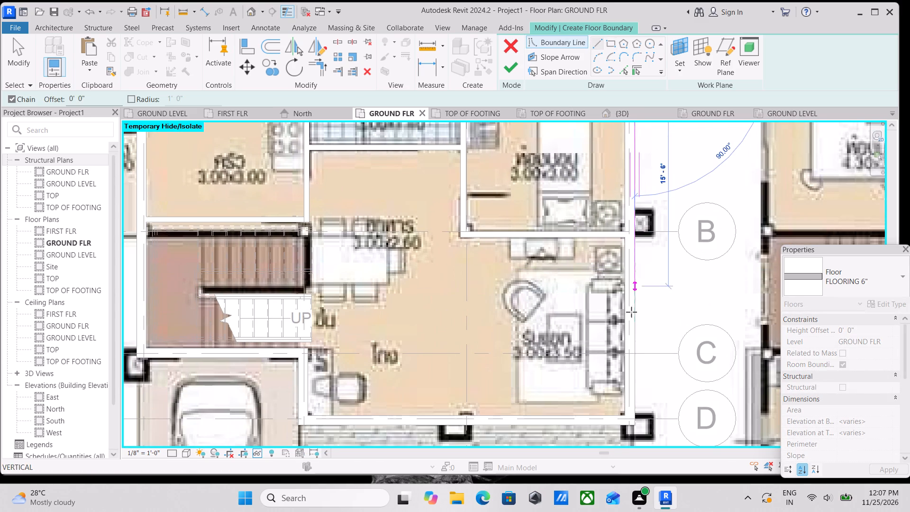
{"action": "middle_click_drag", "start_coordinate": [631, 318], "coordinate": [622, 224]}
{"action": "scroll", "coordinate": [616, 365], "scroll_direction": "up", "scroll_amount": 2}
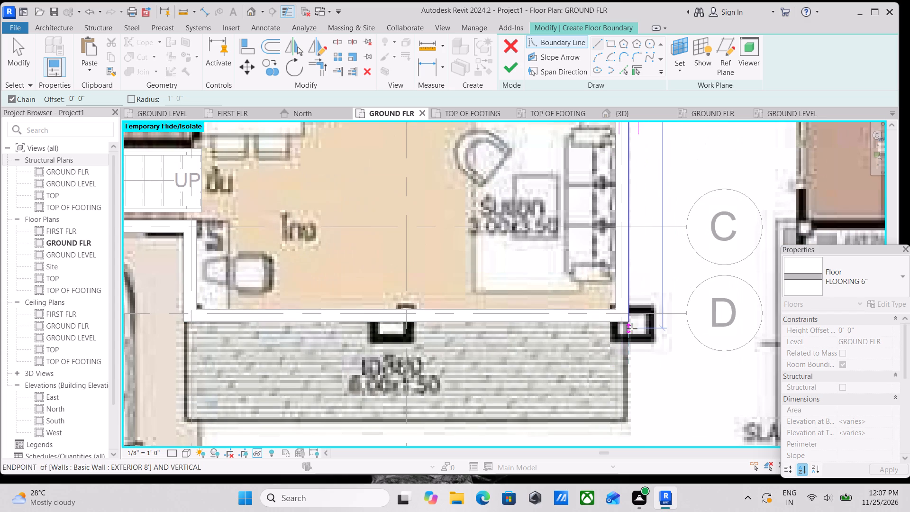
{"action": "left_click", "coordinate": [632, 322]}
{"action": "middle_click_drag", "start_coordinate": [258, 320], "coordinate": [444, 310]}
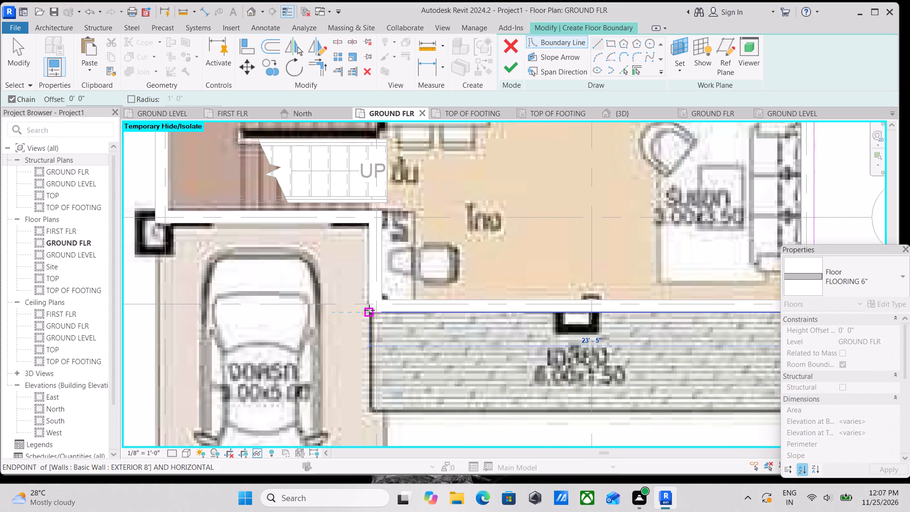
{"action": "left_click", "coordinate": [370, 310]}
Continue the floor boundary along the outer faces of the grid 2 and grid C carport walls and the grid 1 wall to grid A.
{"action": "left_click", "coordinate": [364, 224]}
{"action": "middle_click_drag", "start_coordinate": [235, 224], "coordinate": [249, 229]}
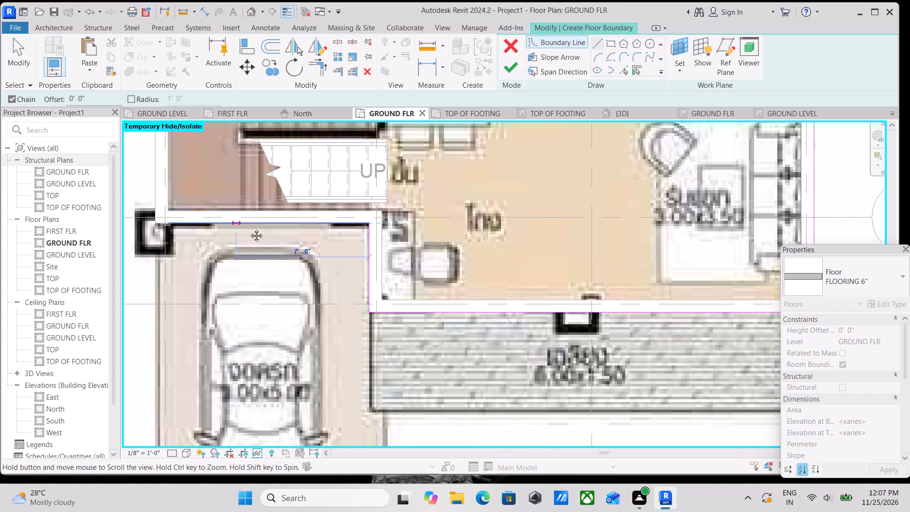
{"action": "middle_click_drag", "start_coordinate": [249, 229], "coordinate": [459, 251]}
{"action": "left_click", "coordinate": [381, 253]}
{"action": "middle_click_drag", "start_coordinate": [382, 234], "coordinate": [390, 310]}
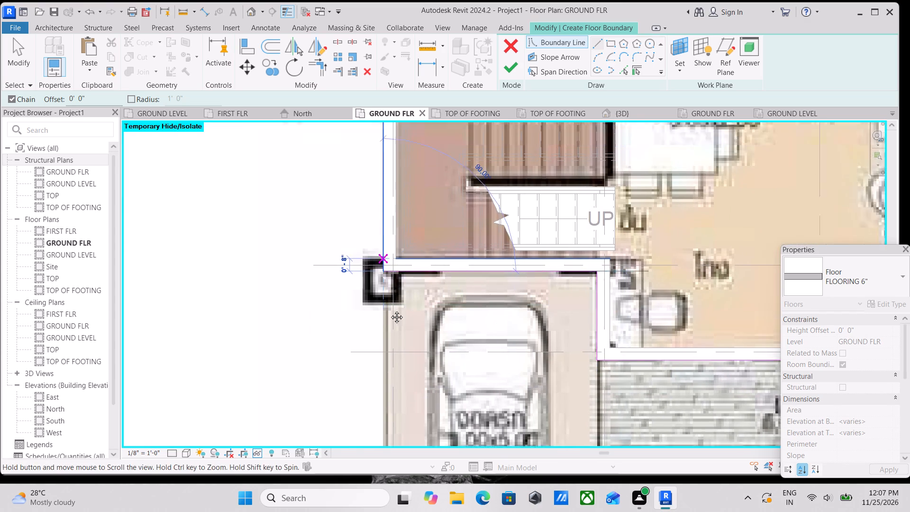
{"action": "middle_click_drag", "start_coordinate": [390, 310], "coordinate": [394, 372]}
{"action": "scroll", "coordinate": [392, 272], "scroll_direction": "down", "scroll_amount": 2}
{"action": "middle_click_drag", "start_coordinate": [392, 272], "coordinate": [409, 372]}
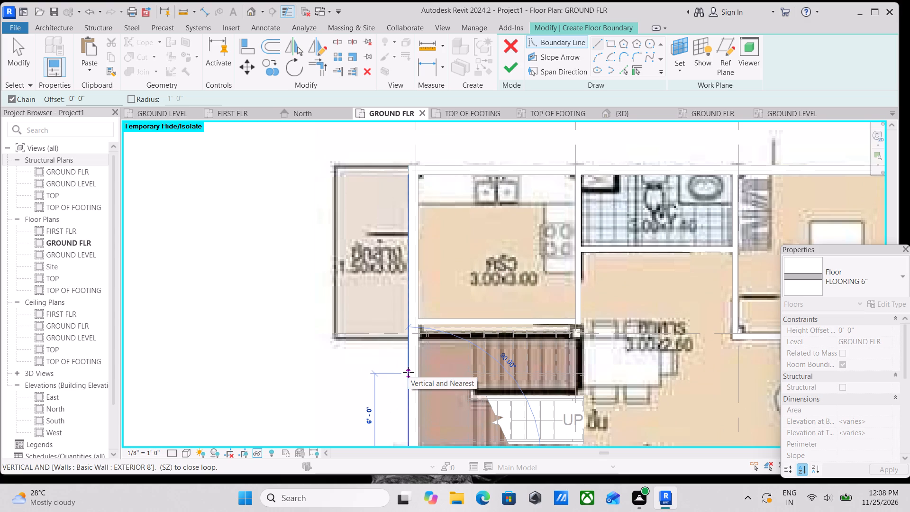
{"action": "scroll", "coordinate": [404, 370], "scroll_direction": "down", "scroll_amount": 2}
{"action": "middle_click_drag", "start_coordinate": [404, 370], "coordinate": [413, 444]}
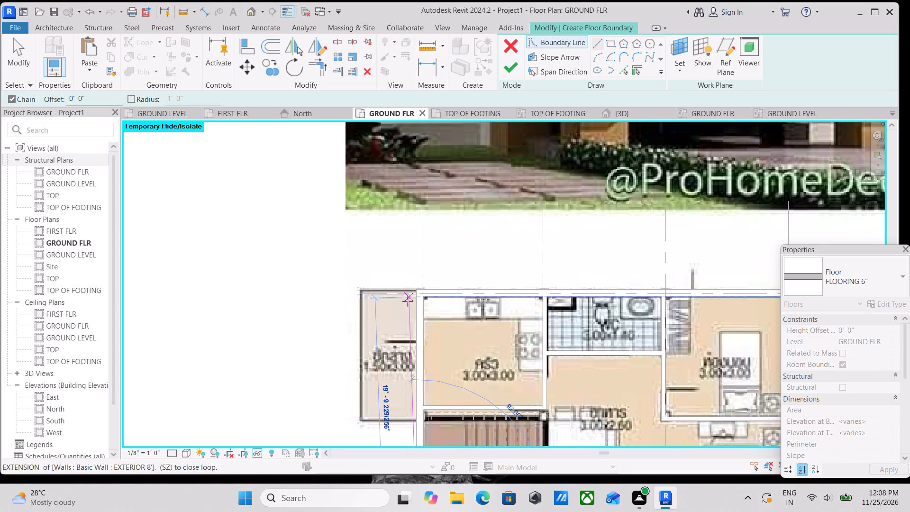
{"action": "middle_click_drag", "start_coordinate": [408, 301], "coordinate": [419, 330]}
{"action": "scroll", "coordinate": [426, 329], "scroll_direction": "up", "scroll_amount": 3}
{"action": "left_click", "coordinate": [425, 316]}
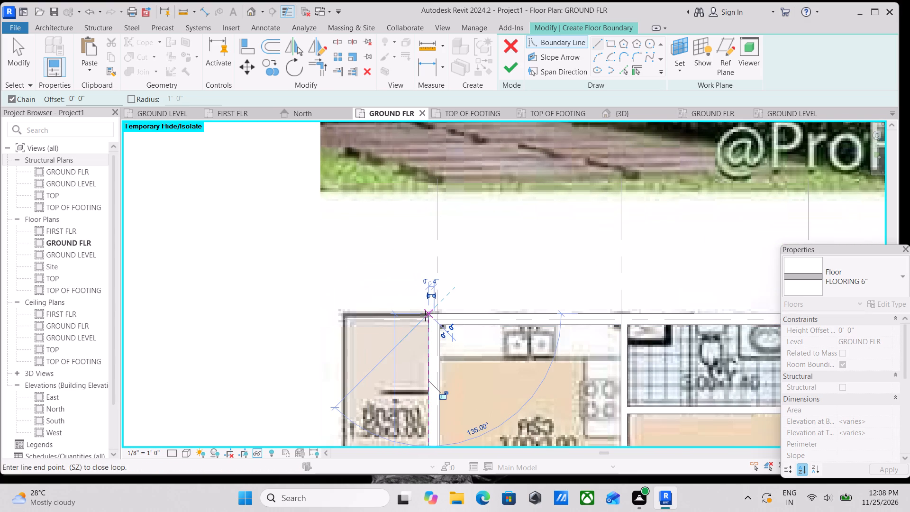
{"action": "key", "text": "Escape"}
Close the floor boundary with a line along the grid A wall's outer face, from grid 1 to grid 4.
{"action": "scroll", "coordinate": [504, 308], "scroll_direction": "down", "scroll_amount": 3}
{"action": "middle_click_drag", "start_coordinate": [471, 337], "coordinate": [451, 254]}
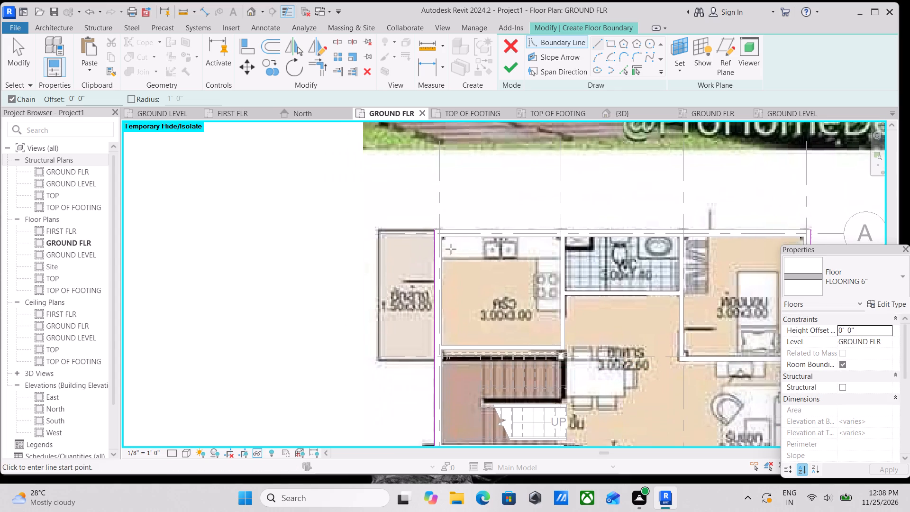
{"action": "scroll", "coordinate": [465, 235], "scroll_direction": "up", "scroll_amount": 8}
{"action": "middle_click_drag", "start_coordinate": [395, 268], "coordinate": [319, 363]}
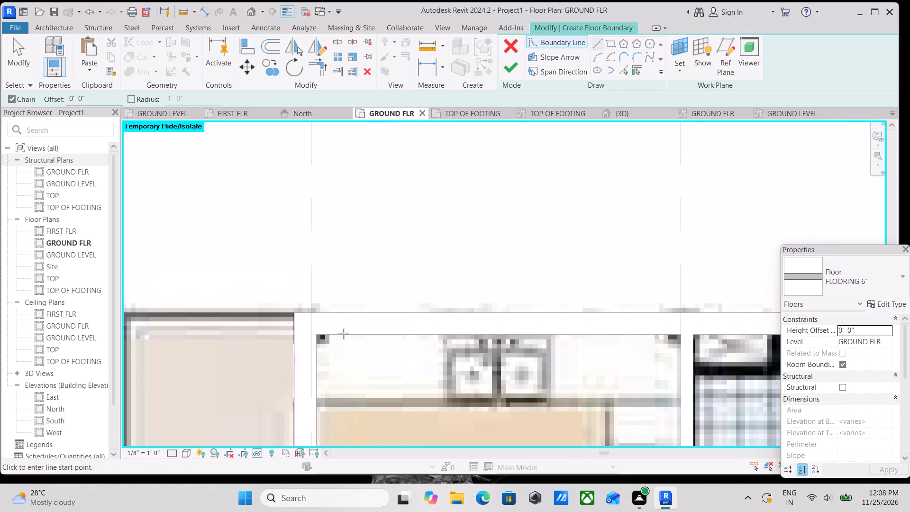
{"action": "middle_click_drag", "start_coordinate": [470, 272], "coordinate": [442, 289]}
{"action": "left_click", "coordinate": [261, 331]}
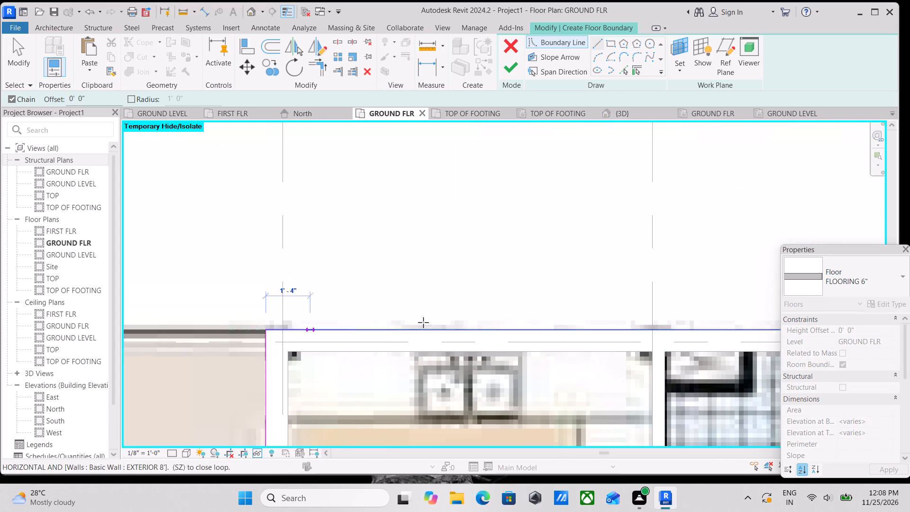
{"action": "middle_click_drag", "start_coordinate": [463, 317], "coordinate": [62, 328]}
{"action": "scroll", "coordinate": [401, 346], "scroll_direction": "down", "scroll_amount": 2}
{"action": "middle_click_drag", "start_coordinate": [400, 346], "coordinate": [166, 371]}
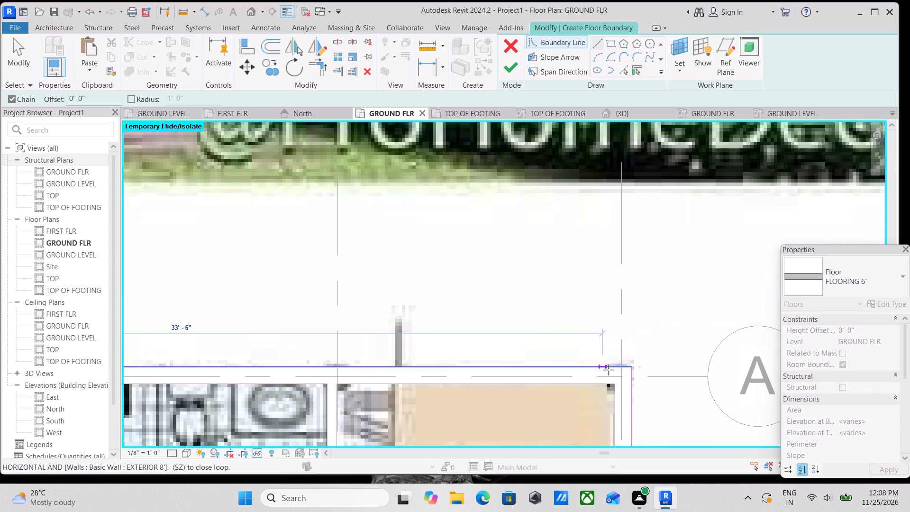
{"action": "left_click", "coordinate": [631, 369]}
{"action": "key", "text": "Escape"}
{"action": "scroll", "coordinate": [628, 310], "scroll_direction": "down", "scroll_amount": 7}
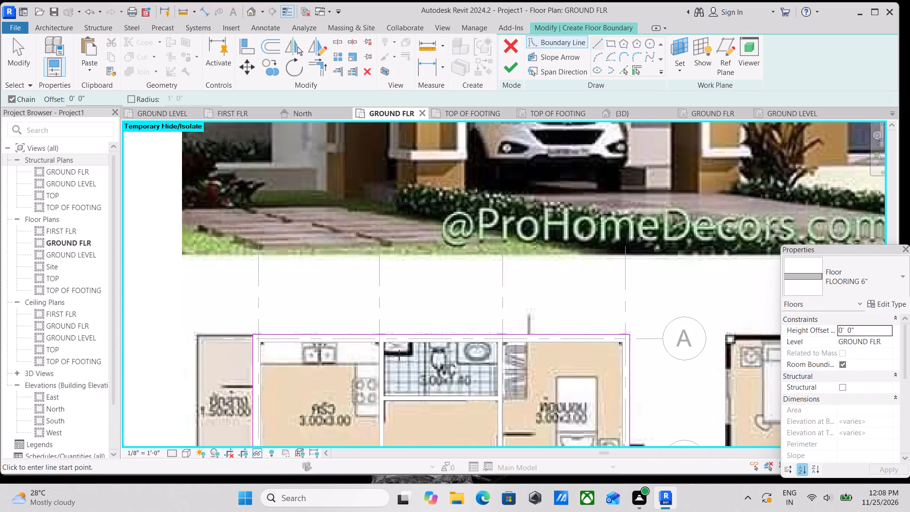
Examine the floor boundary against the exterior walls, especially around the stair, carport and porch corners.
{"action": "scroll", "coordinate": [399, 355], "scroll_direction": "down", "scroll_amount": 1}
{"action": "middle_click_drag", "start_coordinate": [399, 355], "coordinate": [488, 283]}
{"action": "scroll", "coordinate": [564, 291], "scroll_direction": "down", "scroll_amount": 2}
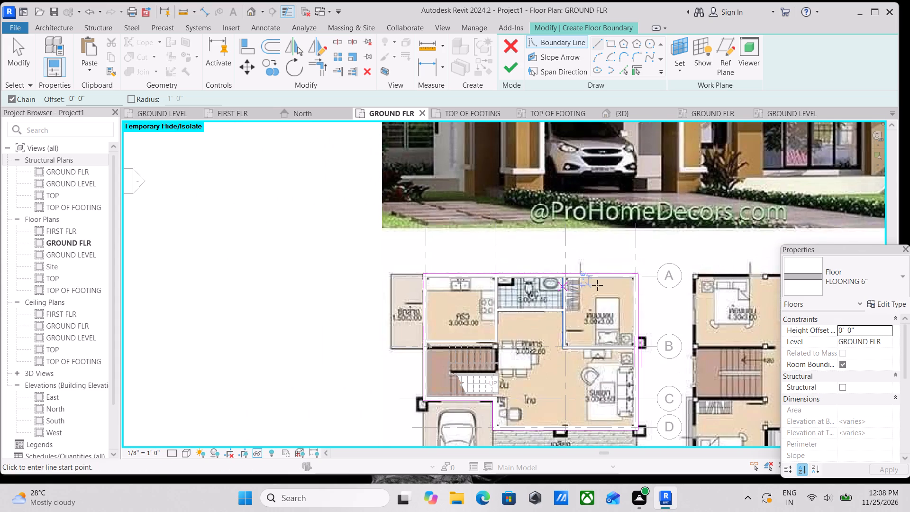
{"action": "scroll", "coordinate": [444, 303], "scroll_direction": "down", "scroll_amount": 1}
{"action": "middle_click_drag", "start_coordinate": [444, 303], "coordinate": [450, 260]}
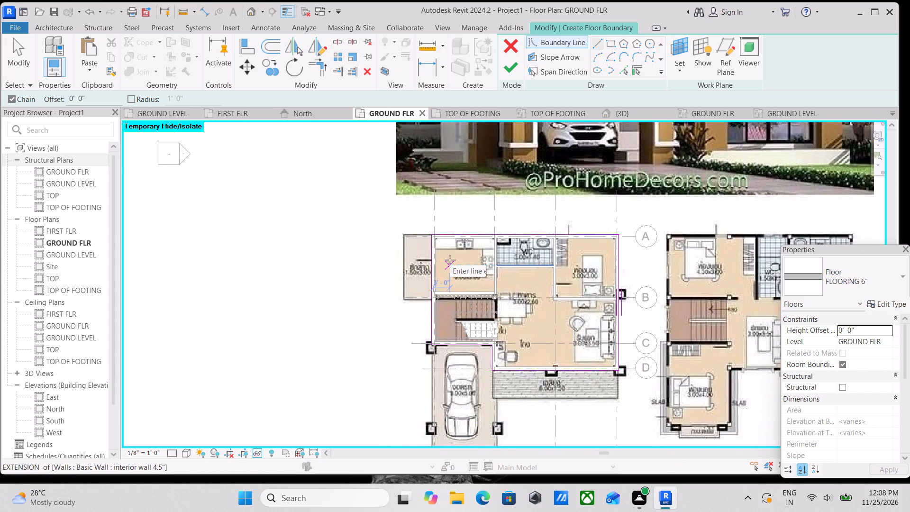
{"action": "scroll", "coordinate": [446, 284], "scroll_direction": "up", "scroll_amount": 3}
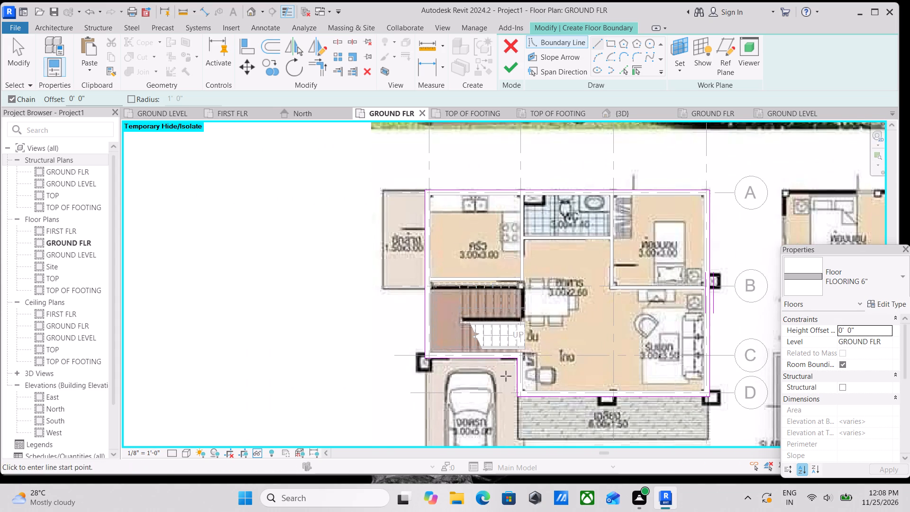
{"action": "middle_click_drag", "start_coordinate": [506, 376], "coordinate": [476, 298]}
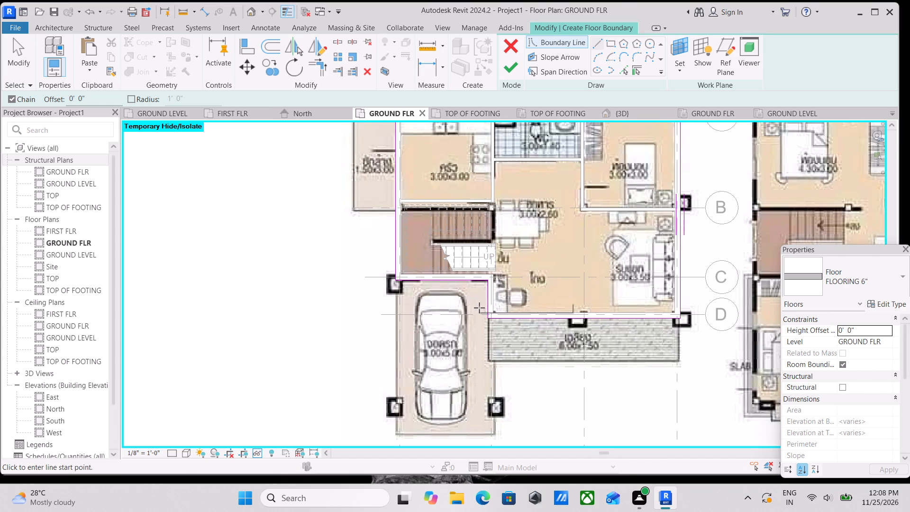
{"action": "scroll", "coordinate": [484, 359], "scroll_direction": "up", "scroll_amount": 3}
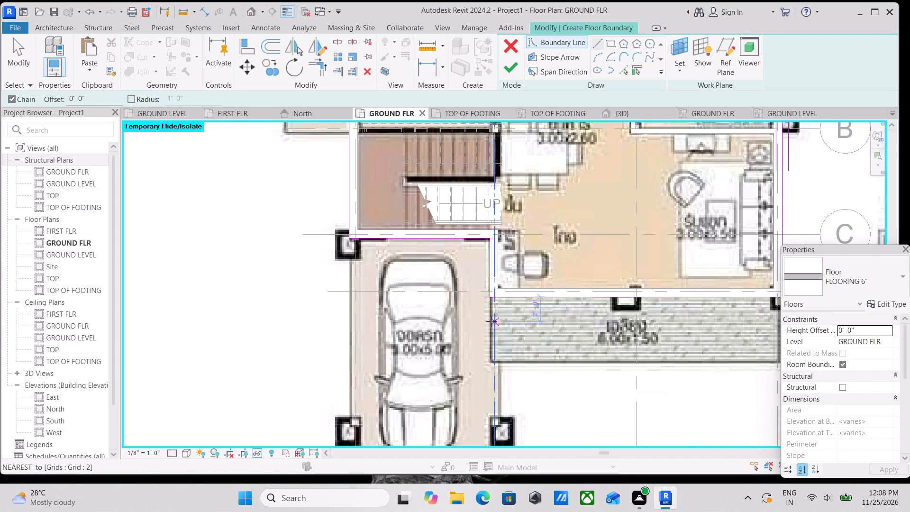
{"action": "middle_click_drag", "start_coordinate": [491, 321], "coordinate": [462, 366]}
{"action": "scroll", "coordinate": [462, 366], "scroll_direction": "up", "scroll_amount": 3}
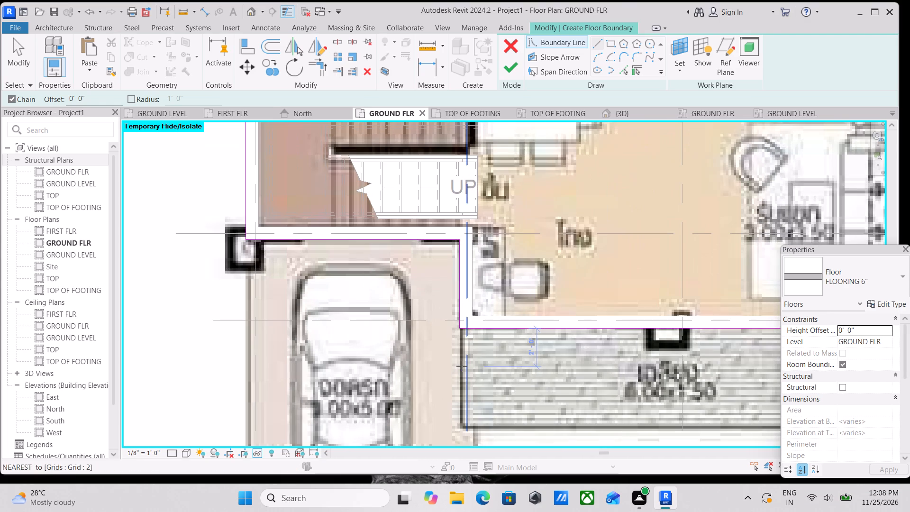
{"action": "scroll", "coordinate": [462, 366], "scroll_direction": "down", "scroll_amount": 3}
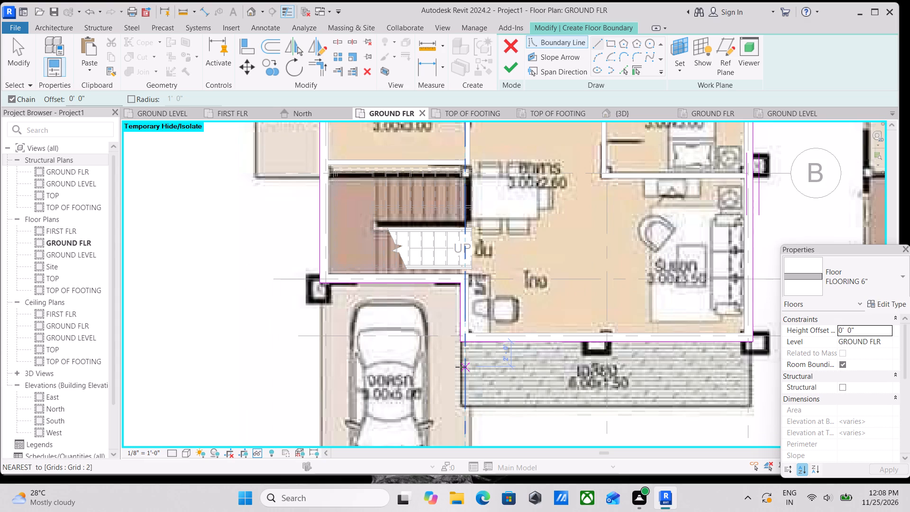
{"action": "scroll", "coordinate": [440, 365], "scroll_direction": "up", "scroll_amount": 2}
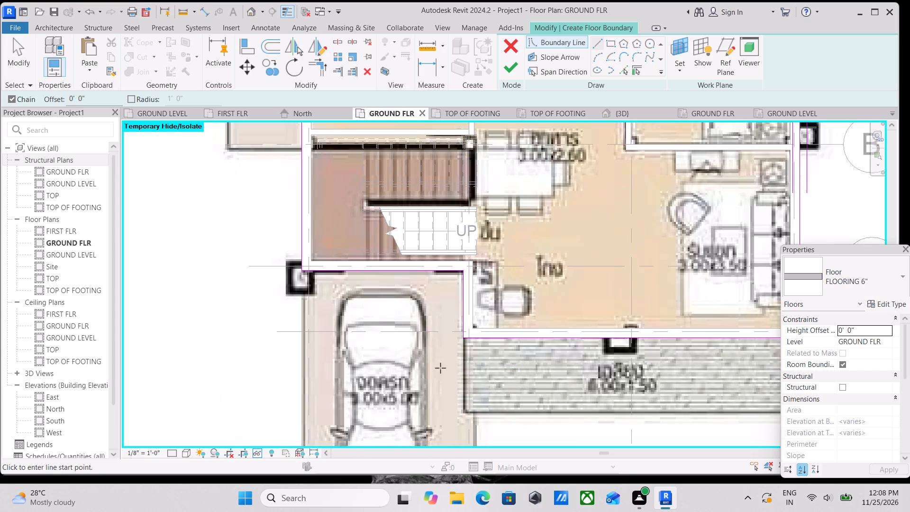
{"action": "scroll", "coordinate": [462, 333], "scroll_direction": "up", "scroll_amount": 3}
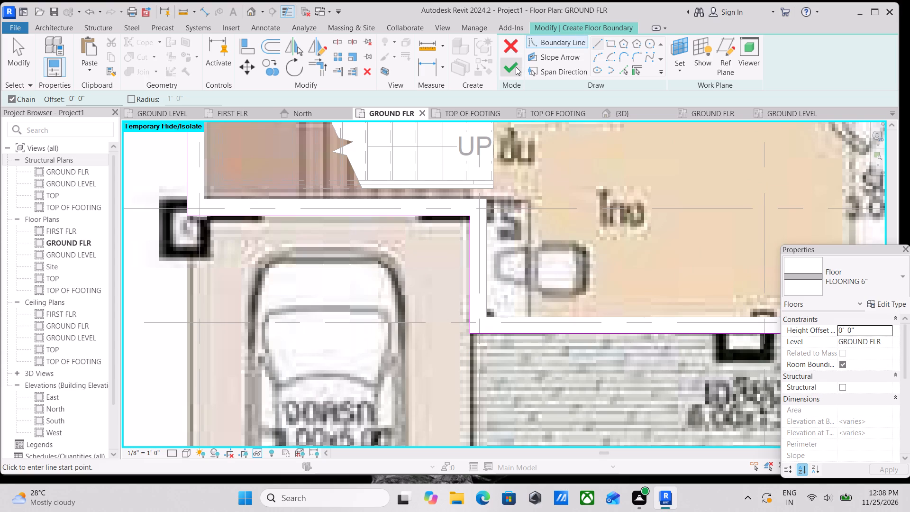
Finish the boundary sketch to create the FLOORING 6" floor on GROUND FLR.
{"action": "left_click", "coordinate": [515, 67]}
{"action": "scroll", "coordinate": [420, 219], "scroll_direction": "down", "scroll_amount": 5}
{"action": "middle_click_drag", "start_coordinate": [496, 201], "coordinate": [476, 271]}
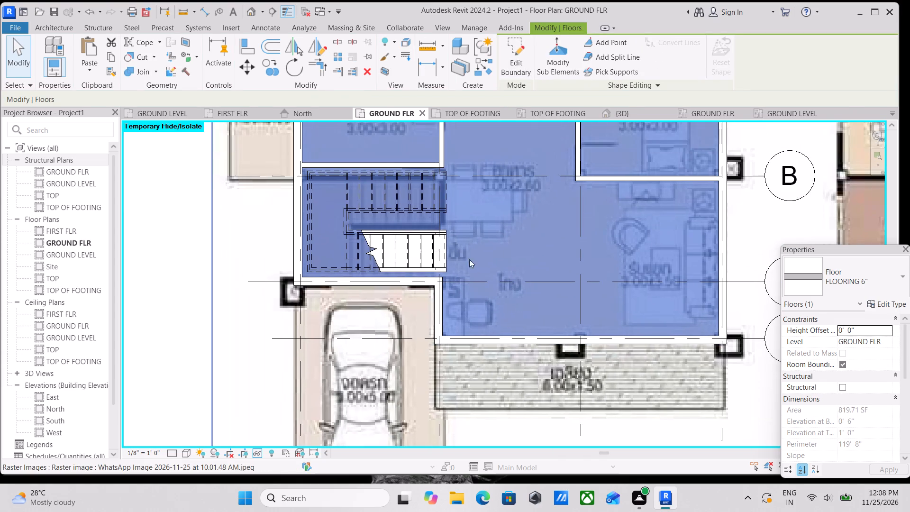
{"action": "scroll", "coordinate": [445, 168], "scroll_direction": "down", "scroll_amount": 3}
{"action": "scroll", "coordinate": [473, 210], "scroll_direction": "down", "scroll_amount": 2}
{"action": "middle_click_drag", "start_coordinate": [473, 210], "coordinate": [484, 254]}
{"action": "key", "text": "Escape"}
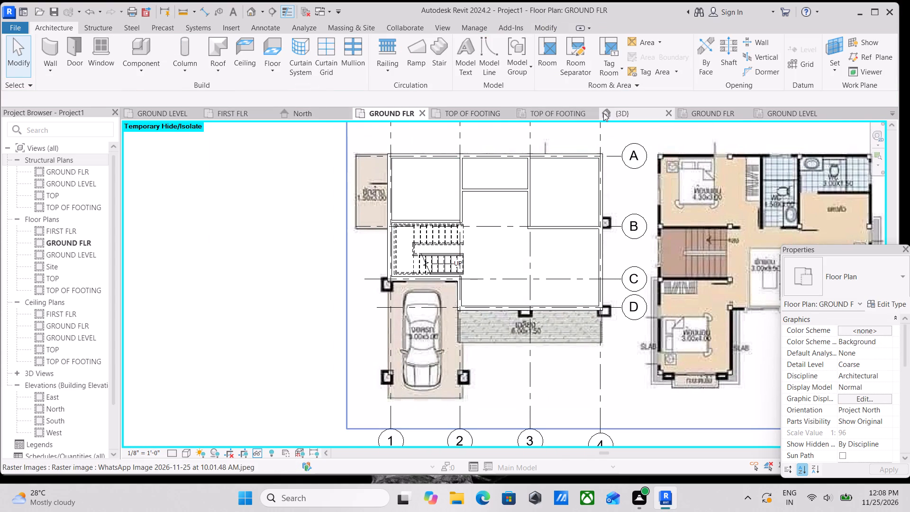
Examine the ground floor slab, interior walls and stair in the 3D view from several sides.
{"action": "left_click", "coordinate": [604, 113]}
{"action": "scroll", "coordinate": [479, 279], "scroll_direction": "up", "scroll_amount": 3}
{"action": "middle_click_drag", "start_coordinate": [463, 290], "coordinate": [456, 290]}
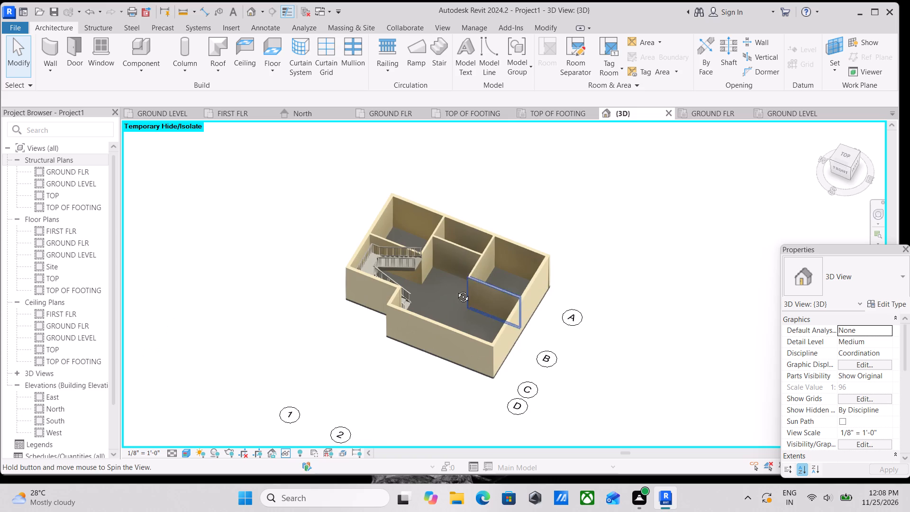
{"action": "middle_click_drag", "start_coordinate": [456, 290], "coordinate": [362, 230]}
{"action": "middle_click_drag", "start_coordinate": [454, 271], "coordinate": [602, 204], "text": "shift"}
{"action": "middle_click_drag", "start_coordinate": [525, 278], "coordinate": [515, 332], "text": "shift"}
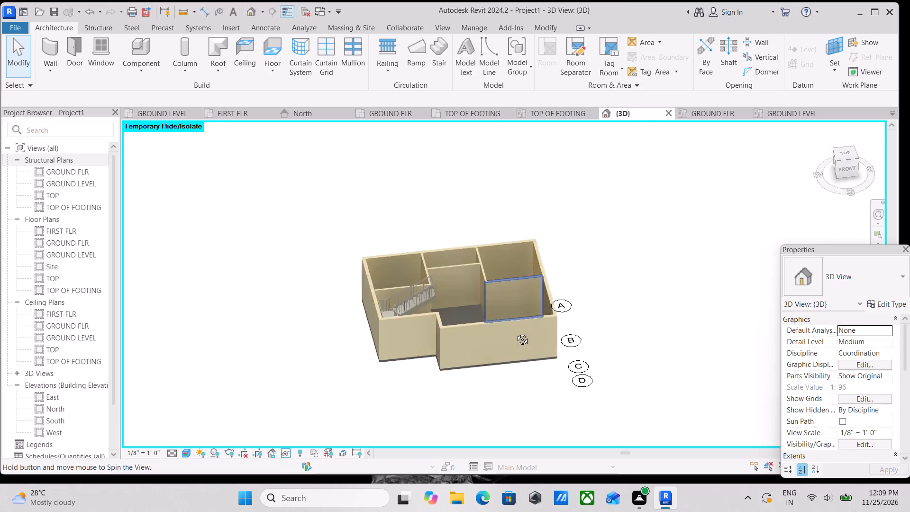
{"action": "middle_click_drag", "start_coordinate": [515, 332], "coordinate": [522, 336], "text": "shift"}
{"action": "scroll", "coordinate": [505, 329], "scroll_direction": "up", "scroll_amount": 2}
{"action": "middle_click_drag", "start_coordinate": [440, 286], "coordinate": [374, 335], "text": "shift"}
{"action": "middle_click_drag", "start_coordinate": [451, 259], "coordinate": [444, 344]}
{"action": "middle_click_drag", "start_coordinate": [411, 323], "coordinate": [380, 328], "text": "shift"}
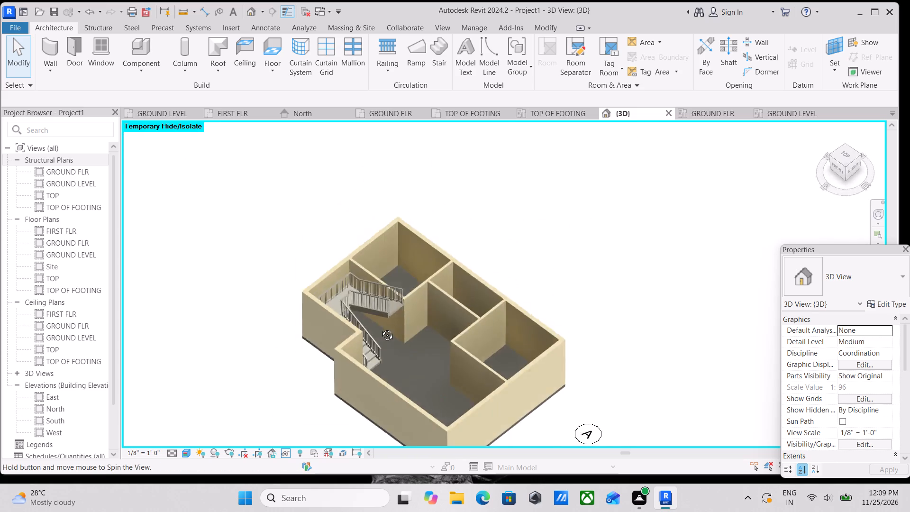
{"action": "middle_click_drag", "start_coordinate": [380, 328], "coordinate": [328, 323], "text": "shift"}
{"action": "scroll", "coordinate": [328, 323], "scroll_direction": "up", "scroll_amount": 1}
{"action": "middle_click_drag", "start_coordinate": [452, 298], "coordinate": [368, 258], "text": "shift"}
{"action": "scroll", "coordinate": [371, 283], "scroll_direction": "up", "scroll_amount": 1, "text": "shift"}
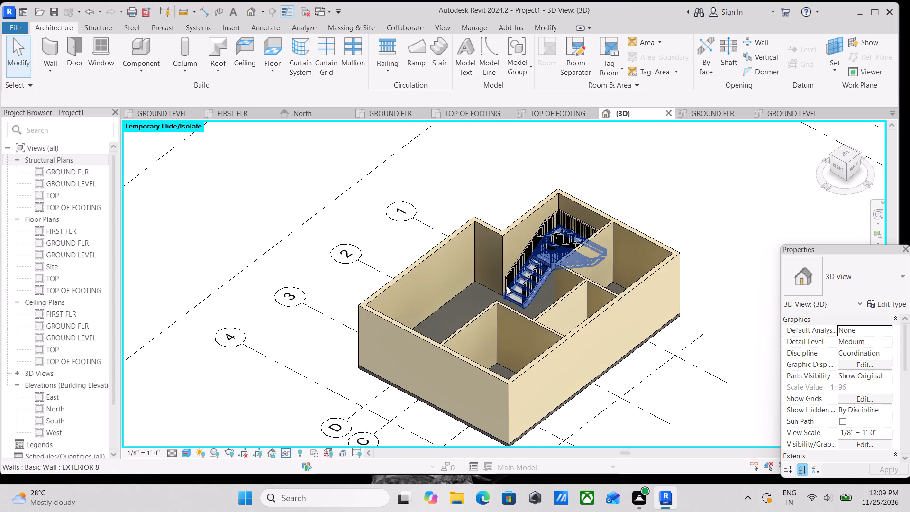
{"action": "middle_click_drag", "start_coordinate": [507, 286], "coordinate": [401, 256], "text": "shift"}
{"action": "middle_click_drag", "start_coordinate": [590, 316], "coordinate": [442, 314]}
{"action": "middle_click_drag", "start_coordinate": [563, 354], "coordinate": [534, 272]}
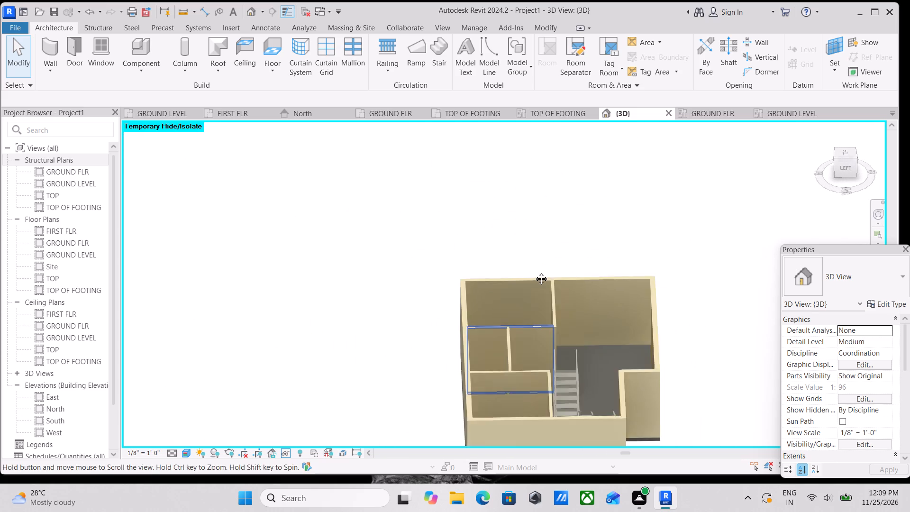
{"action": "middle_click_drag", "start_coordinate": [534, 272], "coordinate": [530, 228]}
{"action": "middle_click_drag", "start_coordinate": [530, 244], "coordinate": [529, 268], "text": "shift"}
{"action": "middle_click_drag", "start_coordinate": [535, 294], "coordinate": [416, 361], "text": "shift"}
{"action": "scroll", "coordinate": [498, 364], "scroll_direction": "up", "scroll_amount": 1, "text": "shift"}
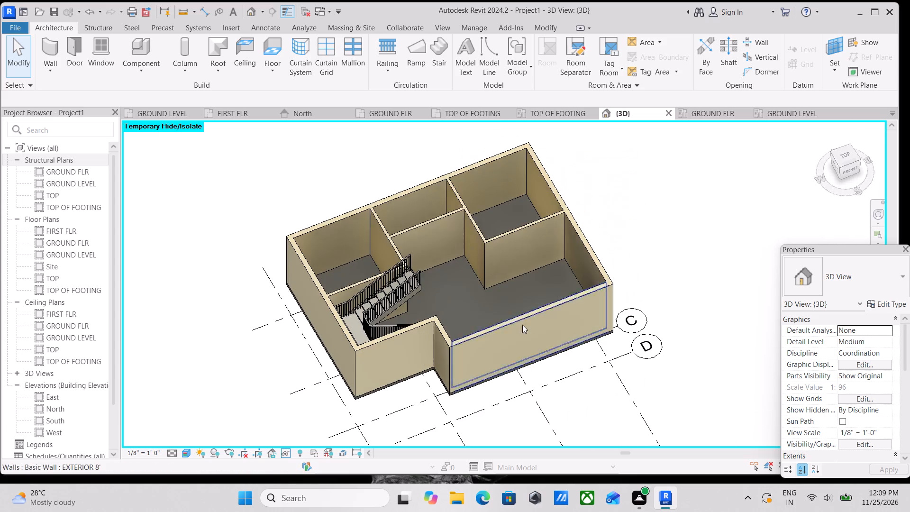
{"action": "middle_click_drag", "start_coordinate": [529, 324], "coordinate": [467, 337], "text": "shift"}
{"action": "middle_click_drag", "start_coordinate": [471, 318], "coordinate": [482, 332]}
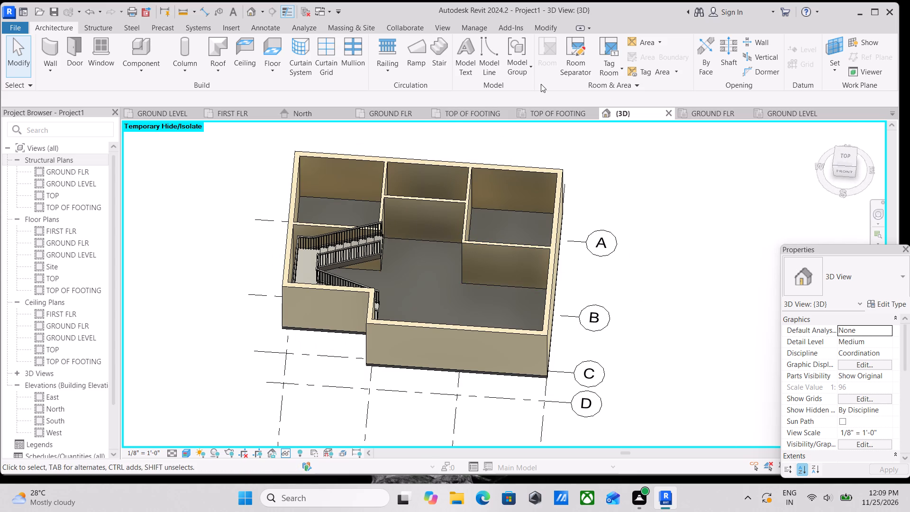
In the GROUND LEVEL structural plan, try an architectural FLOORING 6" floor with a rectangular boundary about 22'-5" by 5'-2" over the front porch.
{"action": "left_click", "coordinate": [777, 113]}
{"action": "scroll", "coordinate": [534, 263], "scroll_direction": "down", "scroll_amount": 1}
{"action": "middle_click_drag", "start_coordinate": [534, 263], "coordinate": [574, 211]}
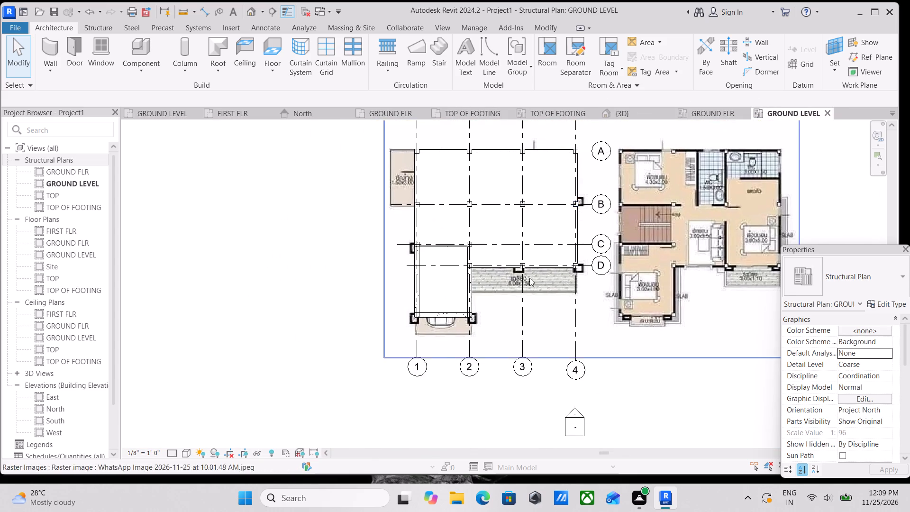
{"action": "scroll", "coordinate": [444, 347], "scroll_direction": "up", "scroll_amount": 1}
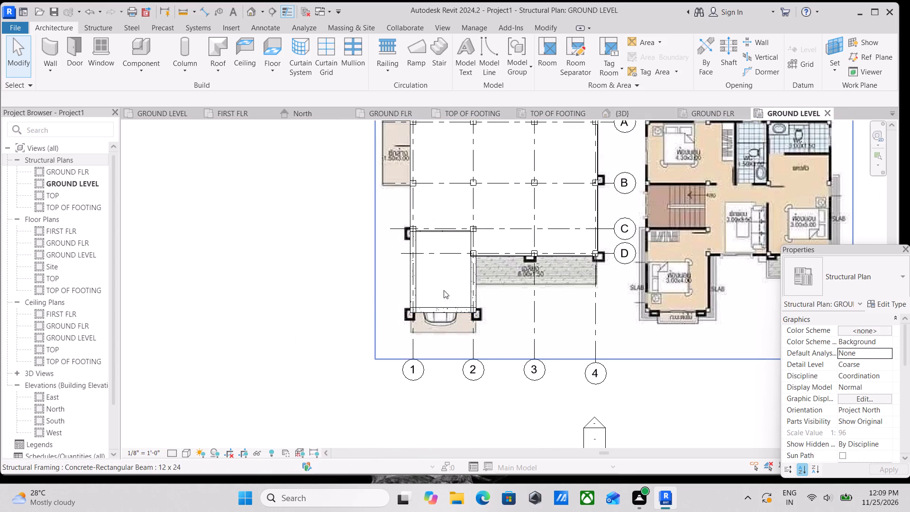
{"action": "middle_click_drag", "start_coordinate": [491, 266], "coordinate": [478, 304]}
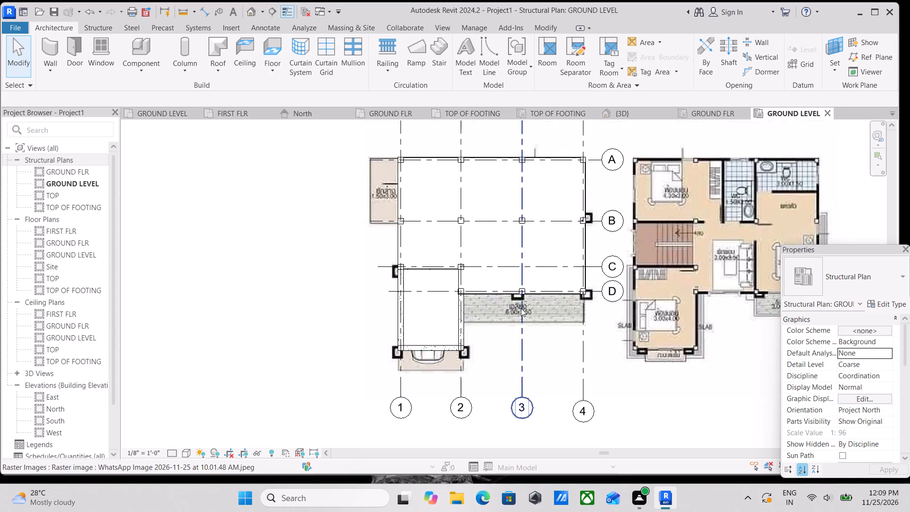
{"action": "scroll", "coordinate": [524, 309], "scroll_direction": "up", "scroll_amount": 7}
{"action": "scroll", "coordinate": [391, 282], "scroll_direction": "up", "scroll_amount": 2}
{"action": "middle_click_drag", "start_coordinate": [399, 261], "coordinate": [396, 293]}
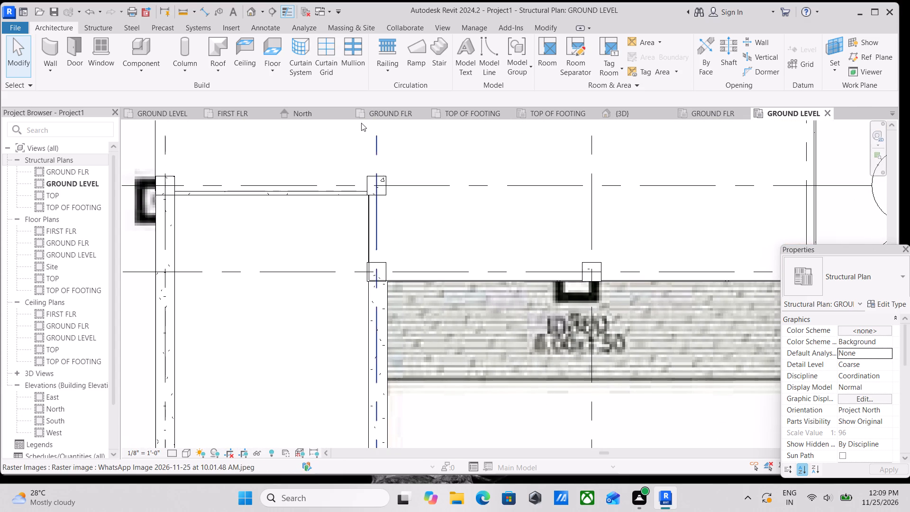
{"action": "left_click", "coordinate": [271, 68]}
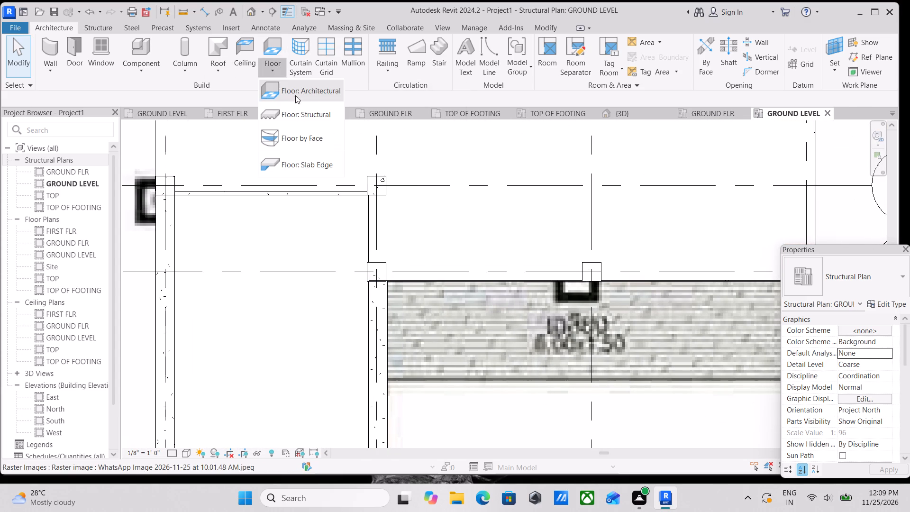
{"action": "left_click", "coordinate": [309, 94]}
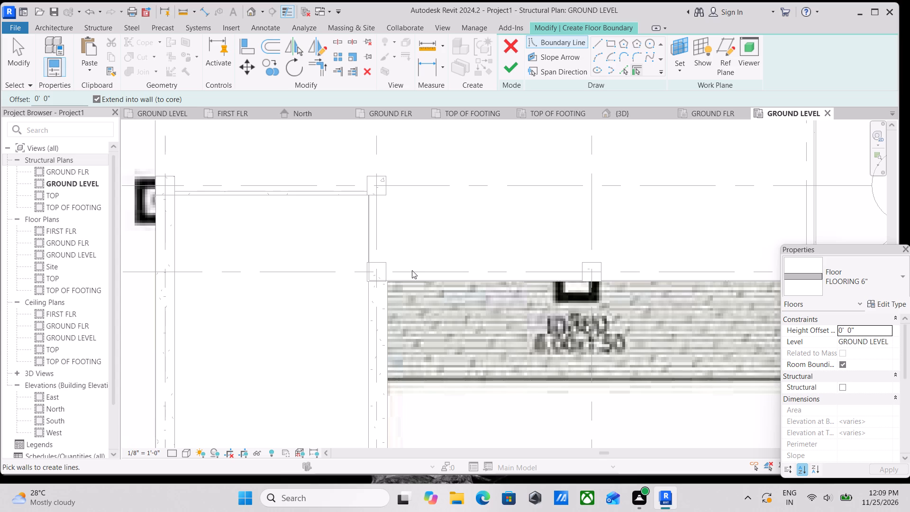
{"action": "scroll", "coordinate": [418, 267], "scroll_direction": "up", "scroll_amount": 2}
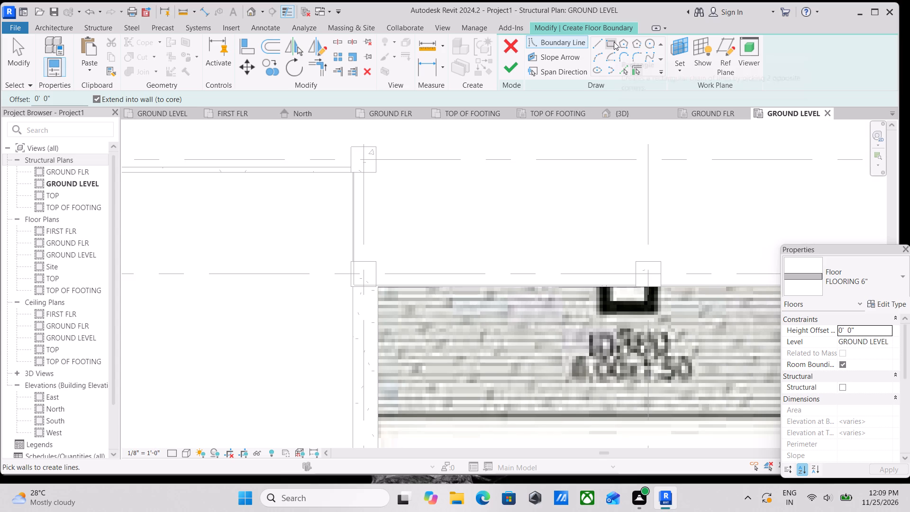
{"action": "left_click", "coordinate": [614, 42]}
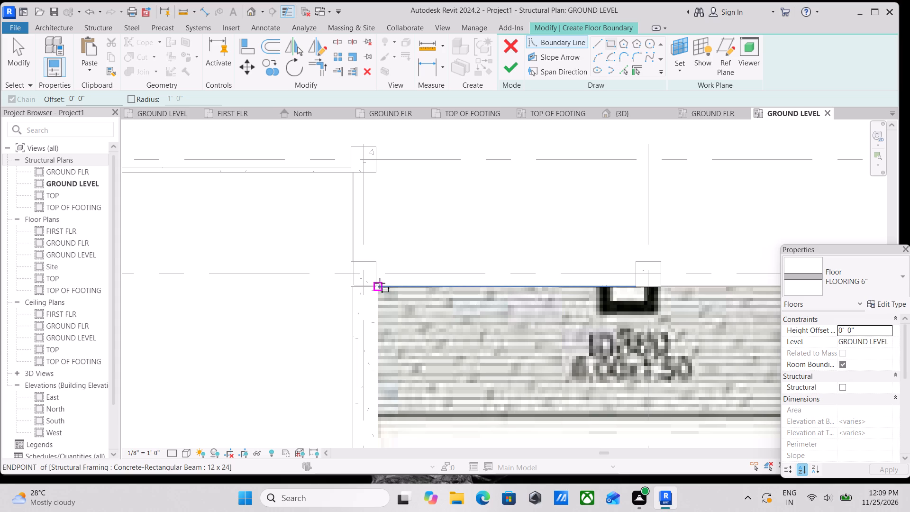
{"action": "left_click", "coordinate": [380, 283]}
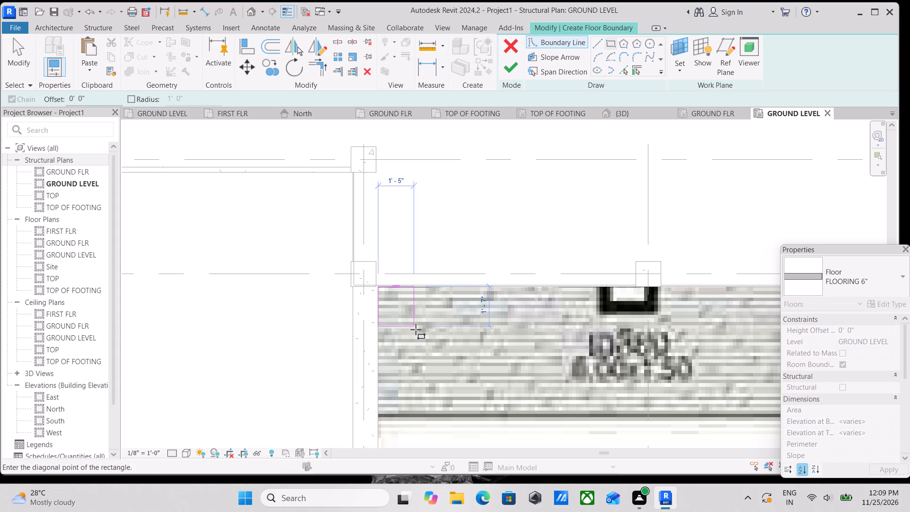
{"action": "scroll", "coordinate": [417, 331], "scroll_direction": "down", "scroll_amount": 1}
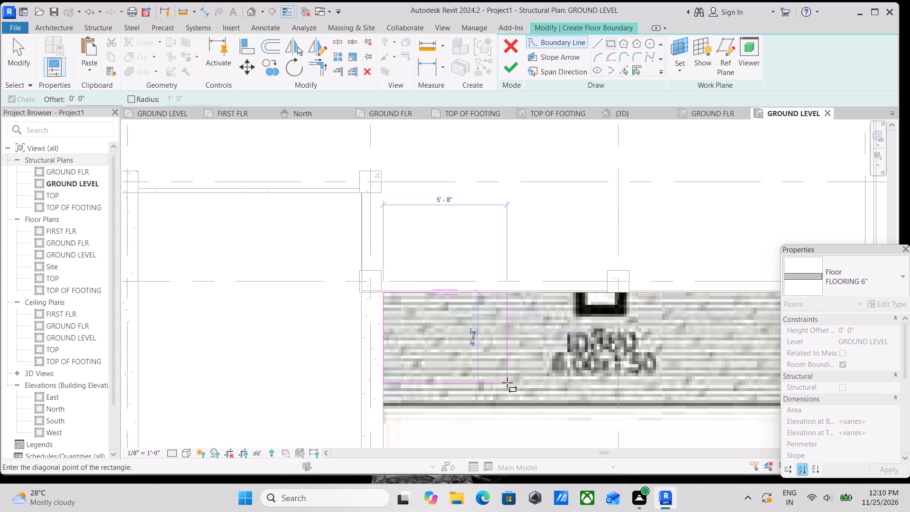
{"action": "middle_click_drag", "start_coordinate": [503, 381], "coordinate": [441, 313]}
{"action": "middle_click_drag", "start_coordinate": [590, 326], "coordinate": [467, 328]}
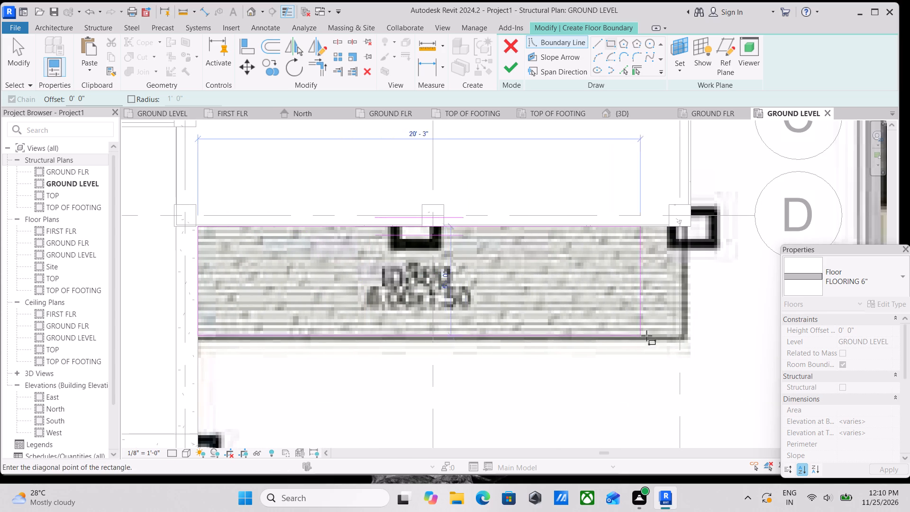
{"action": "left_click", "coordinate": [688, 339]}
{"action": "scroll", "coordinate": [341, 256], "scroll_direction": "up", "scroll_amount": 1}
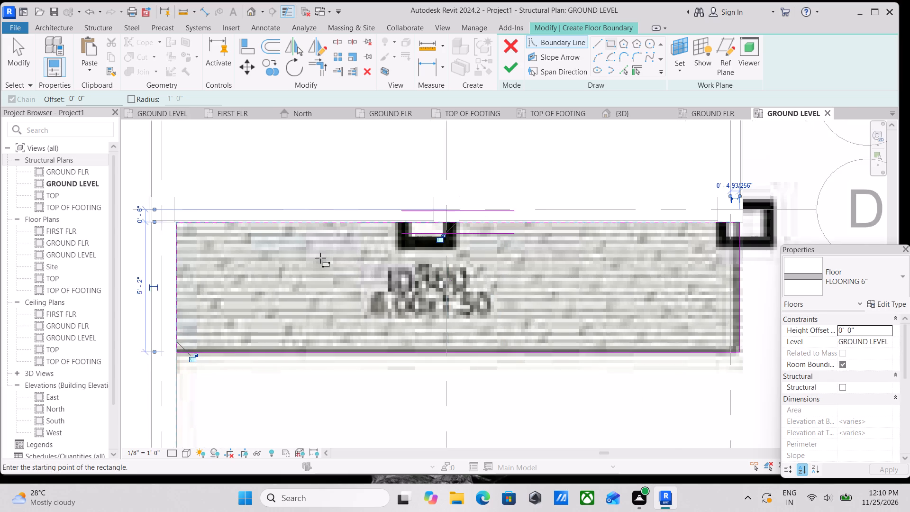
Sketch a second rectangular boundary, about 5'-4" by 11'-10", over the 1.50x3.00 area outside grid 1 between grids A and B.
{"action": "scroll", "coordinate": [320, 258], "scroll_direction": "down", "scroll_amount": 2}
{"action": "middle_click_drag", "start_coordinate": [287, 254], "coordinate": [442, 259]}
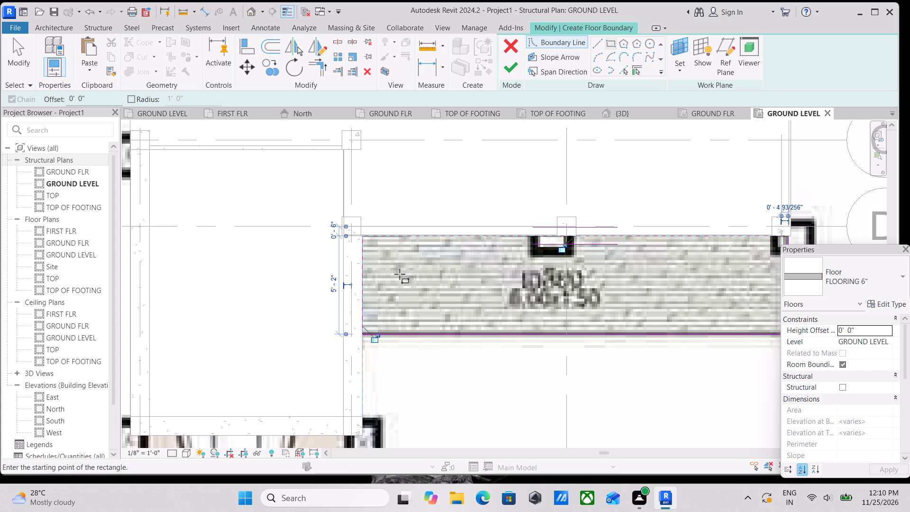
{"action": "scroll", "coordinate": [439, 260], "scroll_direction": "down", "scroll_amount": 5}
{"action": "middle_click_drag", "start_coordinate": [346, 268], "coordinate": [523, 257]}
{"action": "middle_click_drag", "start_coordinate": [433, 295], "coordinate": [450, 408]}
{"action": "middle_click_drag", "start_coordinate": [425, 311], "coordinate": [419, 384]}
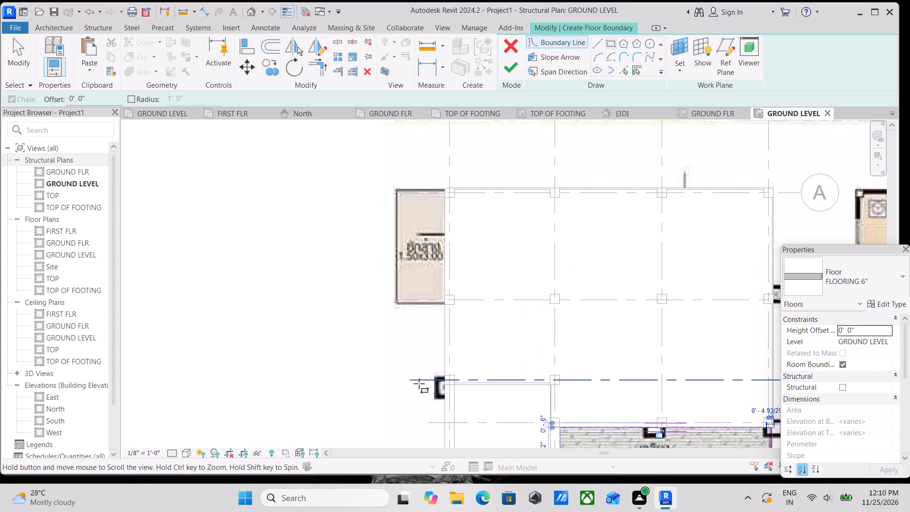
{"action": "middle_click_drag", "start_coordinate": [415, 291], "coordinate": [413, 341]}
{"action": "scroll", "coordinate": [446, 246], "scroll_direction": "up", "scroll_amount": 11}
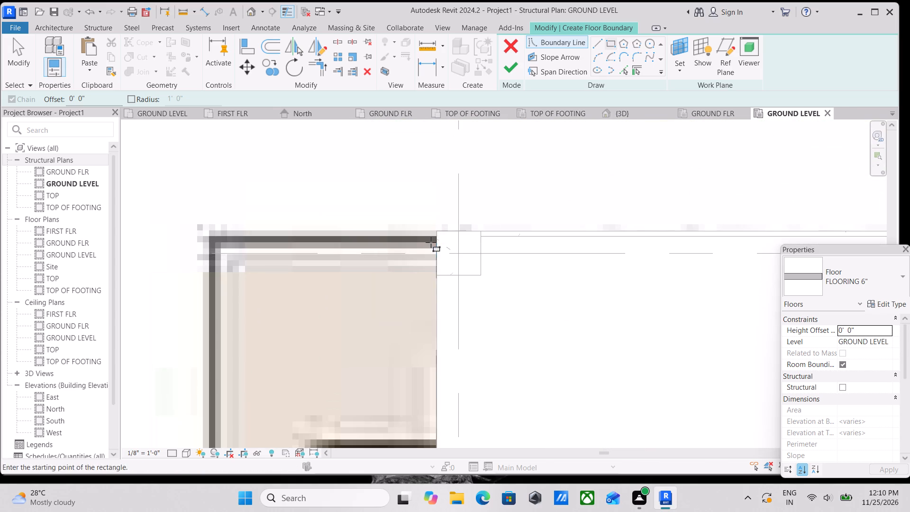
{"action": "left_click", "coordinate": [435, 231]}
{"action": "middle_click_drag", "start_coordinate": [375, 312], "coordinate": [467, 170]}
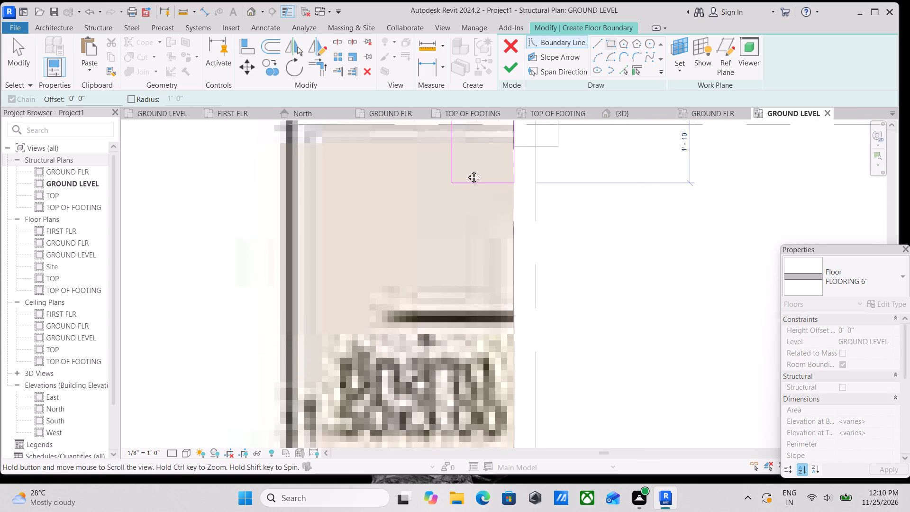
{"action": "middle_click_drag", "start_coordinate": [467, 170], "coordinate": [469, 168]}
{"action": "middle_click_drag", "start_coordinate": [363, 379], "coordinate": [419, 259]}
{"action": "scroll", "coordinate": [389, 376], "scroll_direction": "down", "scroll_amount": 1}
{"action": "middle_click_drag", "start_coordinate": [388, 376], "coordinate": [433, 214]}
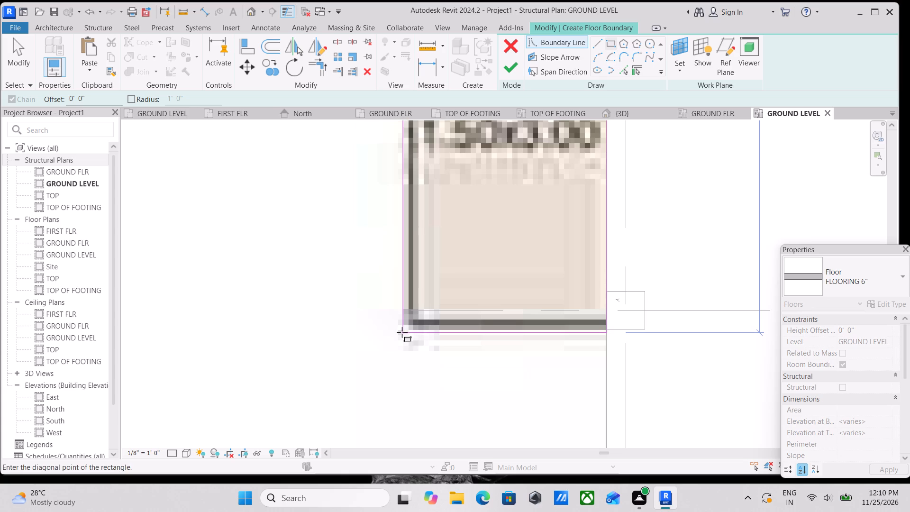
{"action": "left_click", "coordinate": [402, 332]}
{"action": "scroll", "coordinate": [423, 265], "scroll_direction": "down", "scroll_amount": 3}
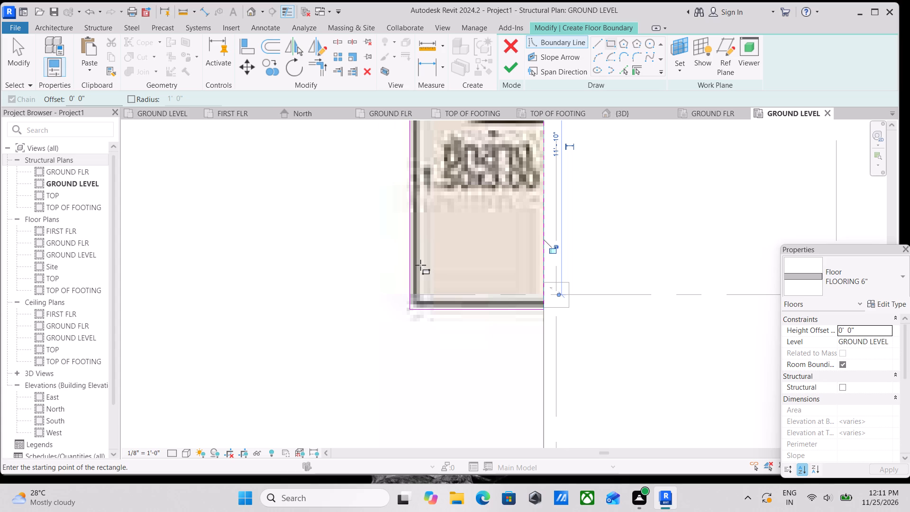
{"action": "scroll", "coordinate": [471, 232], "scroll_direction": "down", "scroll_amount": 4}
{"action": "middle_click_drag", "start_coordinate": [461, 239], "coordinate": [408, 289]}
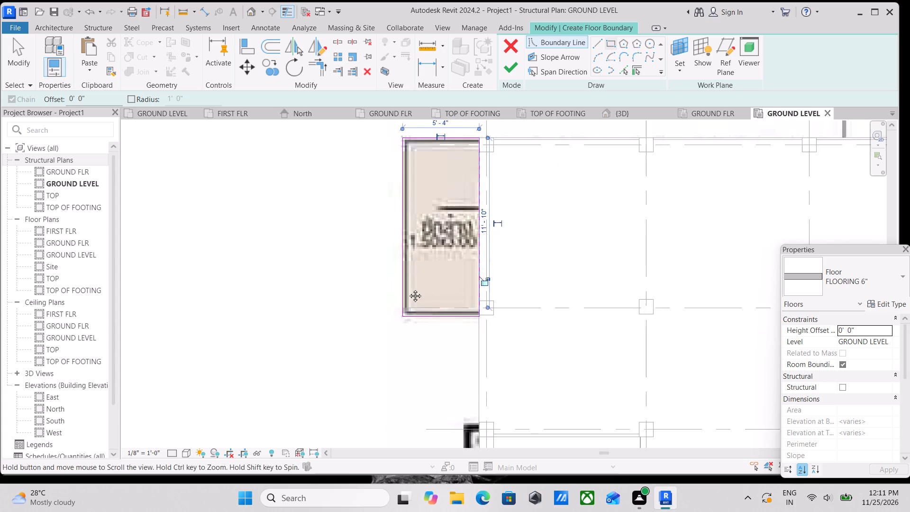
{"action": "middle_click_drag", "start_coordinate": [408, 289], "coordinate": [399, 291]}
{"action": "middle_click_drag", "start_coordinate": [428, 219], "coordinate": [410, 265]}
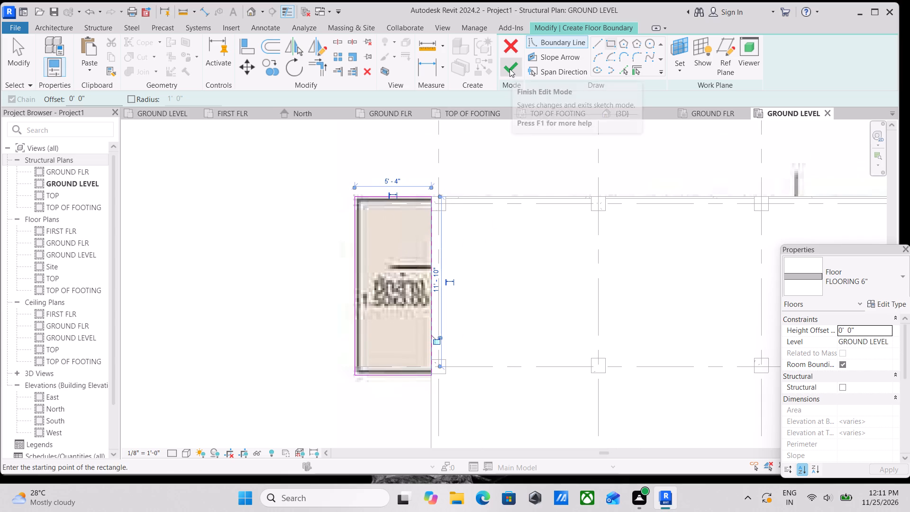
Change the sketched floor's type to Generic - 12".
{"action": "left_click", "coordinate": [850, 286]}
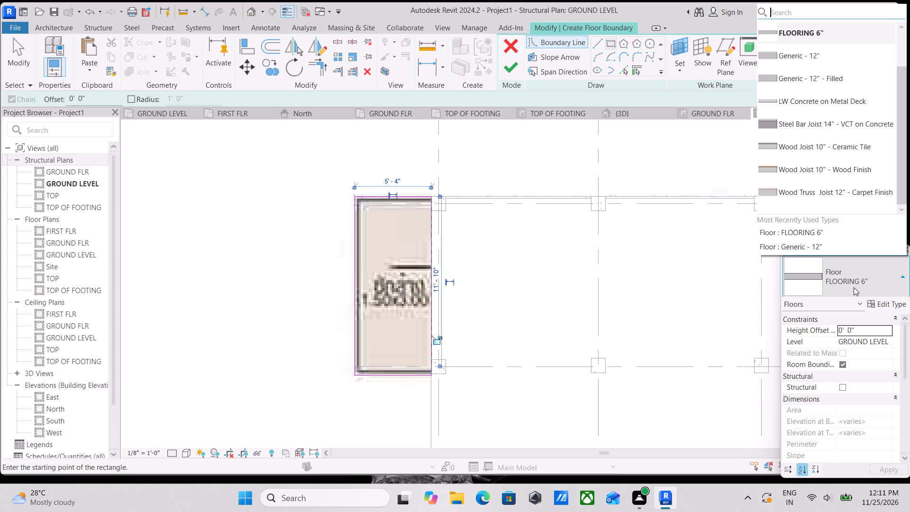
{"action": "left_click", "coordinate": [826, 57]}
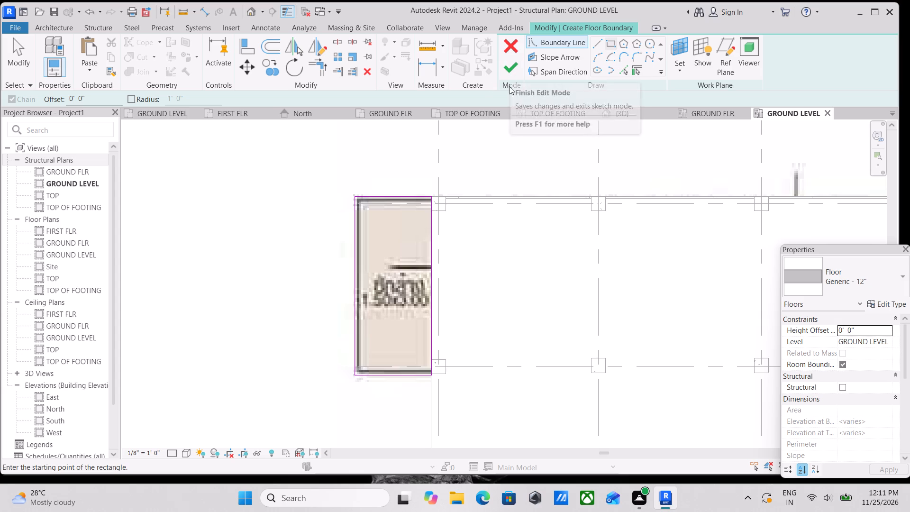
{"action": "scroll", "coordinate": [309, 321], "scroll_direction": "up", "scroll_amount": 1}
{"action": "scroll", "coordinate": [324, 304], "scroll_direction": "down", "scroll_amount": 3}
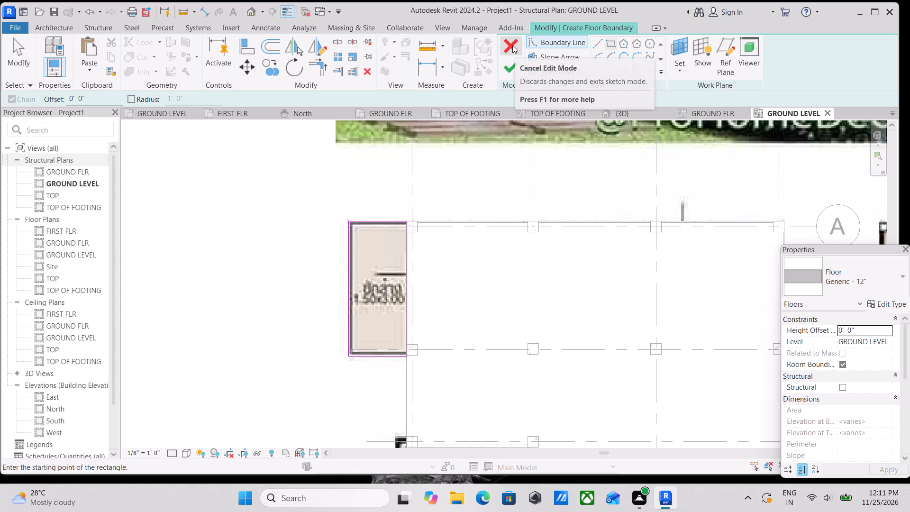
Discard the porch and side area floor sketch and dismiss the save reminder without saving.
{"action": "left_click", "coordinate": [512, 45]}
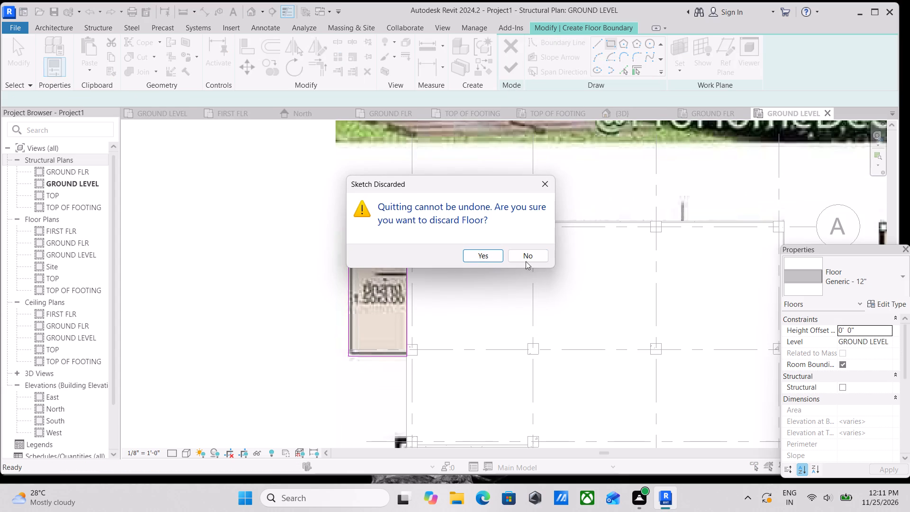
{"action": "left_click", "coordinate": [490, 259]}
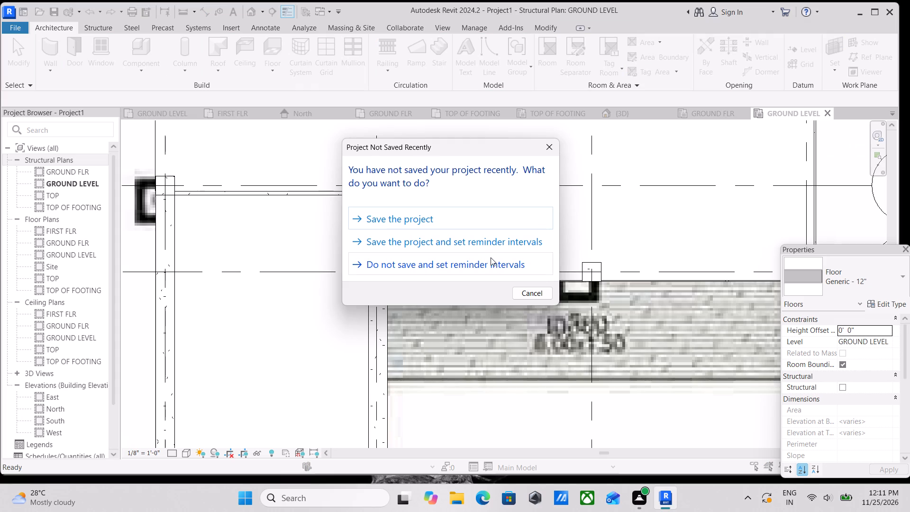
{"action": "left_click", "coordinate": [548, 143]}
Compare the porch and carport areas in the GROUND LEVEL structural plan with the floor extents in the GROUND FLR structural plan.
{"action": "scroll", "coordinate": [515, 268], "scroll_direction": "down", "scroll_amount": 3}
{"action": "middle_click_drag", "start_coordinate": [485, 278], "coordinate": [415, 270]}
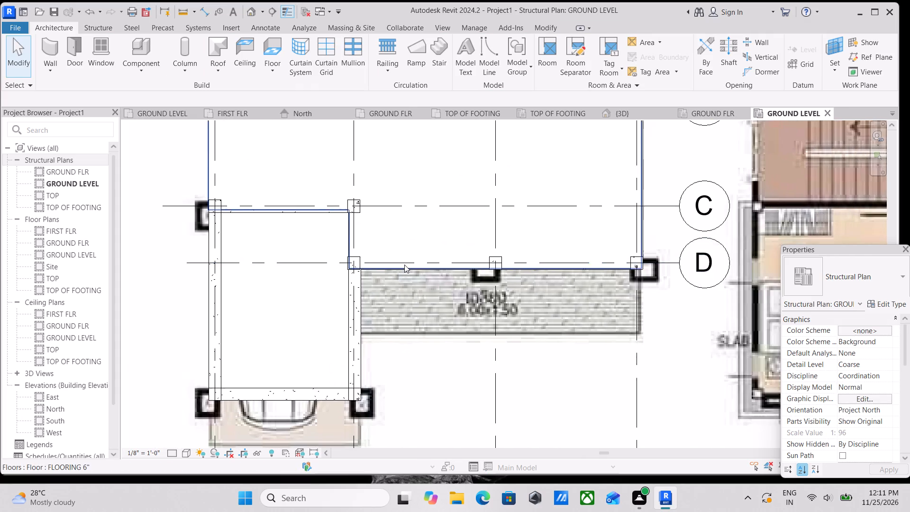
{"action": "scroll", "coordinate": [402, 263], "scroll_direction": "up", "scroll_amount": 1}
{"action": "scroll", "coordinate": [402, 262], "scroll_direction": "down", "scroll_amount": 4}
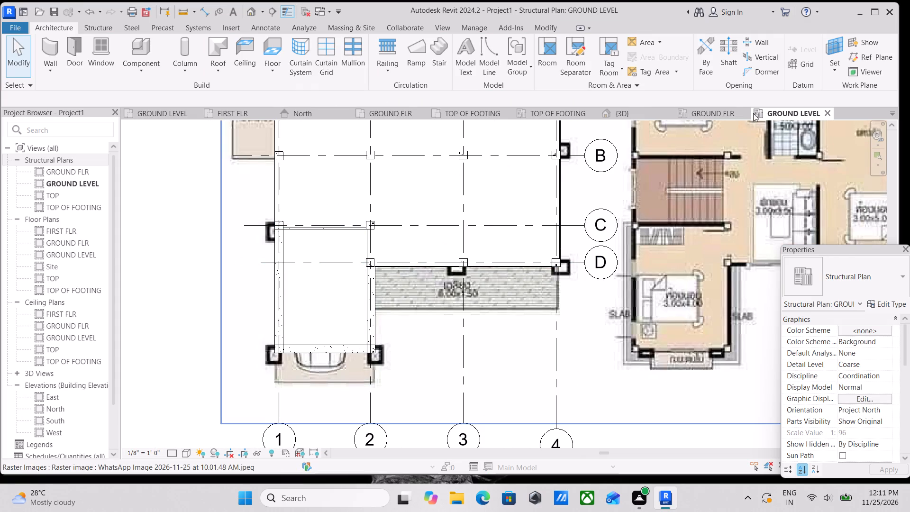
{"action": "left_click", "coordinate": [717, 114]}
{"action": "scroll", "coordinate": [512, 283], "scroll_direction": "down", "scroll_amount": 1}
{"action": "middle_click_drag", "start_coordinate": [511, 283], "coordinate": [523, 273]}
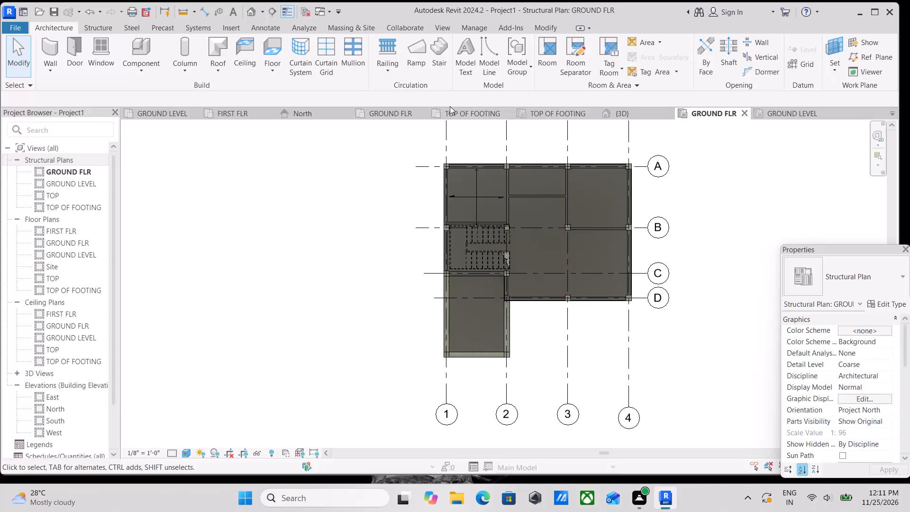
In the GROUND FLR floor plan, create a FLOORING 6" floor from a rectangle about 5'-3" deep over the hatched porch along grid D.
{"action": "left_click", "coordinate": [400, 110]}
{"action": "scroll", "coordinate": [526, 369], "scroll_direction": "up", "scroll_amount": 2}
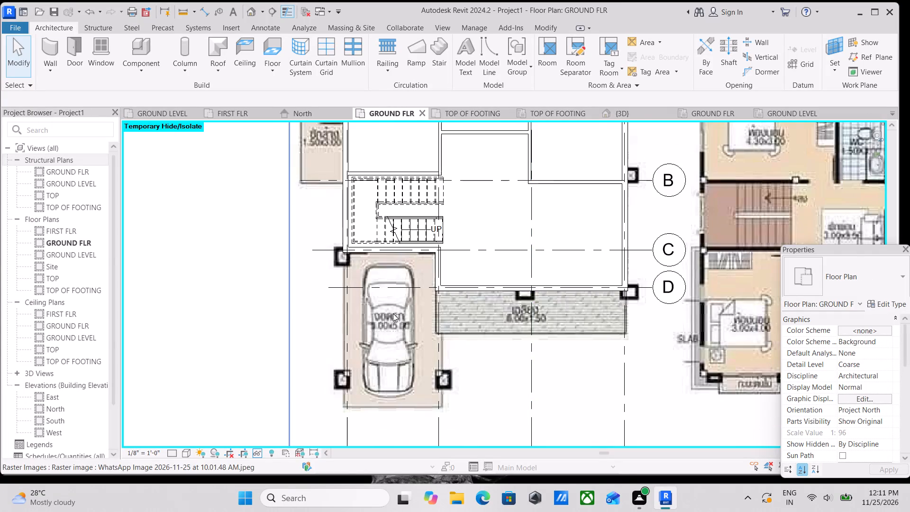
{"action": "scroll", "coordinate": [402, 302], "scroll_direction": "up", "scroll_amount": 3}
{"action": "middle_click_drag", "start_coordinate": [495, 278], "coordinate": [497, 330]}
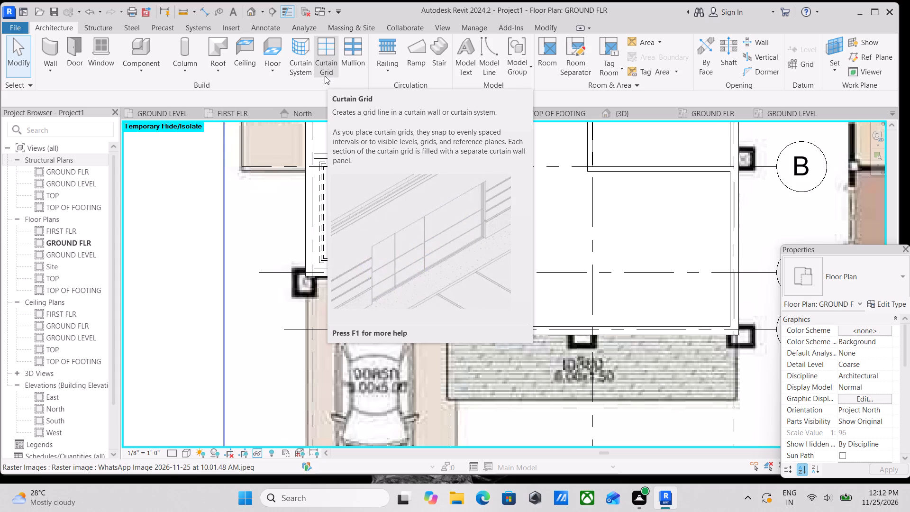
{"action": "scroll", "coordinate": [337, 64], "scroll_direction": "up", "scroll_amount": 2}
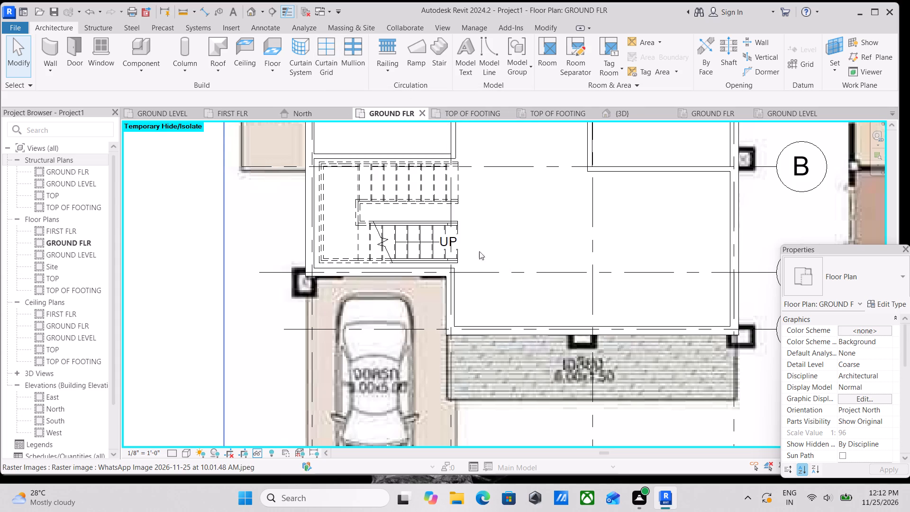
{"action": "scroll", "coordinate": [457, 309], "scroll_direction": "up", "scroll_amount": 3}
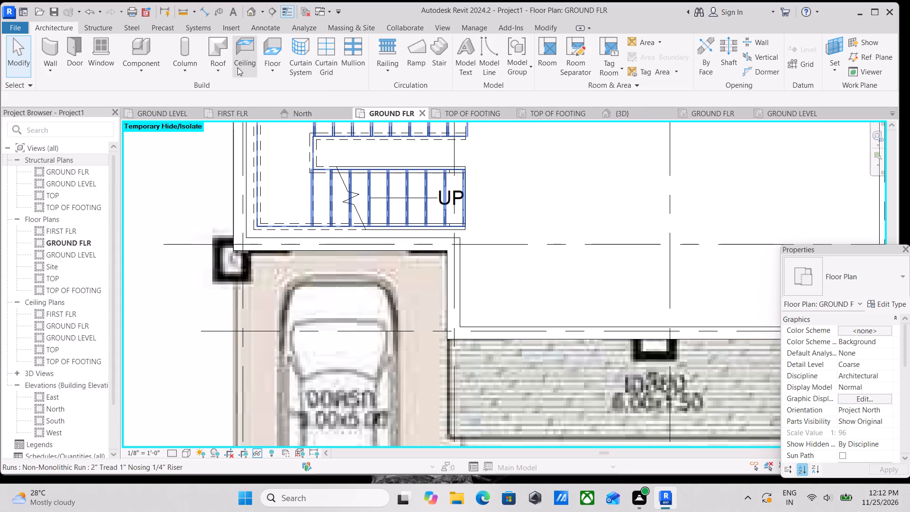
{"action": "left_click", "coordinate": [277, 70]}
{"action": "left_click", "coordinate": [302, 96]}
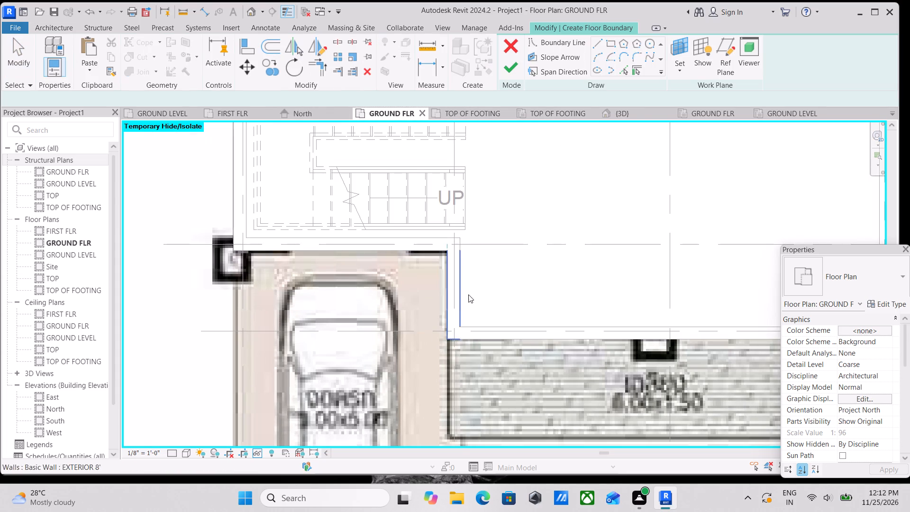
{"action": "middle_click_drag", "start_coordinate": [484, 300], "coordinate": [406, 237]}
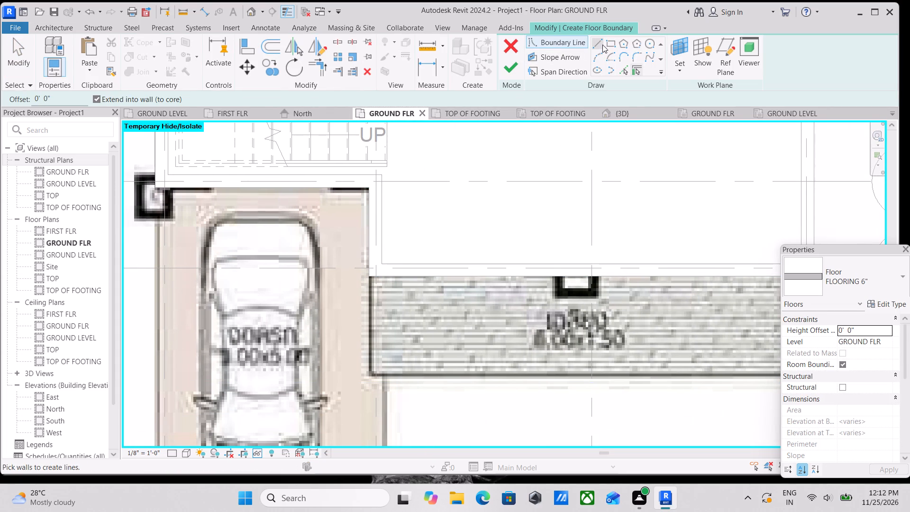
{"action": "left_click", "coordinate": [612, 45]}
{"action": "middle_click_drag", "start_coordinate": [647, 282], "coordinate": [396, 243]}
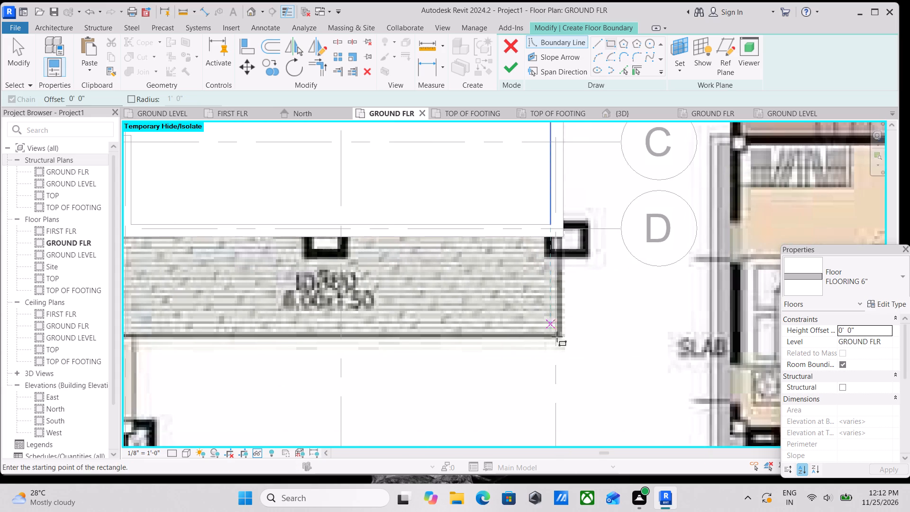
{"action": "scroll", "coordinate": [584, 355], "scroll_direction": "up", "scroll_amount": 1}
{"action": "left_click", "coordinate": [557, 333]}
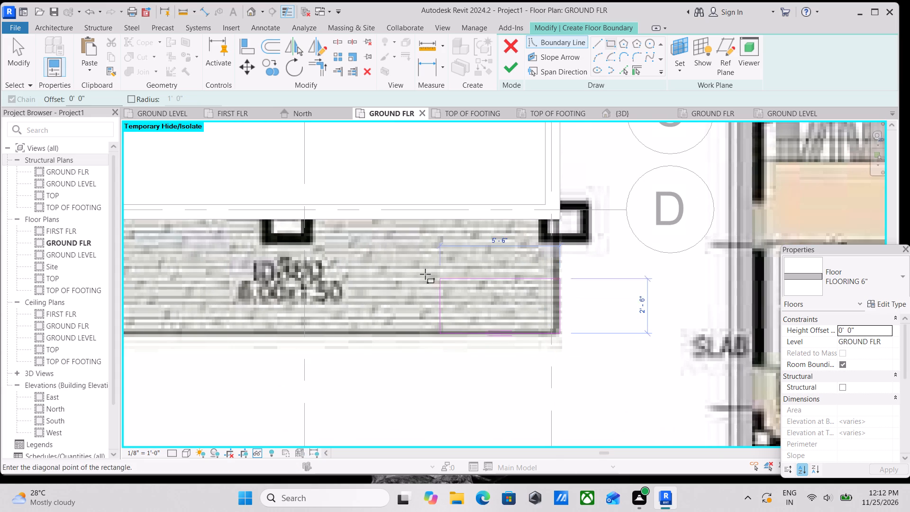
{"action": "key", "text": "Escape"}
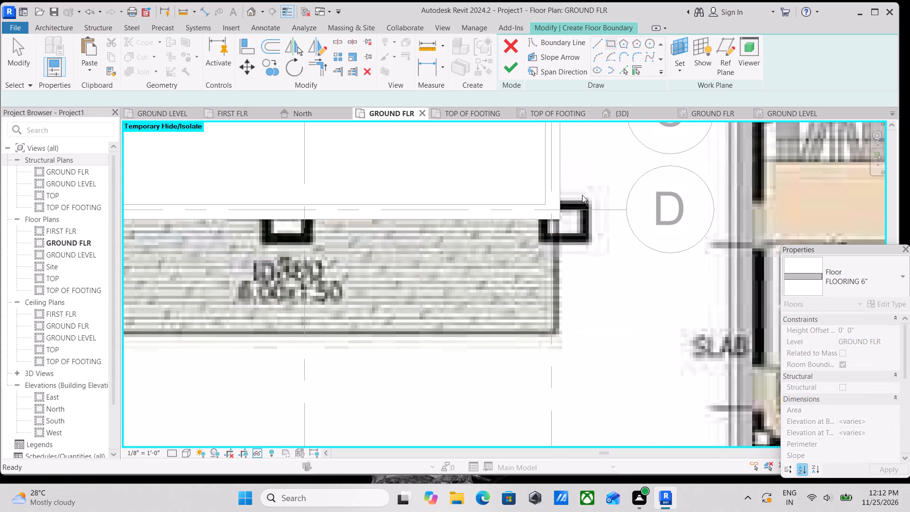
{"action": "left_click", "coordinate": [561, 218]}
{"action": "middle_click_drag", "start_coordinate": [427, 293], "coordinate": [570, 268]}
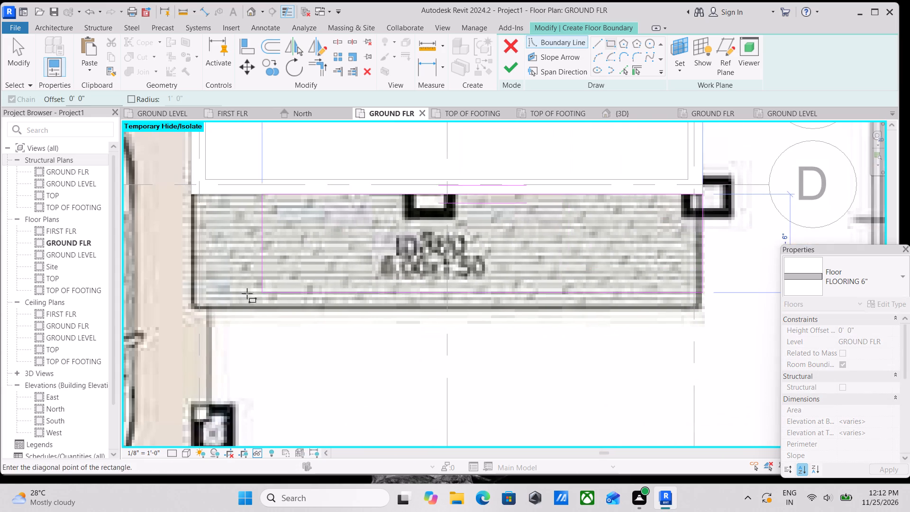
{"action": "middle_click_drag", "start_coordinate": [247, 293], "coordinate": [426, 281]}
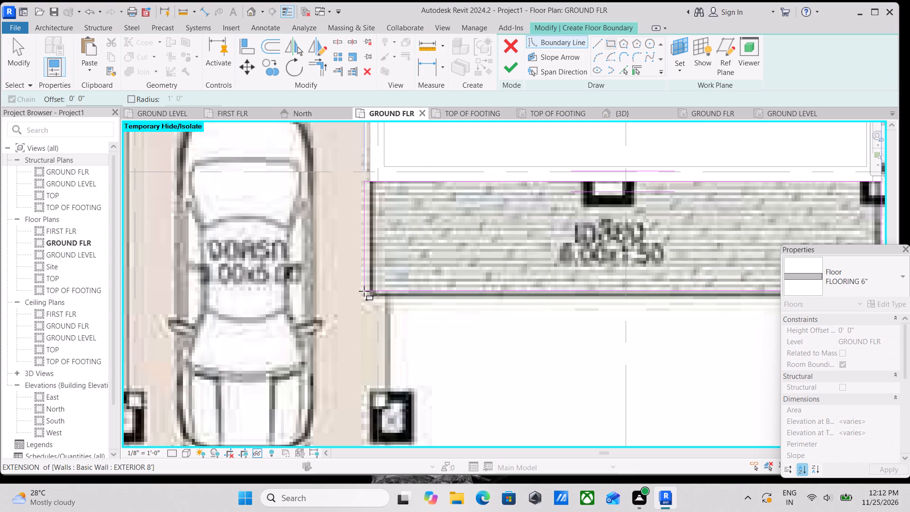
{"action": "scroll", "coordinate": [360, 291], "scroll_direction": "up", "scroll_amount": 2}
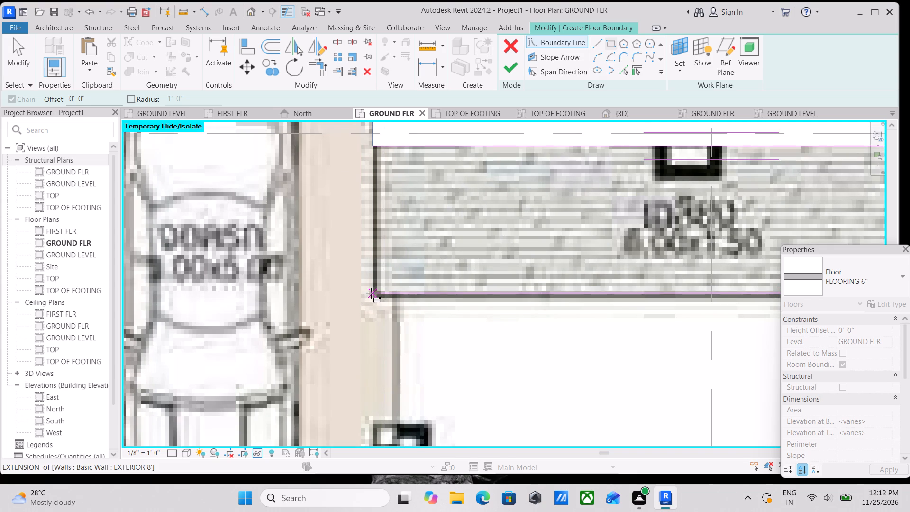
{"action": "scroll", "coordinate": [371, 293], "scroll_direction": "up", "scroll_amount": 4}
{"action": "scroll", "coordinate": [377, 296], "scroll_direction": "down", "scroll_amount": 2}
{"action": "middle_click_drag", "start_coordinate": [377, 296], "coordinate": [375, 358]}
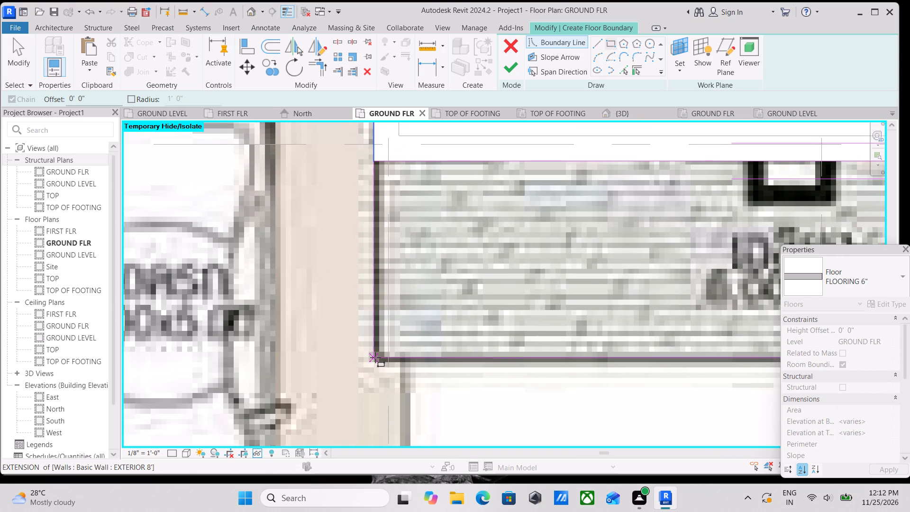
{"action": "scroll", "coordinate": [369, 358], "scroll_direction": "up", "scroll_amount": 2}
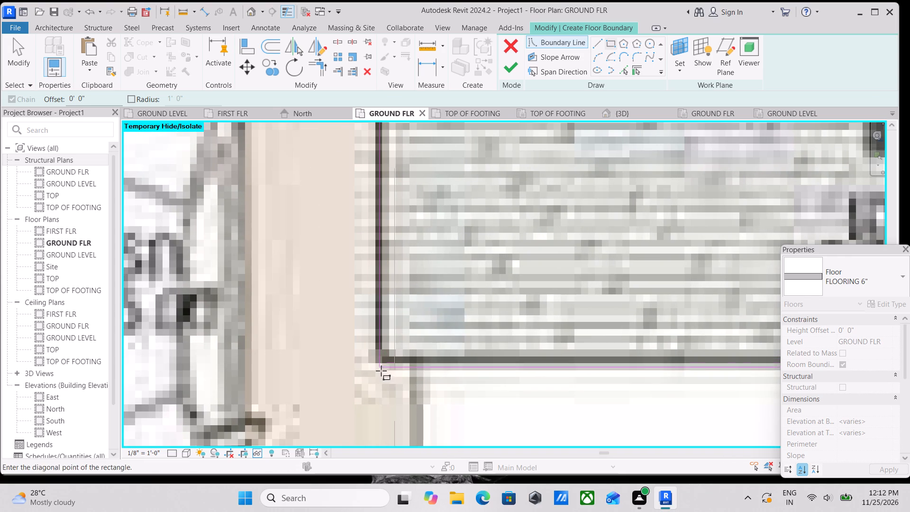
{"action": "scroll", "coordinate": [377, 364], "scroll_direction": "down", "scroll_amount": 2}
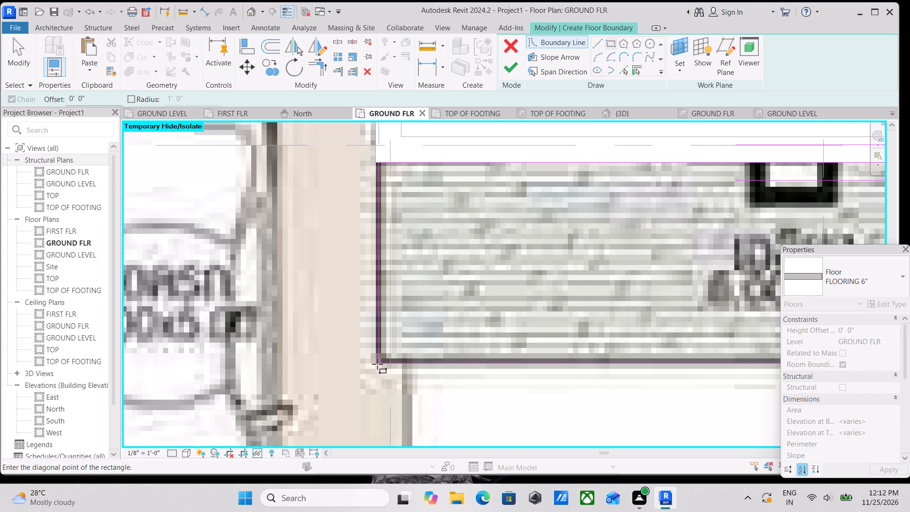
{"action": "middle_click_drag", "start_coordinate": [377, 364], "coordinate": [375, 388]}
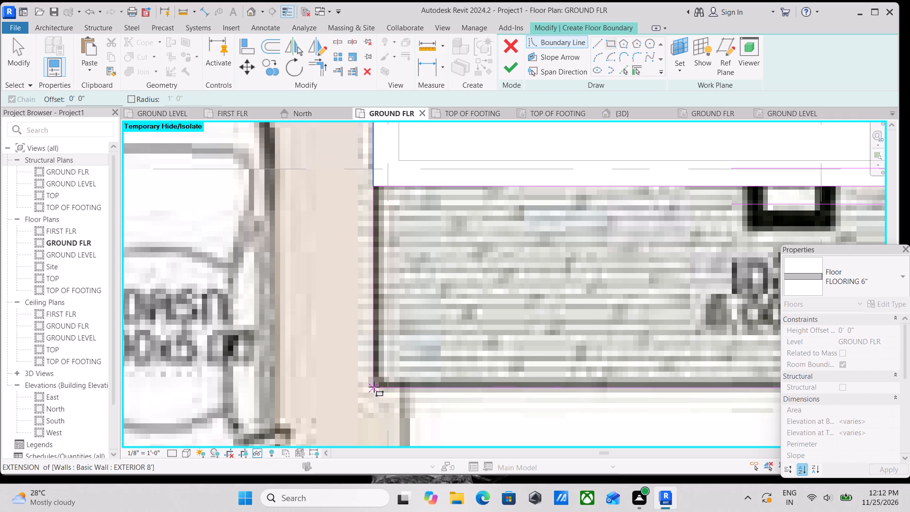
{"action": "left_click", "coordinate": [374, 386]}
{"action": "scroll", "coordinate": [377, 384], "scroll_direction": "down", "scroll_amount": 5}
{"action": "scroll", "coordinate": [345, 299], "scroll_direction": "down", "scroll_amount": 2}
{"action": "left_click", "coordinate": [508, 66]}
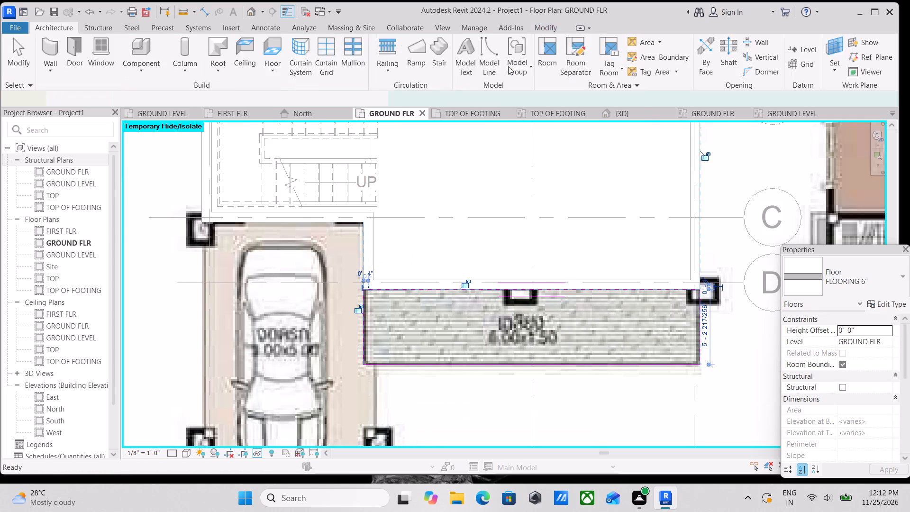
{"action": "middle_click_drag", "start_coordinate": [336, 359], "coordinate": [468, 318]}
{"action": "key", "text": "Escape"}
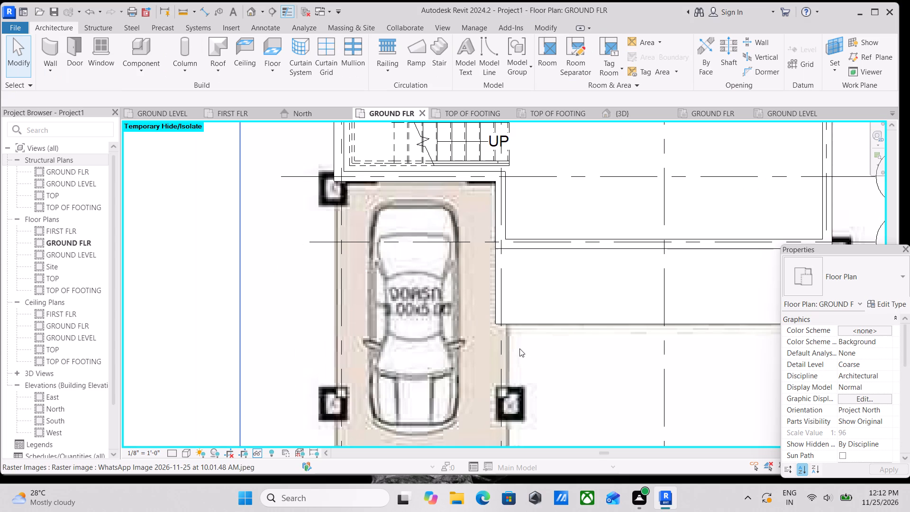
Start another FLOORING 6" floor and sketch a rectangular boundary, about 11'-0" by 19'-0", over the carport between grids 1 and 2.
{"action": "middle_click_drag", "start_coordinate": [504, 340], "coordinate": [530, 340]}
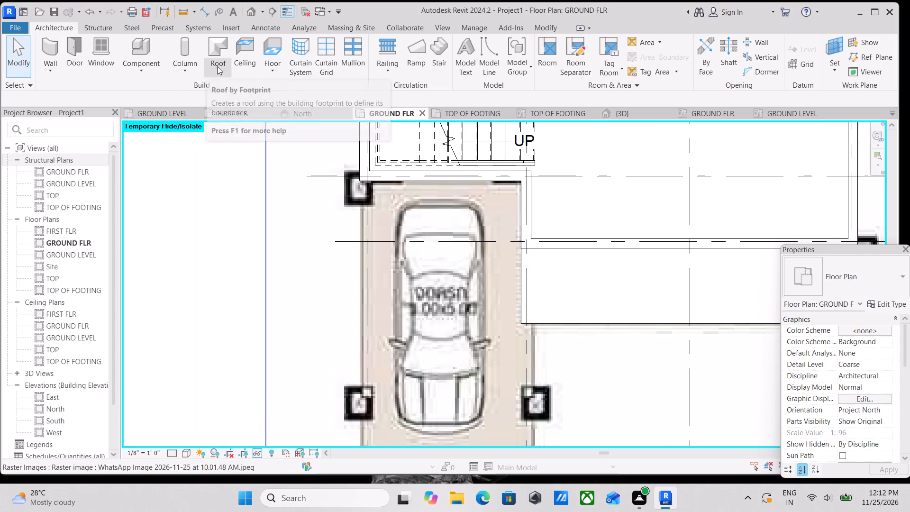
{"action": "left_click", "coordinate": [264, 65]}
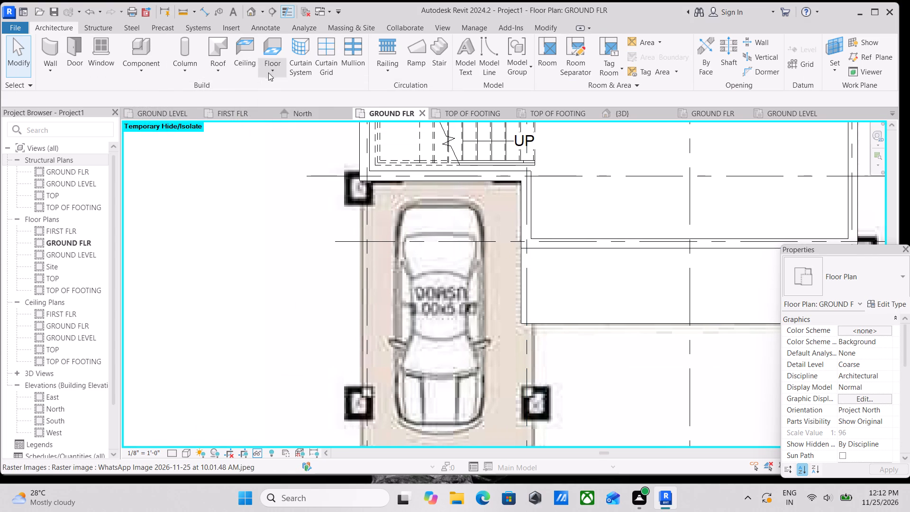
{"action": "left_click", "coordinate": [280, 91]}
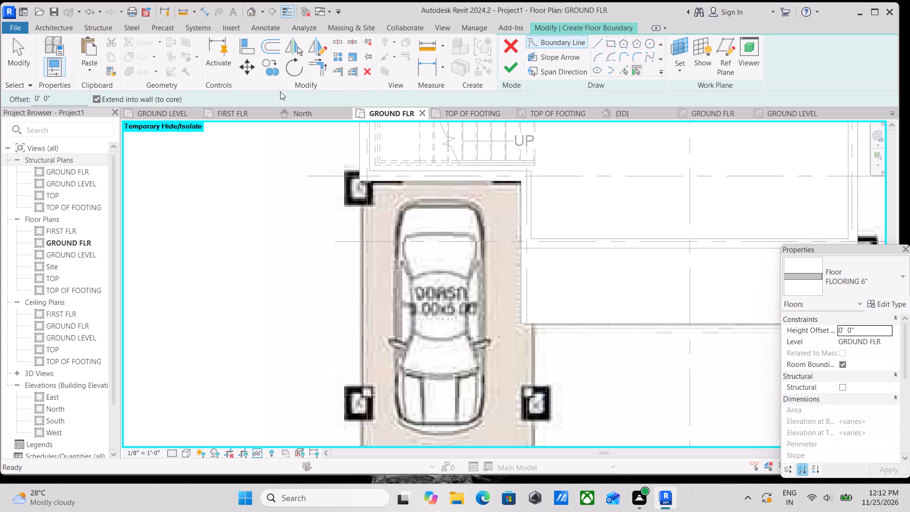
{"action": "scroll", "coordinate": [278, 127], "scroll_direction": "up", "scroll_amount": 1}
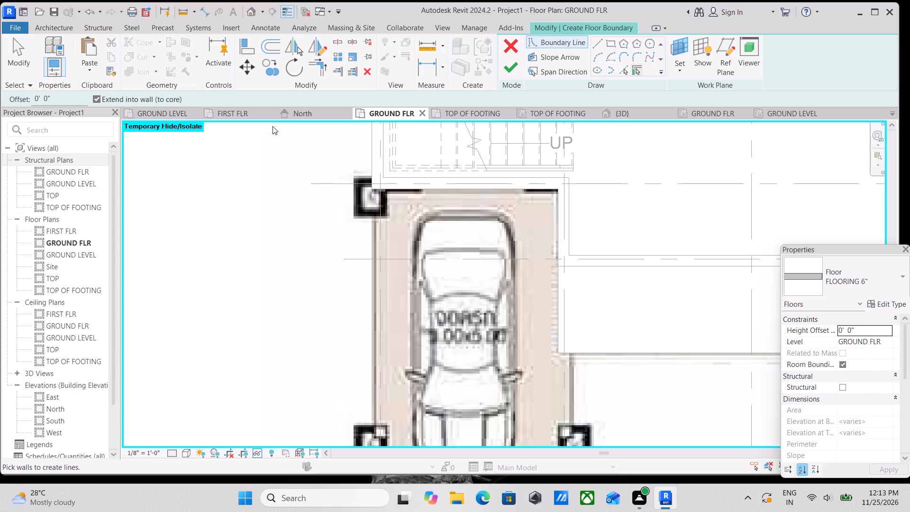
{"action": "scroll", "coordinate": [266, 119], "scroll_direction": "up", "scroll_amount": 2}
{"action": "middle_click_drag", "start_coordinate": [345, 188], "coordinate": [310, 245]}
{"action": "scroll", "coordinate": [349, 196], "scroll_direction": "down", "scroll_amount": 1}
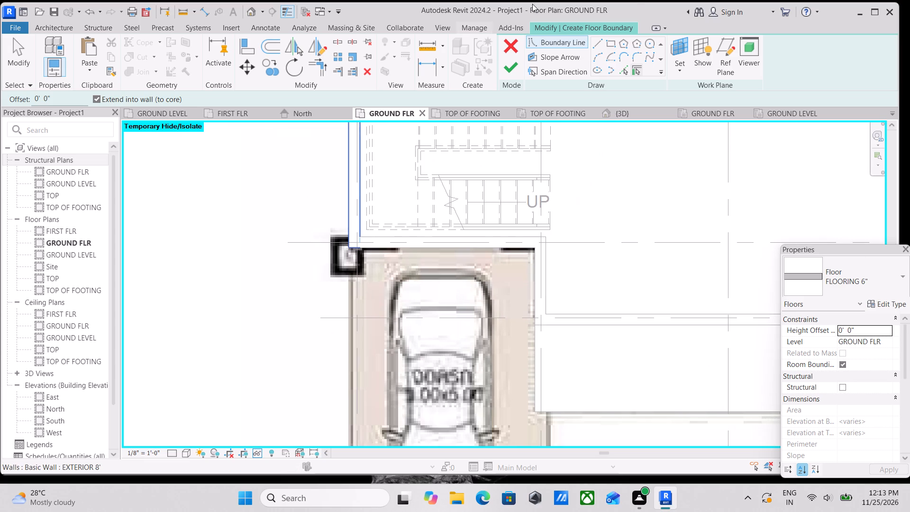
{"action": "left_click", "coordinate": [614, 43]}
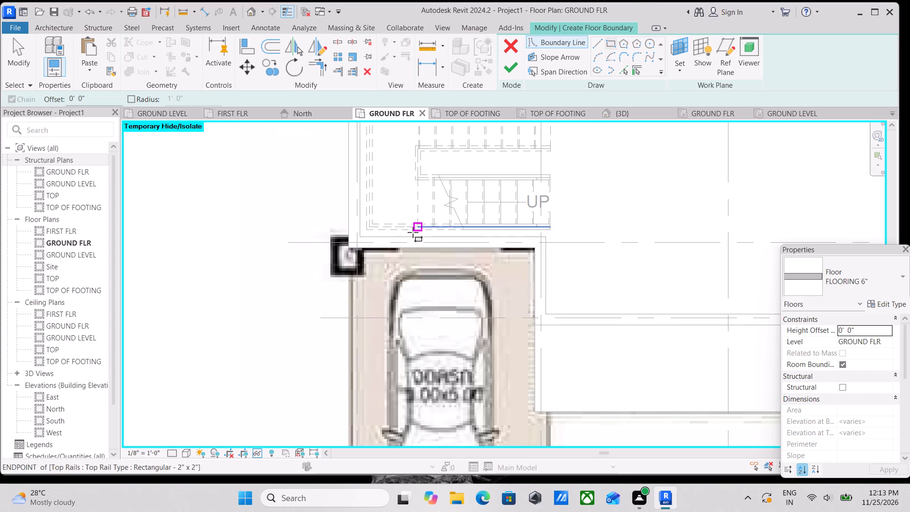
{"action": "middle_click_drag", "start_coordinate": [413, 233], "coordinate": [456, 143]}
{"action": "scroll", "coordinate": [457, 264], "scroll_direction": "down", "scroll_amount": 3}
{"action": "middle_click_drag", "start_coordinate": [457, 264], "coordinate": [428, 225]}
{"action": "middle_click_drag", "start_coordinate": [398, 217], "coordinate": [404, 256]}
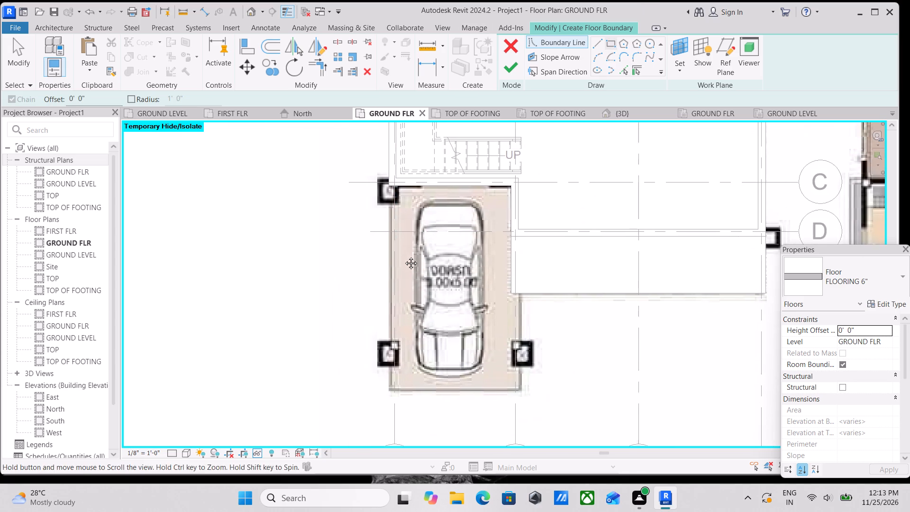
{"action": "middle_click_drag", "start_coordinate": [404, 256], "coordinate": [404, 261]}
{"action": "scroll", "coordinate": [416, 204], "scroll_direction": "up", "scroll_amount": 2}
{"action": "scroll", "coordinate": [544, 201], "scroll_direction": "up", "scroll_amount": 1}
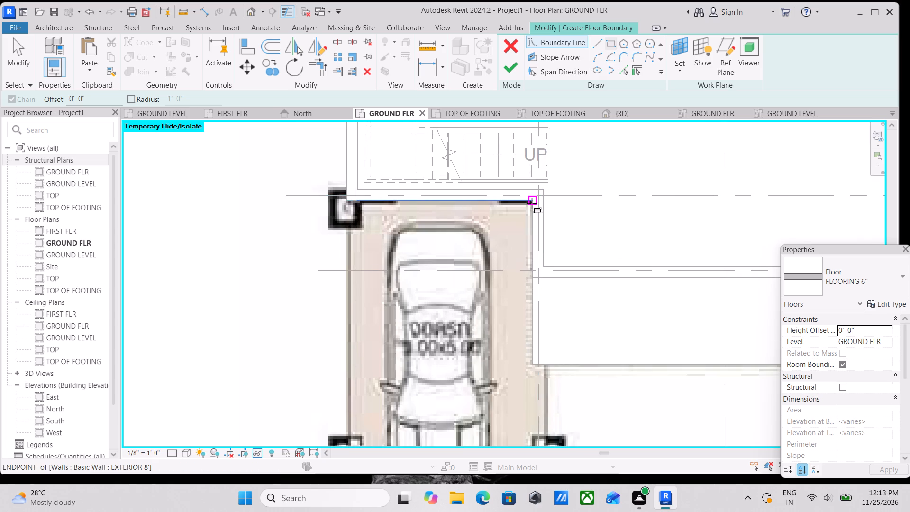
{"action": "left_click", "coordinate": [532, 203]}
{"action": "middle_click_drag", "start_coordinate": [454, 285], "coordinate": [471, 178]}
{"action": "scroll", "coordinate": [473, 175], "scroll_direction": "down", "scroll_amount": 1}
{"action": "middle_click_drag", "start_coordinate": [443, 311], "coordinate": [452, 293]}
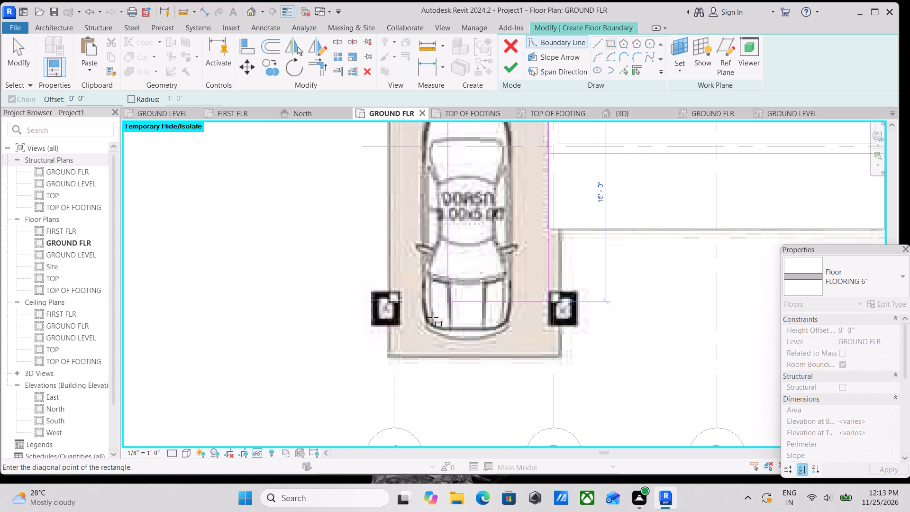
{"action": "left_click", "coordinate": [388, 356]}
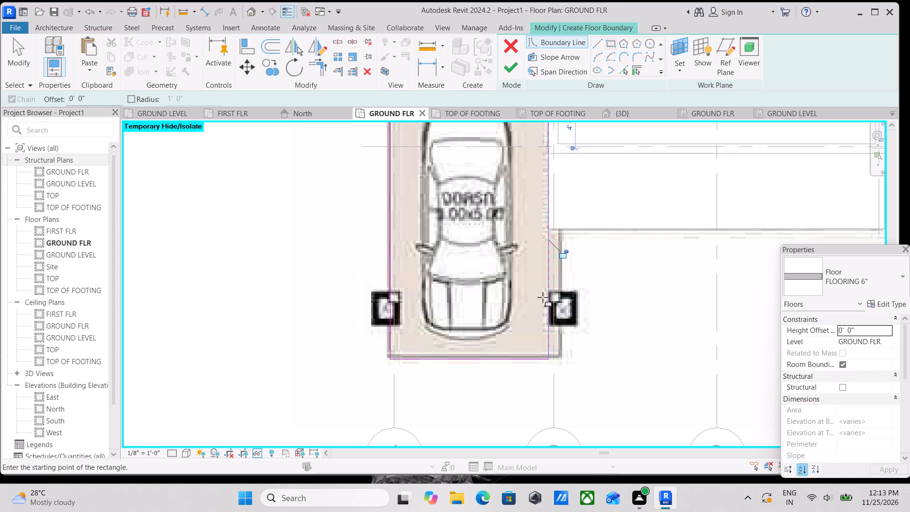
{"action": "key", "text": "Escape"}
{"action": "scroll", "coordinate": [571, 331], "scroll_direction": "up", "scroll_amount": 2}
{"action": "key", "text": "Escape"}
{"action": "key", "text": "Escape"}
Shorten the carport boundary's edge beside grid 2 so that it ends at the porch floor's front corner.
{"action": "left_click", "coordinate": [536, 288]}
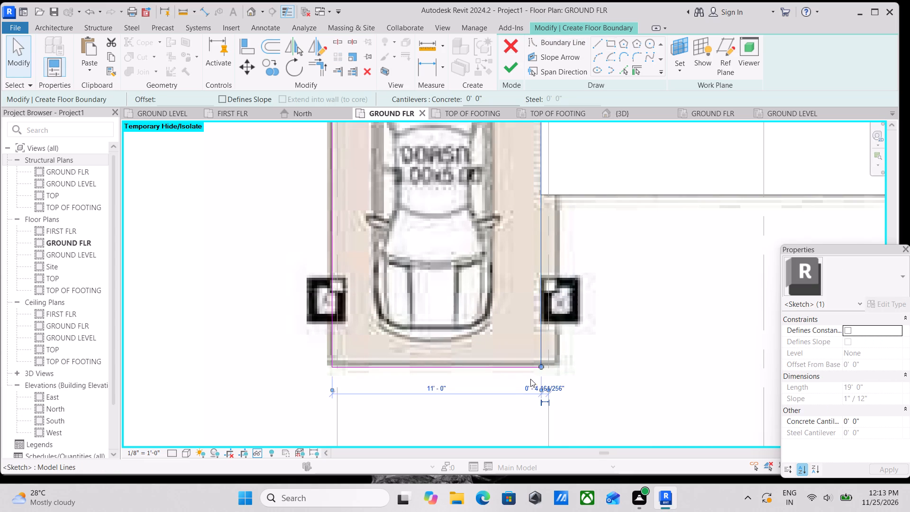
{"action": "scroll", "coordinate": [530, 379], "scroll_direction": "up", "scroll_amount": 2}
{"action": "left_click_drag", "start_coordinate": [543, 366], "coordinate": [541, 178]}
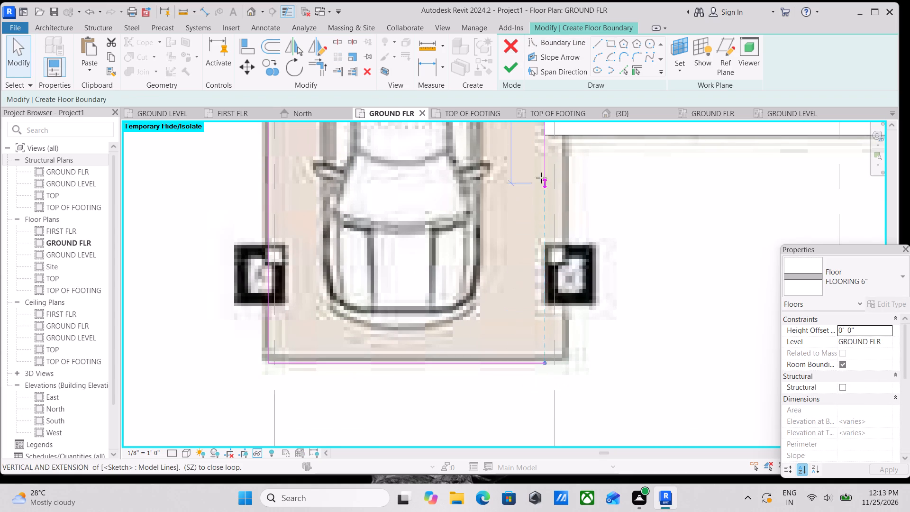
{"action": "left_click_drag", "start_coordinate": [541, 178], "coordinate": [549, 137]}
{"action": "key", "text": "Escape"}
Close the carport boundary with lines running 1'-0" along the porch's front edge, down and back to the carport's front edge, and finish the floor.
{"action": "scroll", "coordinate": [534, 176], "scroll_direction": "up", "scroll_amount": 1}
{"action": "middle_click_drag", "start_coordinate": [535, 165], "coordinate": [498, 348]}
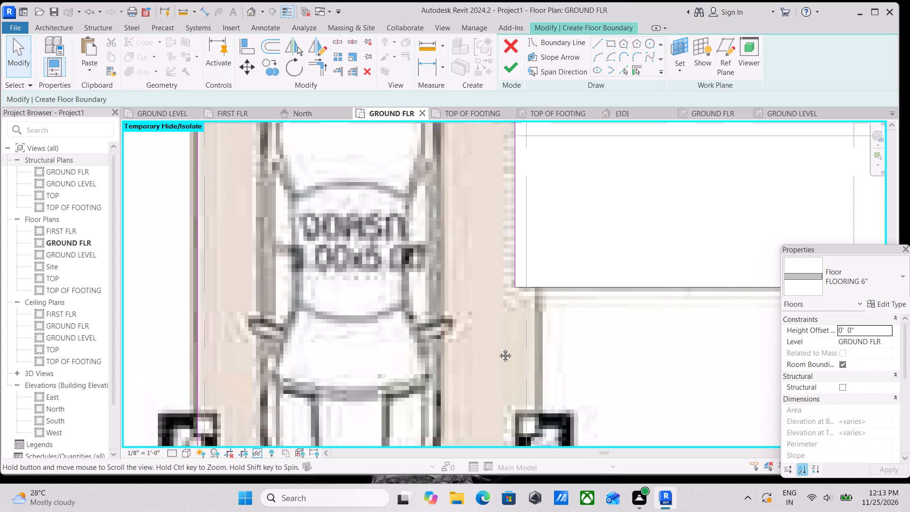
{"action": "middle_click_drag", "start_coordinate": [498, 348], "coordinate": [496, 355]}
{"action": "scroll", "coordinate": [522, 274], "scroll_direction": "up", "scroll_amount": 2}
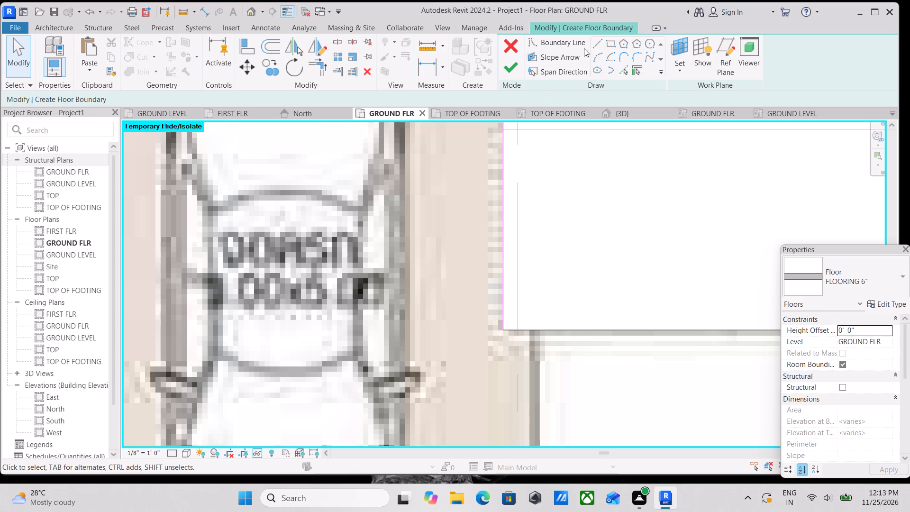
{"action": "left_click", "coordinate": [598, 43]}
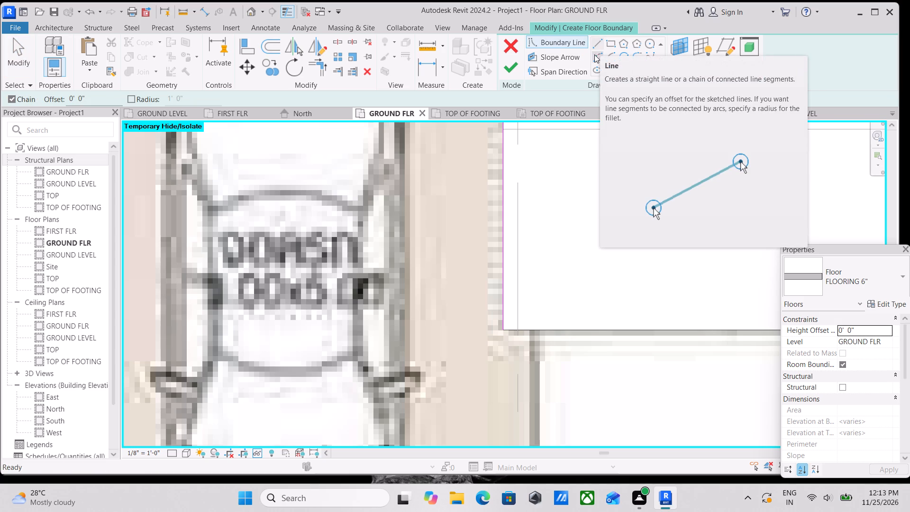
{"action": "scroll", "coordinate": [518, 217], "scroll_direction": "up", "scroll_amount": 3}
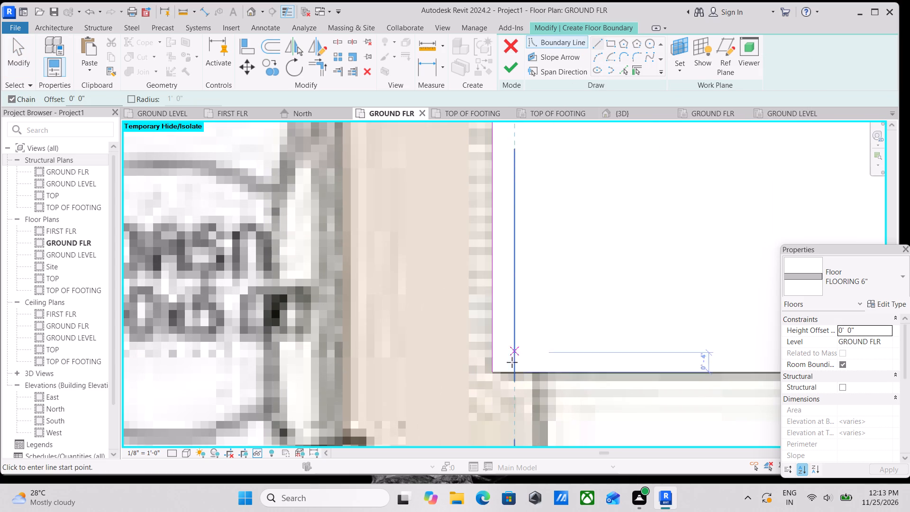
{"action": "middle_click_drag", "start_coordinate": [505, 367], "coordinate": [498, 311]}
{"action": "left_click", "coordinate": [483, 316]}
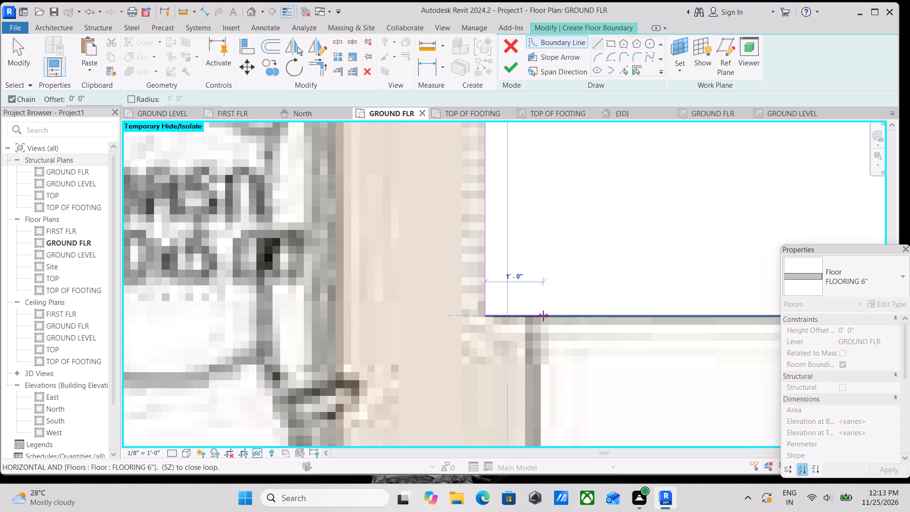
{"action": "left_click", "coordinate": [542, 317]}
{"action": "middle_click_drag", "start_coordinate": [532, 371], "coordinate": [545, 191]}
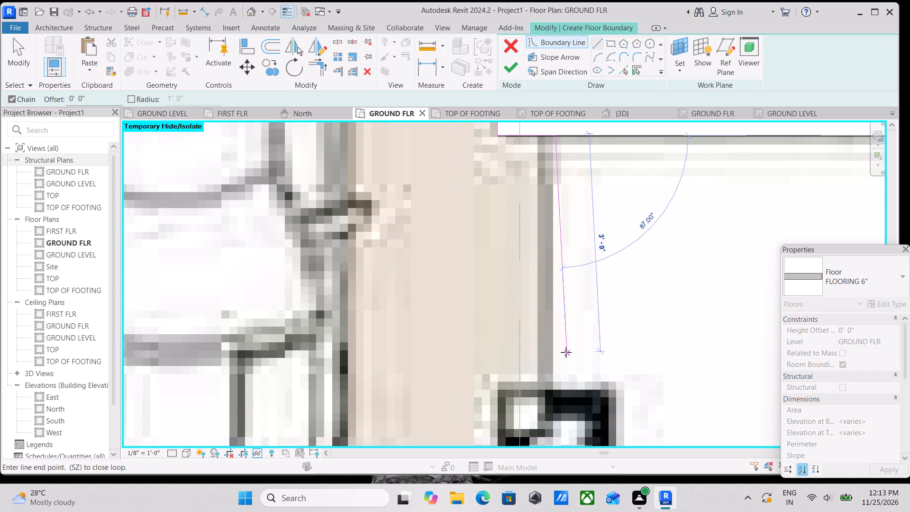
{"action": "scroll", "coordinate": [565, 353], "scroll_direction": "down", "scroll_amount": 1}
{"action": "middle_click_drag", "start_coordinate": [565, 353], "coordinate": [558, 197]}
{"action": "scroll", "coordinate": [555, 343], "scroll_direction": "down", "scroll_amount": 1}
{"action": "middle_click_drag", "start_coordinate": [553, 342], "coordinate": [559, 207]}
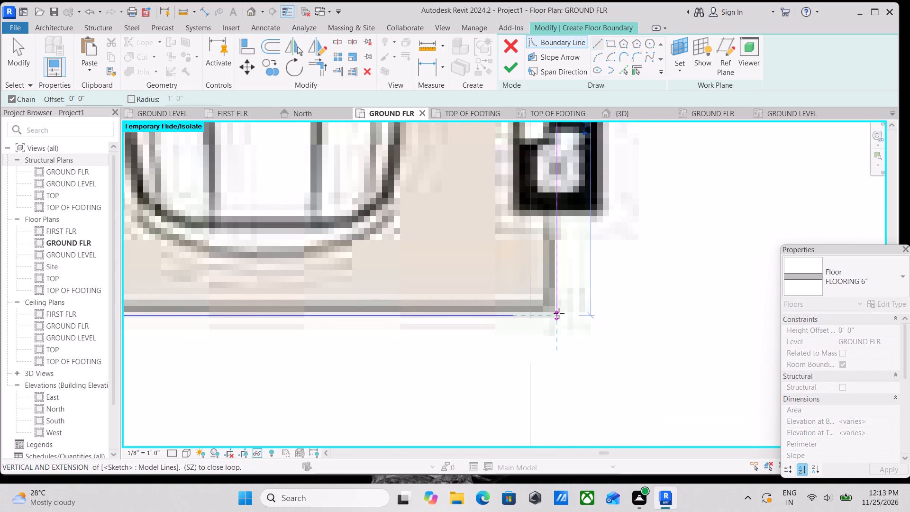
{"action": "left_click", "coordinate": [559, 313]}
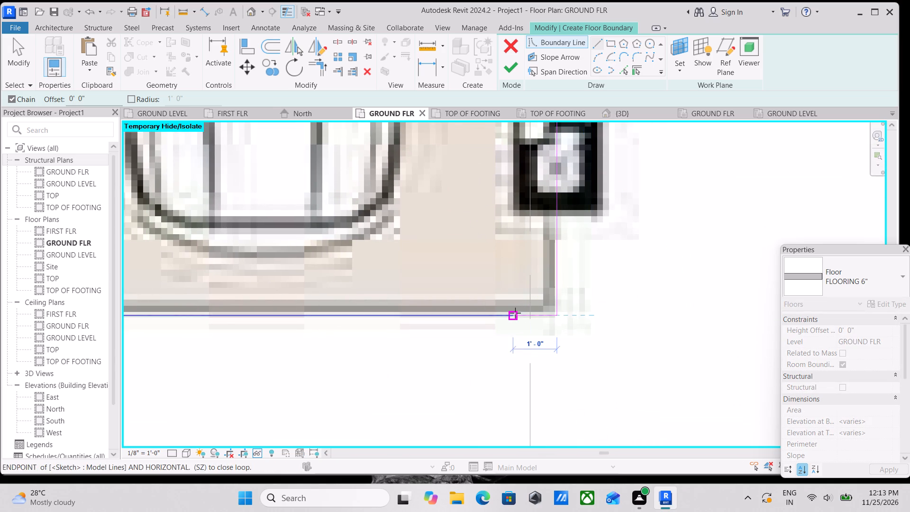
{"action": "left_click", "coordinate": [515, 313]}
{"action": "key", "text": "Escape"}
{"action": "scroll", "coordinate": [515, 313], "scroll_direction": "down", "scroll_amount": 5}
{"action": "key", "text": "Escape"}
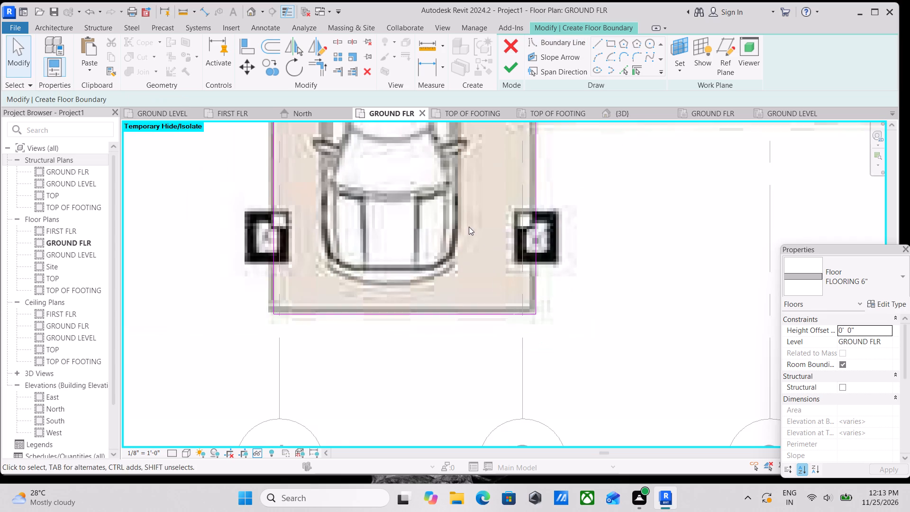
{"action": "scroll", "coordinate": [469, 227], "scroll_direction": "down", "scroll_amount": 3}
{"action": "middle_click_drag", "start_coordinate": [469, 233], "coordinate": [482, 290]}
{"action": "scroll", "coordinate": [457, 236], "scroll_direction": "down", "scroll_amount": 1}
{"action": "middle_click_drag", "start_coordinate": [457, 240], "coordinate": [459, 292]}
{"action": "left_click", "coordinate": [515, 63]}
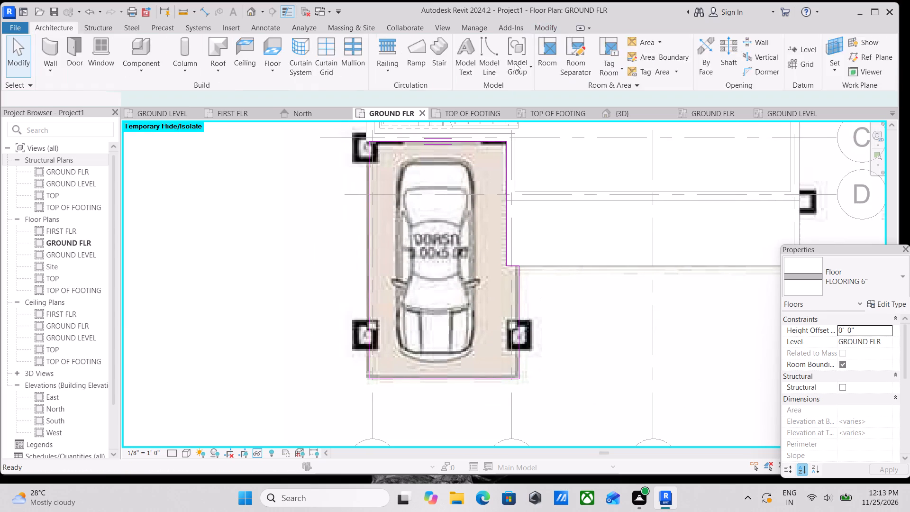
{"action": "middle_click_drag", "start_coordinate": [515, 211], "coordinate": [502, 289]}
{"action": "key", "text": "Escape"}
Review the carport and porch floor outlines against the reference layout in the GROUND FLR floor plan.
{"action": "middle_click_drag", "start_coordinate": [501, 248], "coordinate": [489, 285]}
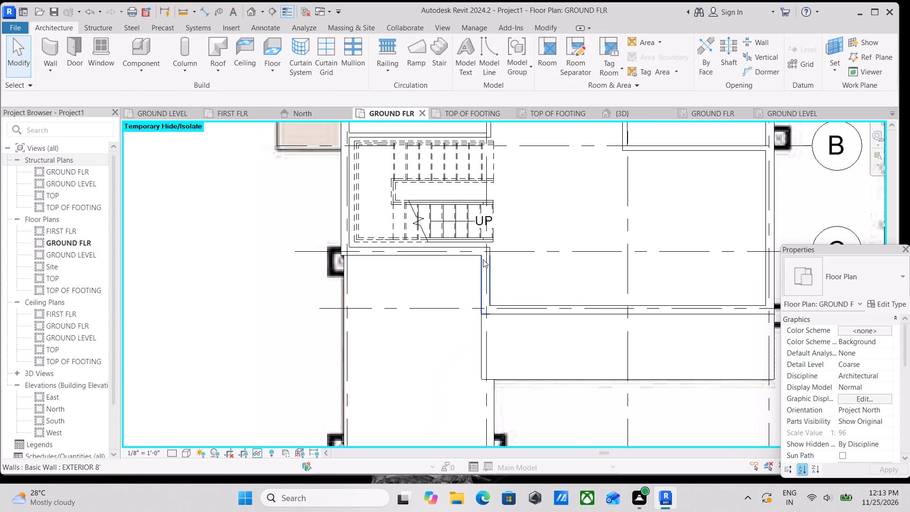
{"action": "scroll", "coordinate": [483, 259], "scroll_direction": "up", "scroll_amount": 2}
{"action": "scroll", "coordinate": [483, 259], "scroll_direction": "down", "scroll_amount": 3}
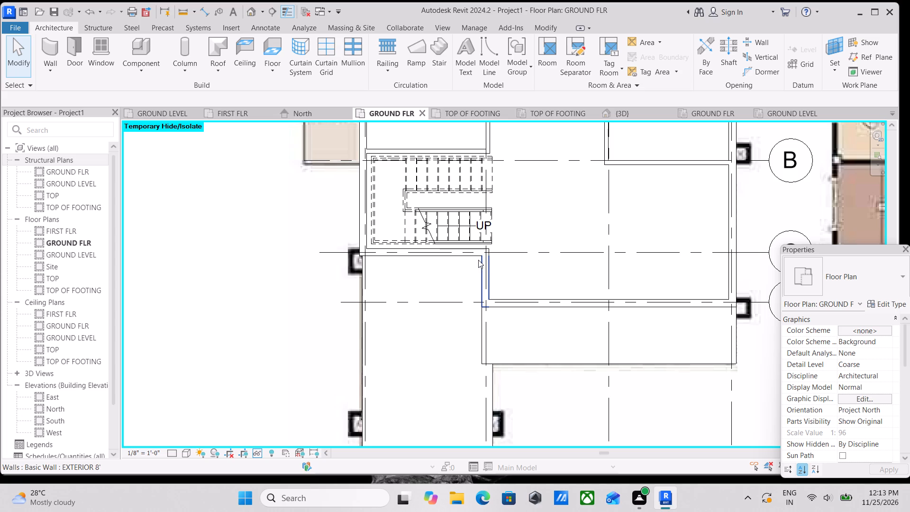
{"action": "scroll", "coordinate": [478, 260], "scroll_direction": "down", "scroll_amount": 6}
{"action": "middle_click_drag", "start_coordinate": [481, 246], "coordinate": [476, 282]}
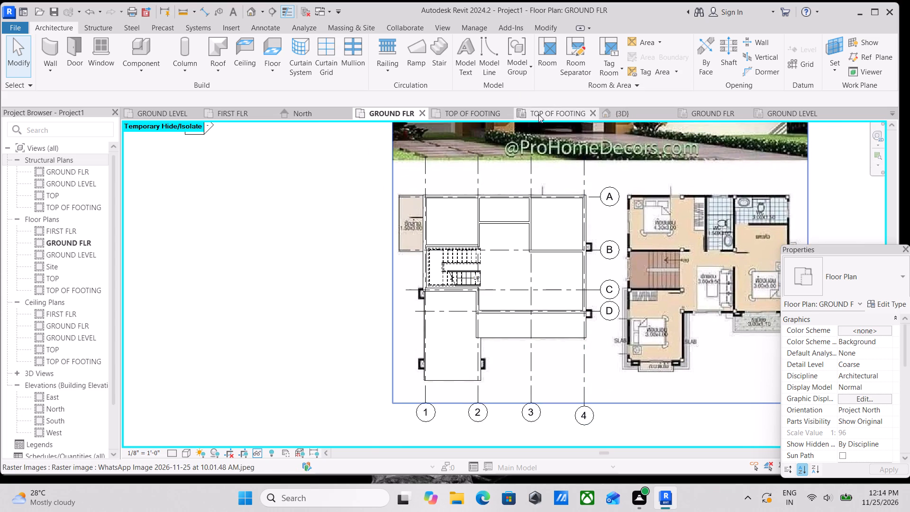
{"action": "scroll", "coordinate": [529, 121], "scroll_direction": "up", "scroll_amount": 3}
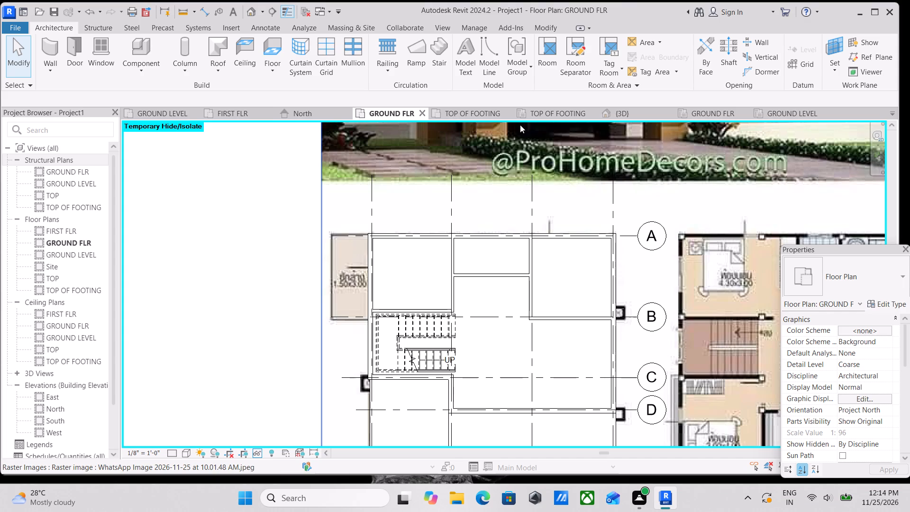
{"action": "scroll", "coordinate": [528, 163], "scroll_direction": "down", "scroll_amount": 1}
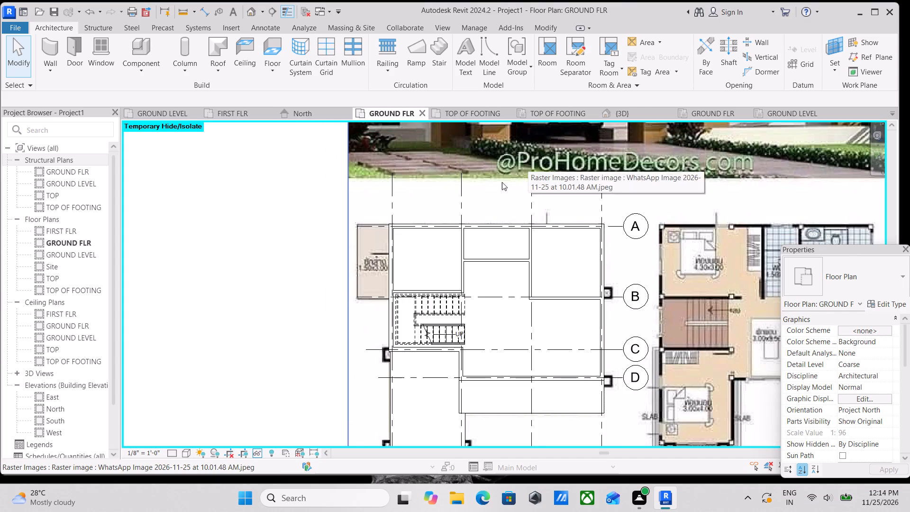
{"action": "scroll", "coordinate": [610, 256], "scroll_direction": "down", "scroll_amount": 1}
{"action": "middle_click_drag", "start_coordinate": [596, 256], "coordinate": [548, 242]}
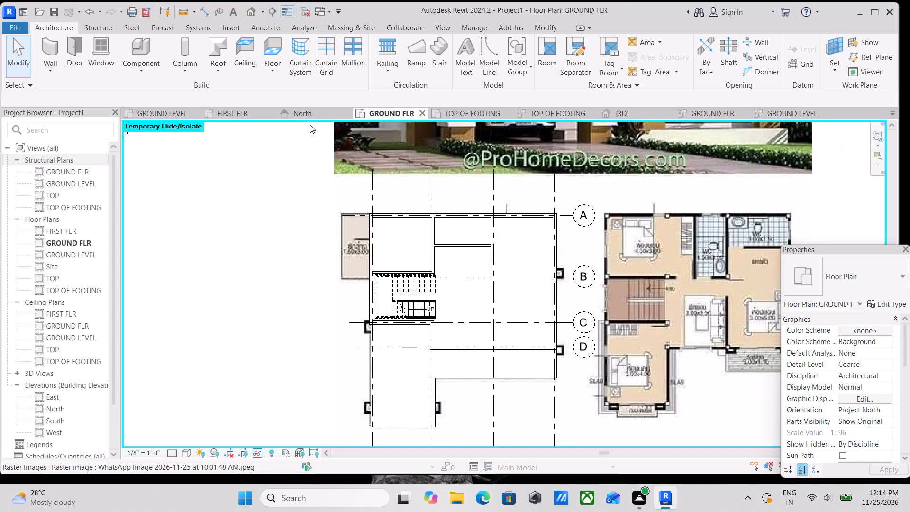
Inspect the ground floor slabs and walls in the 3D view and the GROUND FLR and GROUND LEVEL structural plans.
{"action": "left_click", "coordinate": [623, 114]}
{"action": "scroll", "coordinate": [365, 303], "scroll_direction": "up", "scroll_amount": 2}
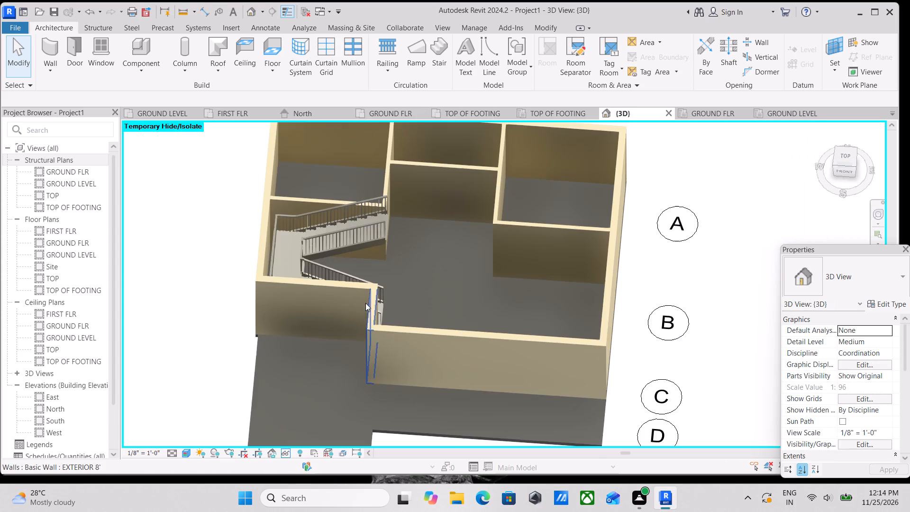
{"action": "middle_click_drag", "start_coordinate": [366, 303], "coordinate": [417, 289]}
{"action": "scroll", "coordinate": [485, 310], "scroll_direction": "down", "scroll_amount": 3}
{"action": "middle_click_drag", "start_coordinate": [518, 301], "coordinate": [401, 277], "text": "shift"}
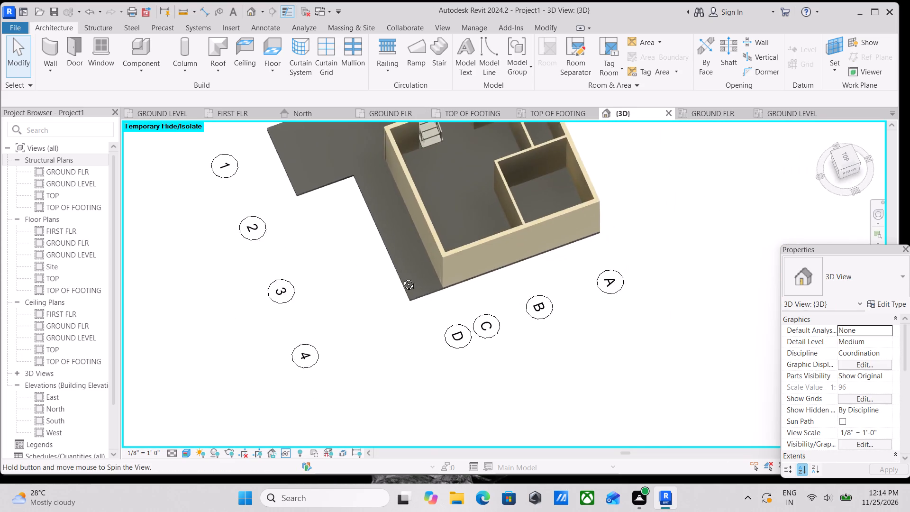
{"action": "middle_click_drag", "start_coordinate": [401, 277], "coordinate": [582, 322], "text": "shift"}
{"action": "middle_click_drag", "start_coordinate": [535, 317], "coordinate": [481, 304], "text": "shift"}
{"action": "middle_click_drag", "start_coordinate": [482, 303], "coordinate": [503, 370]}
{"action": "middle_click_drag", "start_coordinate": [541, 315], "coordinate": [519, 319], "text": "shift"}
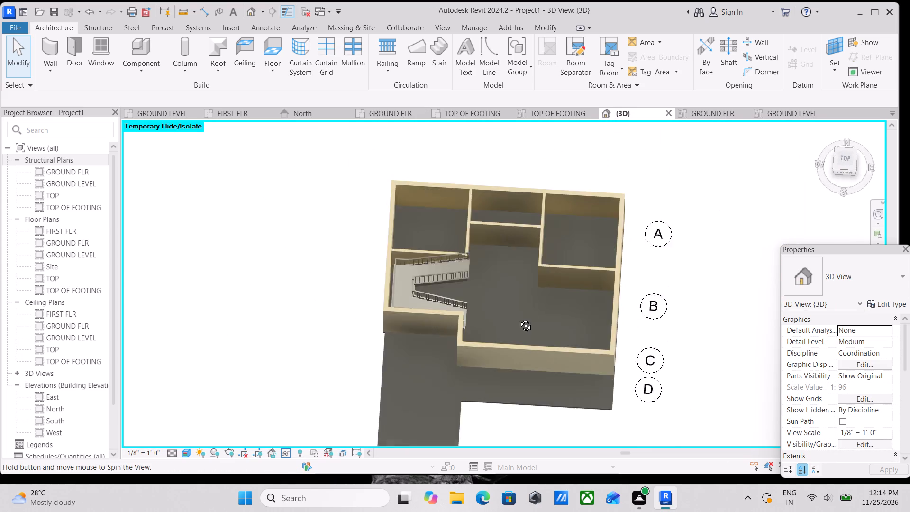
{"action": "middle_click_drag", "start_coordinate": [519, 319], "coordinate": [500, 293], "text": "shift"}
{"action": "middle_click_drag", "start_coordinate": [501, 293], "coordinate": [562, 379]}
{"action": "middle_click_drag", "start_coordinate": [543, 331], "coordinate": [575, 366], "text": "shift"}
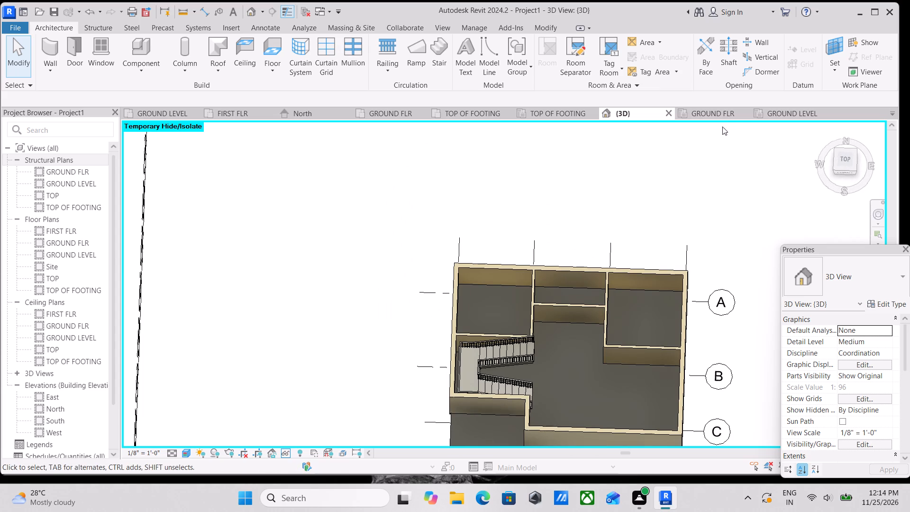
{"action": "left_click", "coordinate": [704, 113]}
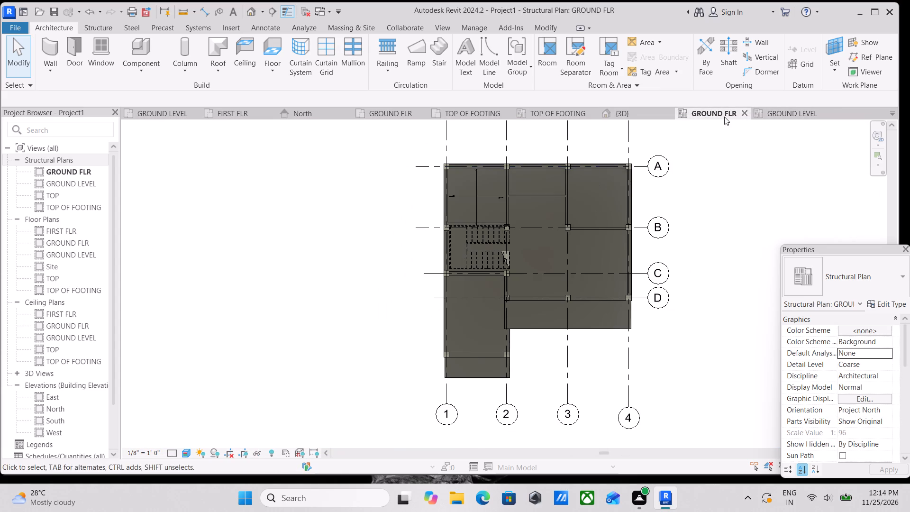
{"action": "left_click", "coordinate": [764, 115]}
{"action": "middle_click_drag", "start_coordinate": [464, 290], "coordinate": [480, 346]}
{"action": "middle_click_drag", "start_coordinate": [520, 261], "coordinate": [562, 364]}
Set the GROUND FLR floor plan's visual style to Wireframe.
{"action": "left_click", "coordinate": [392, 111]}
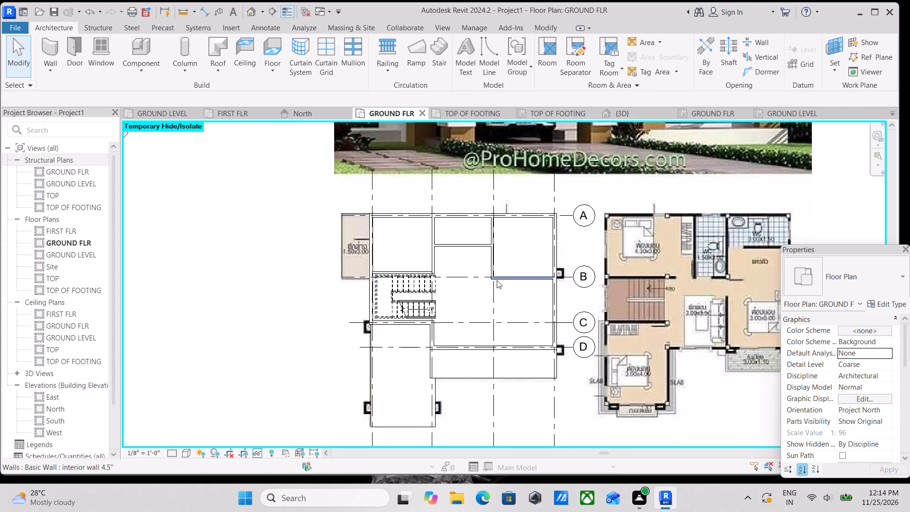
{"action": "middle_click_drag", "start_coordinate": [497, 281], "coordinate": [497, 327]}
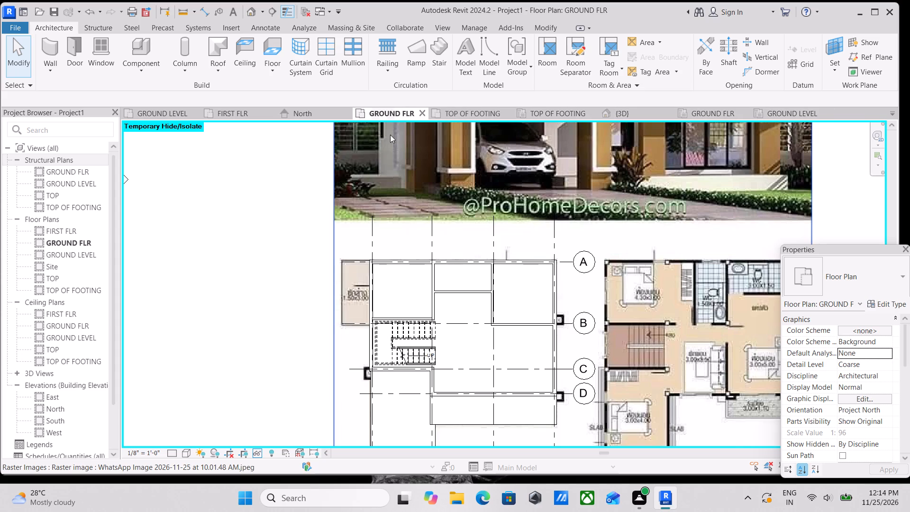
{"action": "scroll", "coordinate": [506, 279], "scroll_direction": "up", "scroll_amount": 3}
{"action": "middle_click_drag", "start_coordinate": [491, 289], "coordinate": [439, 282]}
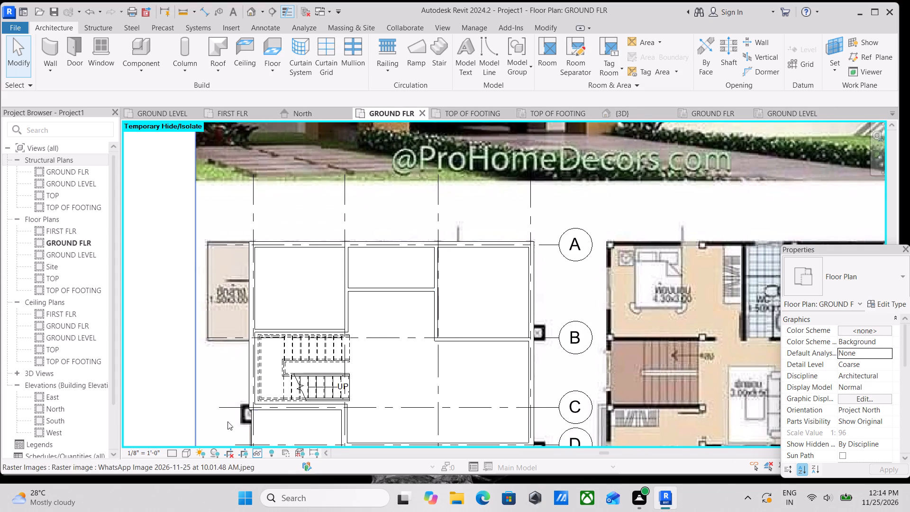
{"action": "left_click", "coordinate": [180, 453]}
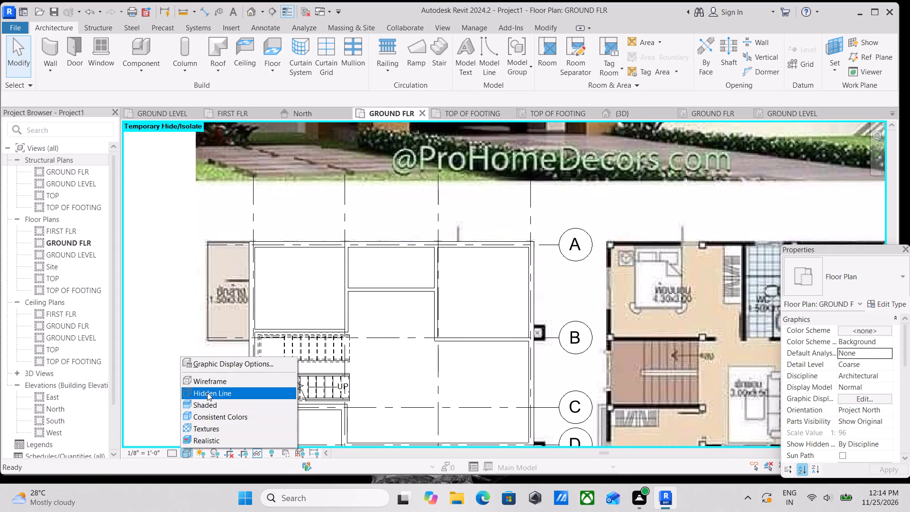
{"action": "left_click", "coordinate": [208, 383]}
Start door placement with the Single-Flush 36" x 84" type and examine the reference plan's door openings around the rooms, stairs and carport.
{"action": "scroll", "coordinate": [460, 255], "scroll_direction": "up", "scroll_amount": 2}
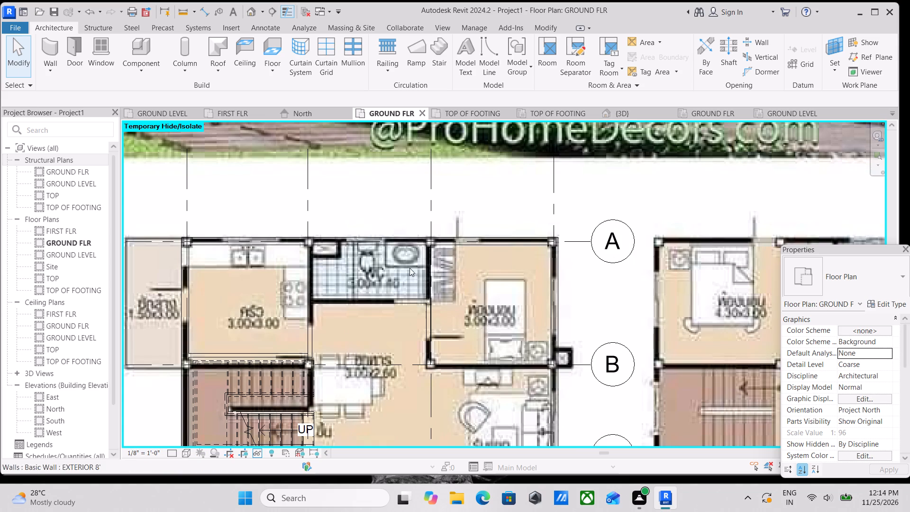
{"action": "scroll", "coordinate": [422, 303], "scroll_direction": "up", "scroll_amount": 2}
{"action": "middle_click_drag", "start_coordinate": [408, 307], "coordinate": [486, 321]}
{"action": "middle_click_drag", "start_coordinate": [469, 343], "coordinate": [499, 315]}
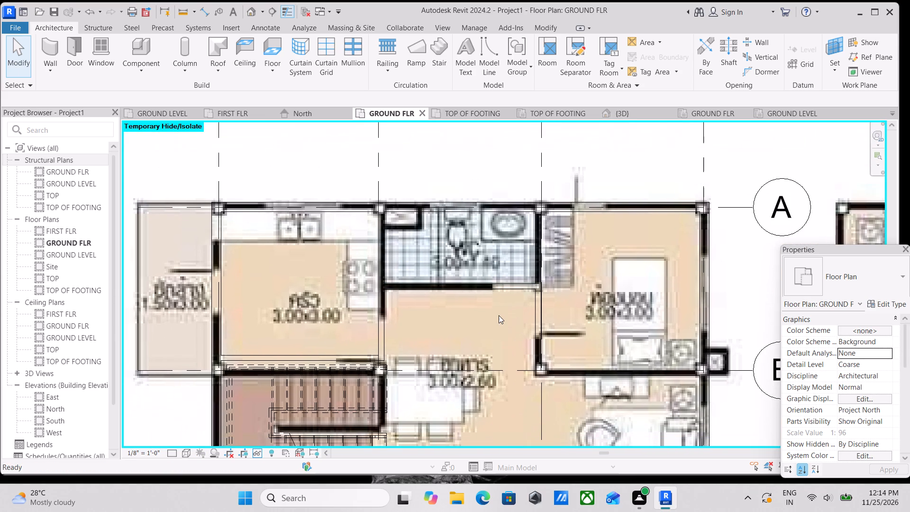
{"action": "type", "text": "DR"}
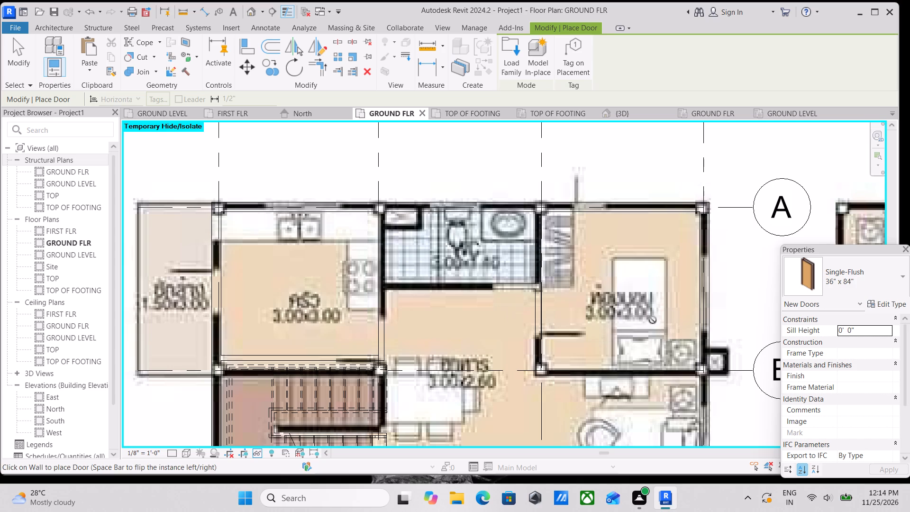
{"action": "left_click", "coordinate": [877, 281]}
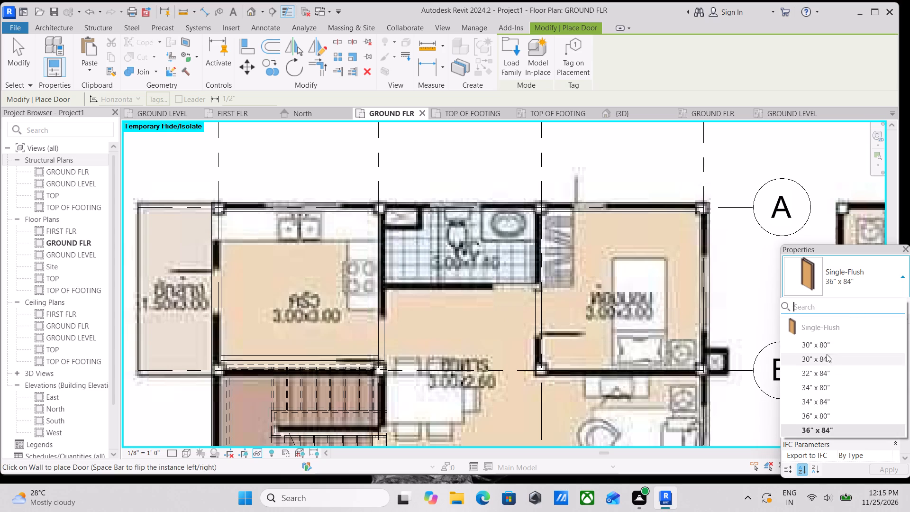
{"action": "left_click", "coordinate": [882, 278]}
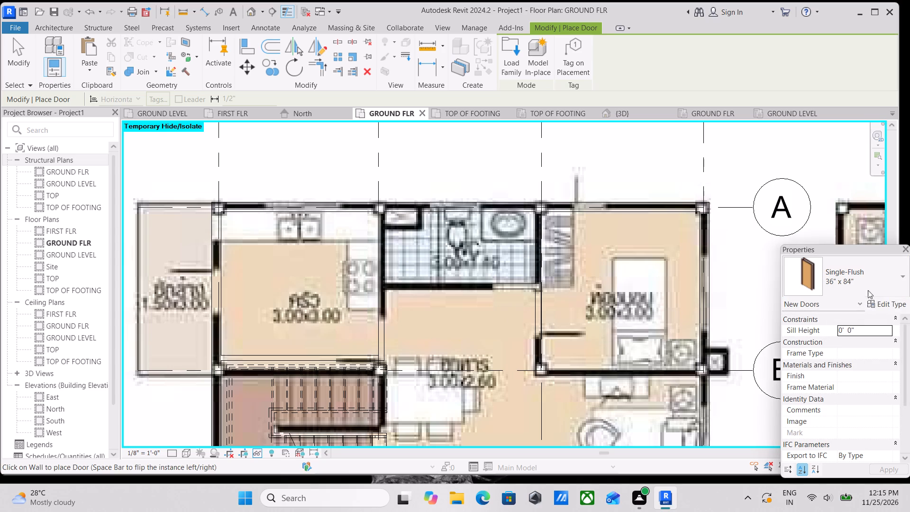
{"action": "scroll", "coordinate": [603, 397], "scroll_direction": "down", "scroll_amount": 3}
{"action": "middle_click_drag", "start_coordinate": [592, 378], "coordinate": [616, 234]}
{"action": "scroll", "coordinate": [479, 340], "scroll_direction": "up", "scroll_amount": 1}
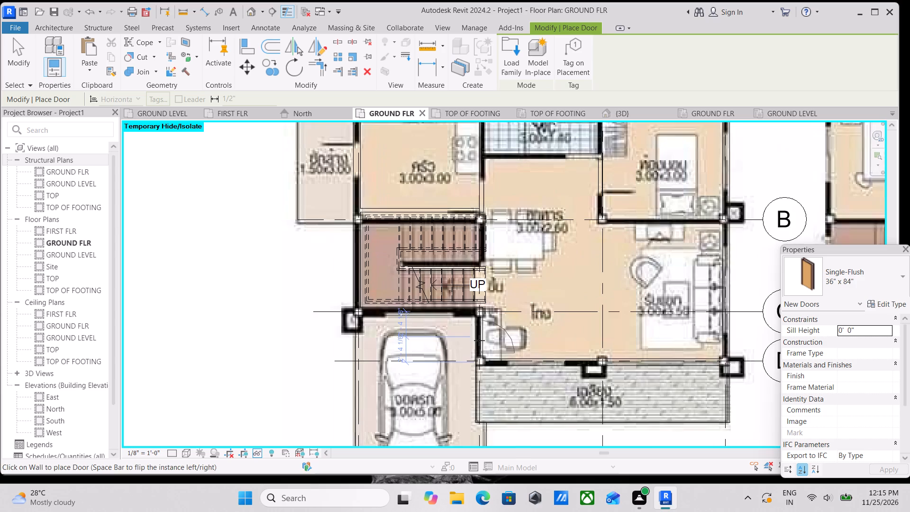
{"action": "scroll", "coordinate": [479, 340], "scroll_direction": "up", "scroll_amount": 7}
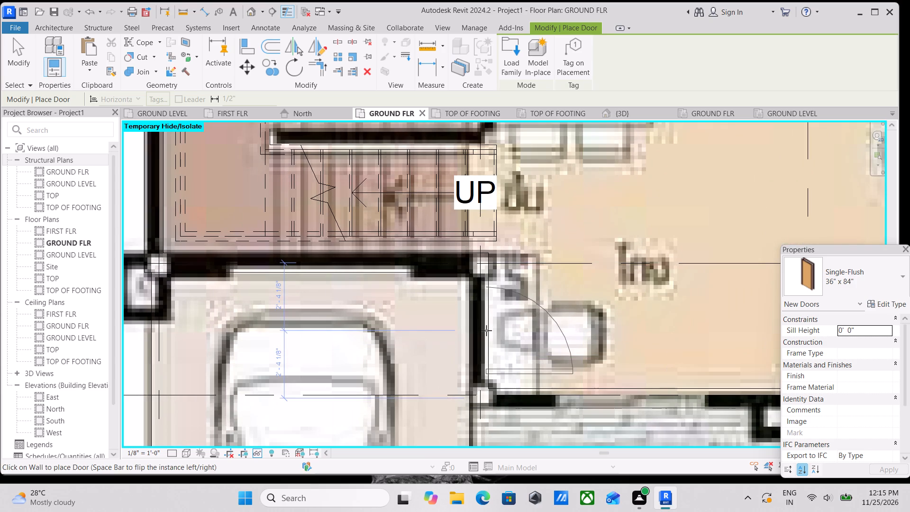
{"action": "scroll", "coordinate": [486, 330], "scroll_direction": "down", "scroll_amount": 3}
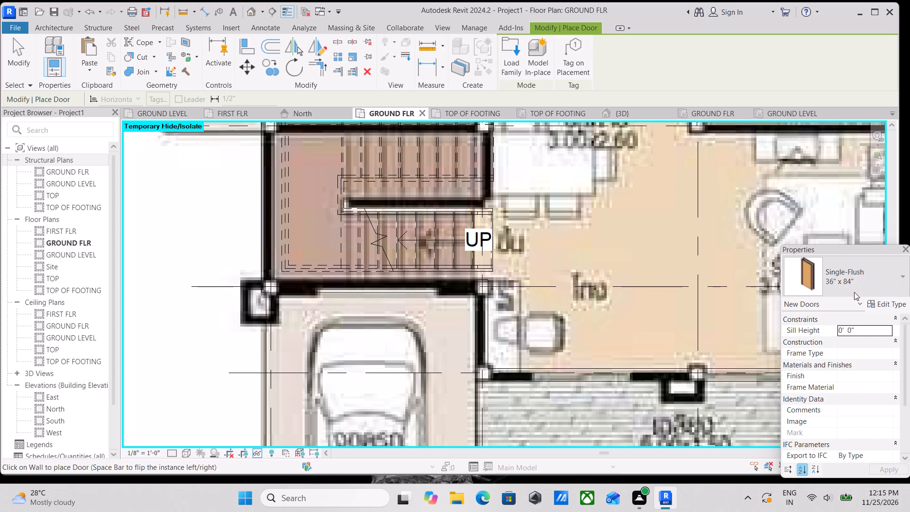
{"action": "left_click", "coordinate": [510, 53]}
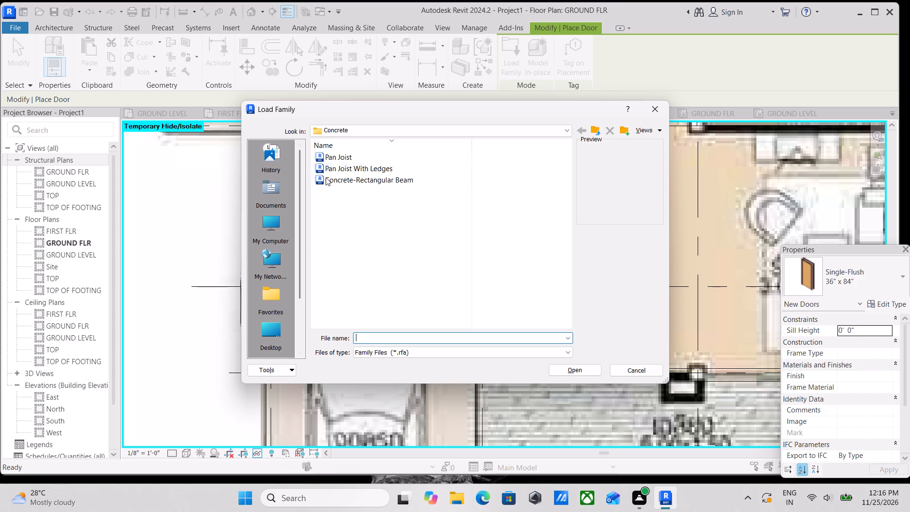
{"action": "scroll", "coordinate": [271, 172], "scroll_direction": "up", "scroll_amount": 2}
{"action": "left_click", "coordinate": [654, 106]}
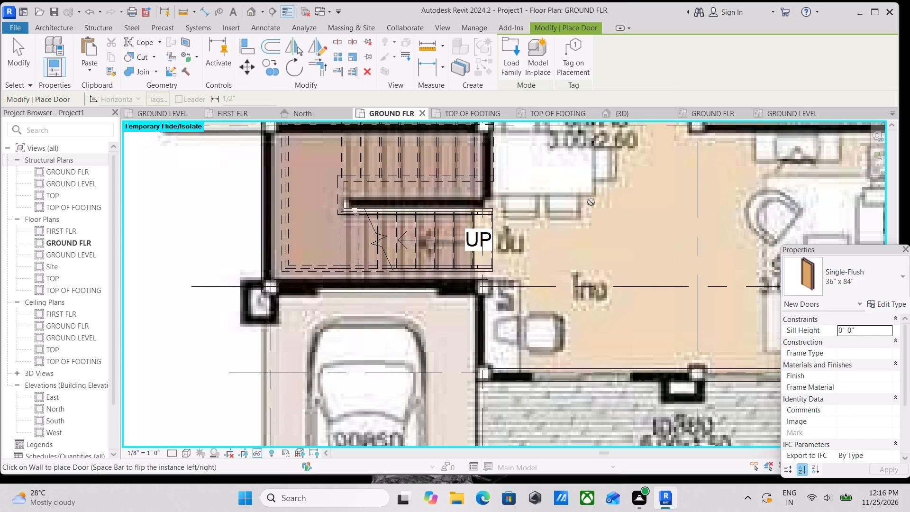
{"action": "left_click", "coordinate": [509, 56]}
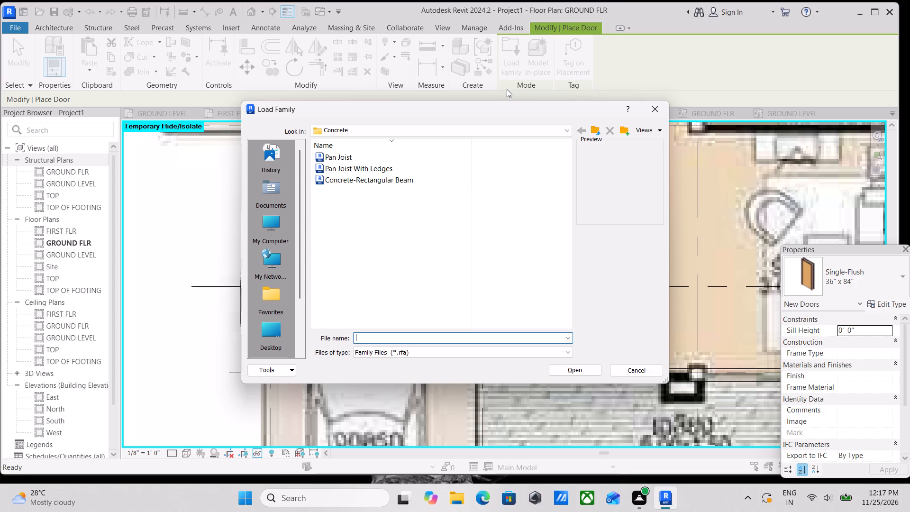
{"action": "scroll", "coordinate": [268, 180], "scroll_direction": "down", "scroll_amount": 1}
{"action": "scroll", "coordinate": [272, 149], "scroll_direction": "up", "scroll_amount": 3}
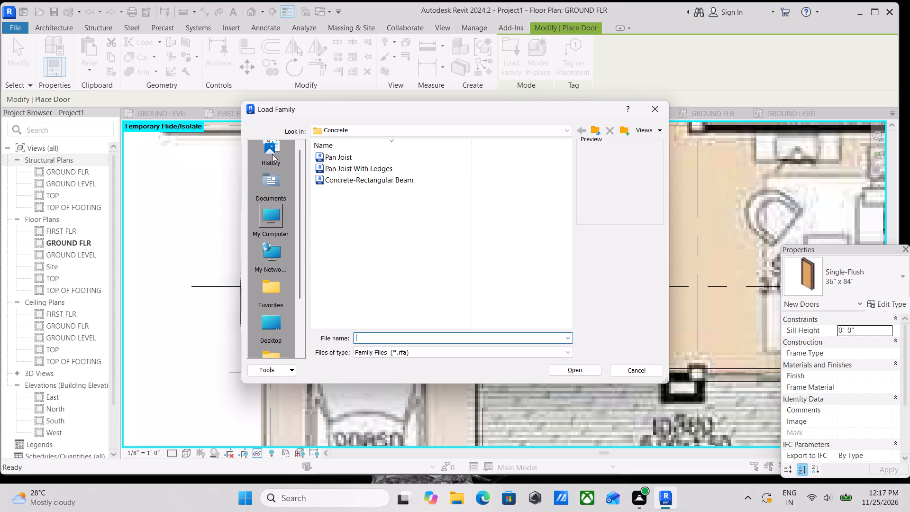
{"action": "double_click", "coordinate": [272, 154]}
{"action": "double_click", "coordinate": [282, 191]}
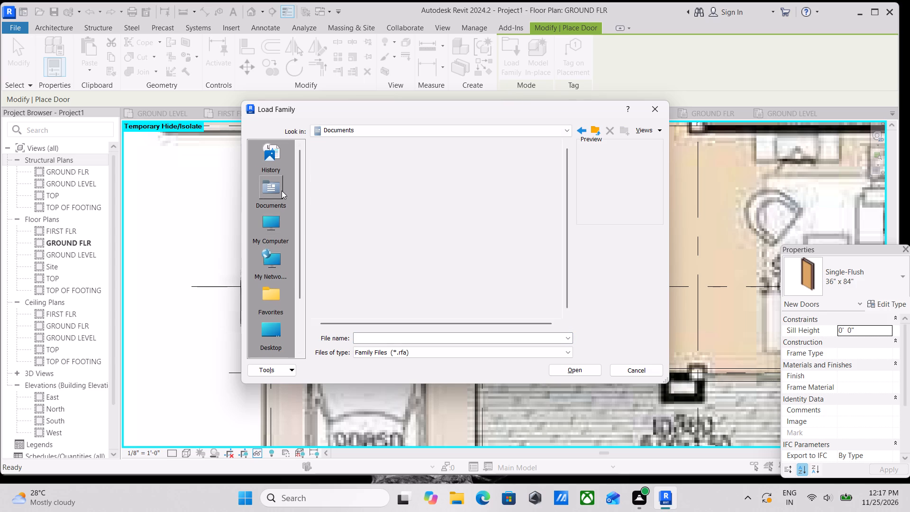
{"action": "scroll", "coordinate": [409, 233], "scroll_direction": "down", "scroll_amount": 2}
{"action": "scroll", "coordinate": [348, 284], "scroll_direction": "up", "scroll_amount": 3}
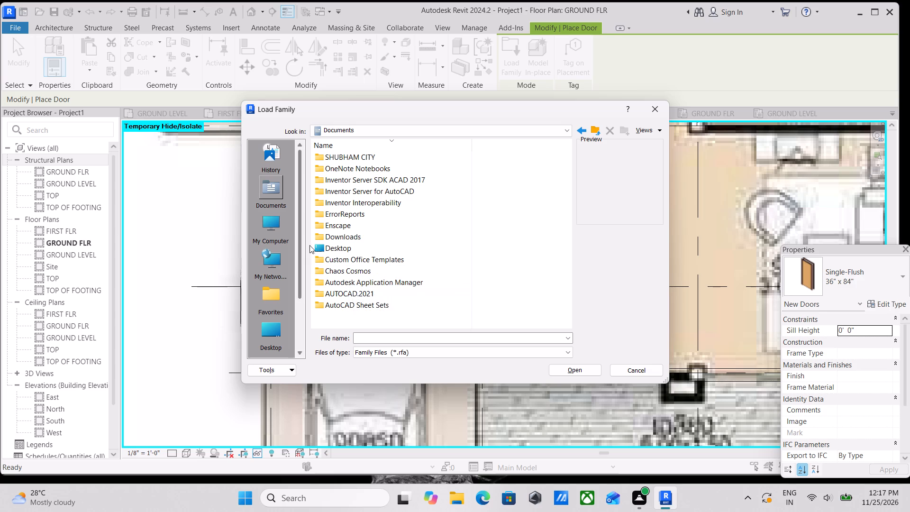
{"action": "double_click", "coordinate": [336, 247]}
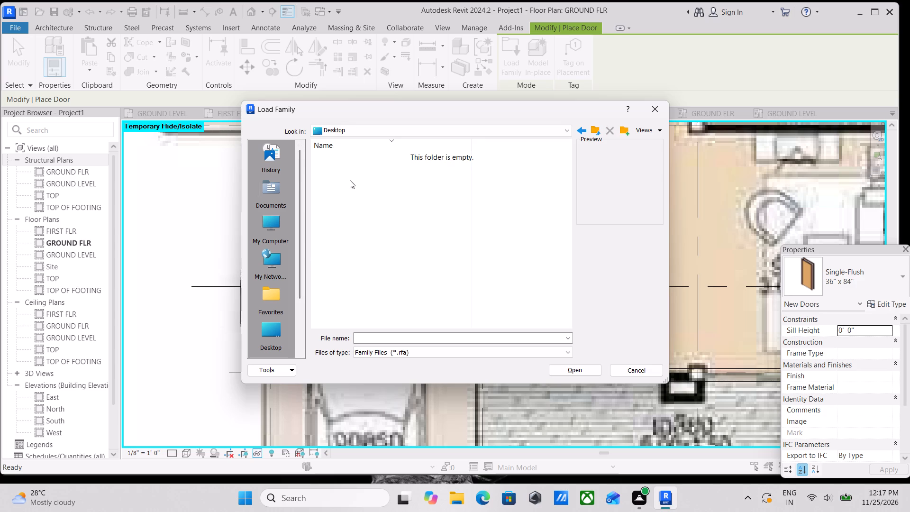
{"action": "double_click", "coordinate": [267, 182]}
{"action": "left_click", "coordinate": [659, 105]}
Browse the English-Imperial library and the SHUBHAM CITY folder in Documents for a door family to load.
{"action": "left_click", "coordinate": [510, 57]}
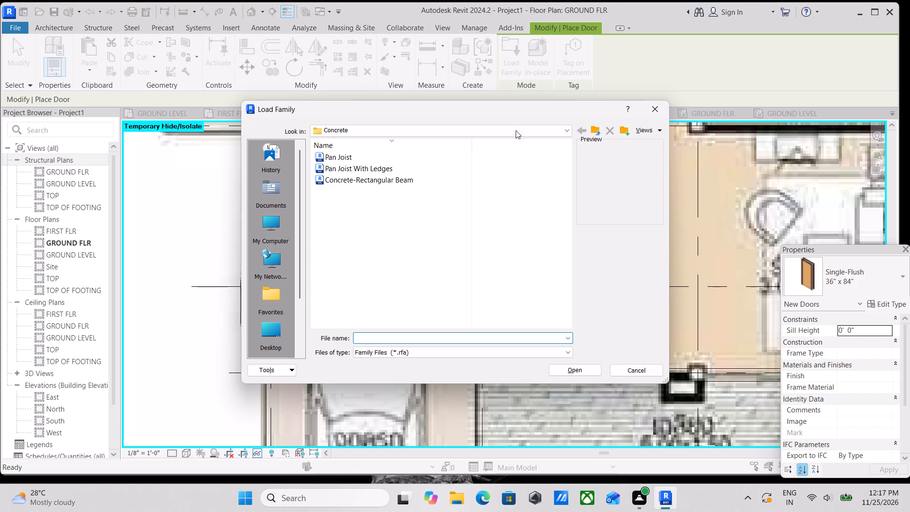
{"action": "left_click", "coordinate": [499, 130]}
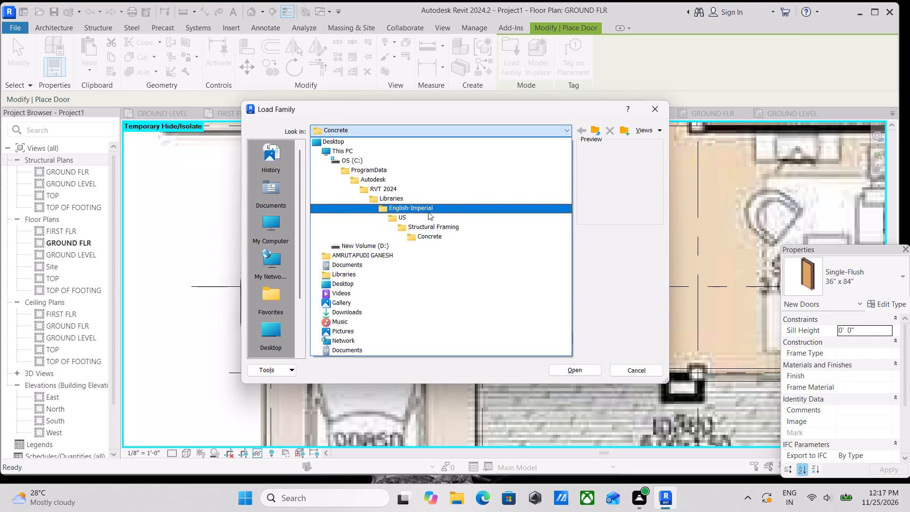
{"action": "left_click", "coordinate": [410, 210]}
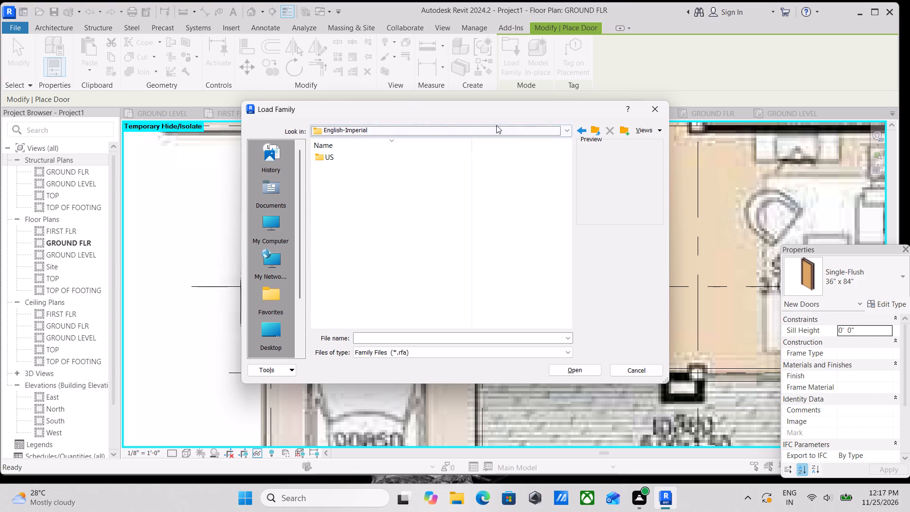
{"action": "double_click", "coordinate": [266, 185]}
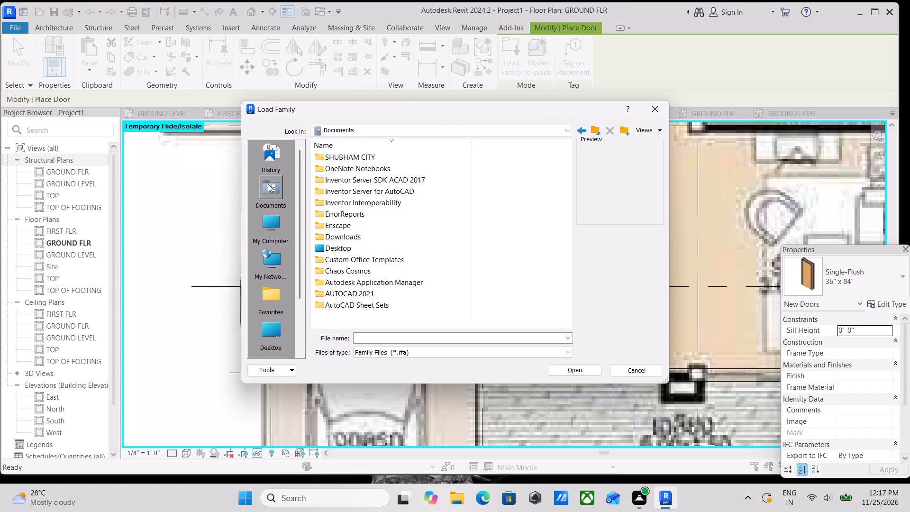
{"action": "double_click", "coordinate": [354, 156]}
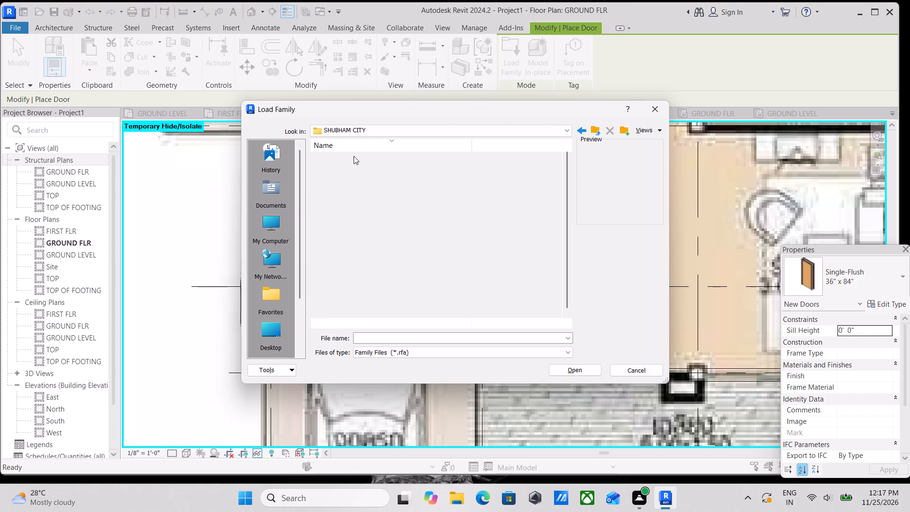
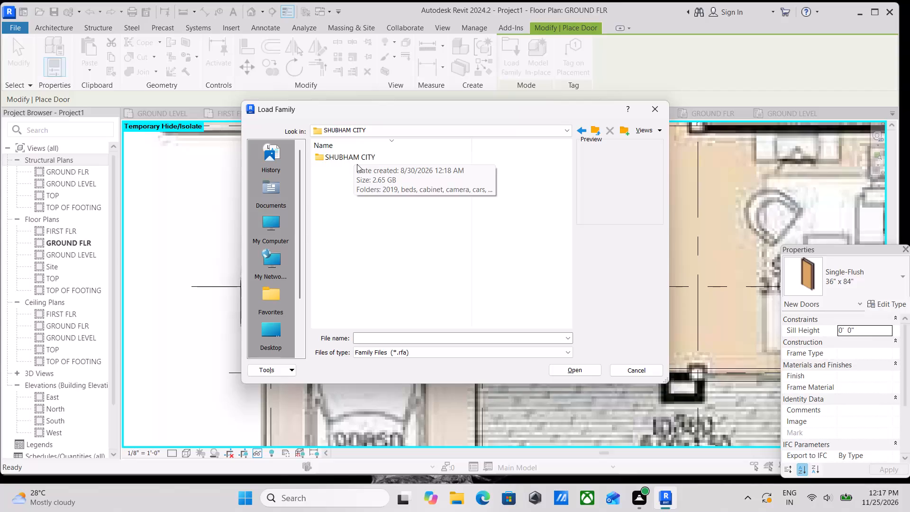
Browse the inner SHUBHAM CITY folder for door families and return to the English-Imperial library.
{"action": "double_click", "coordinate": [350, 156]}
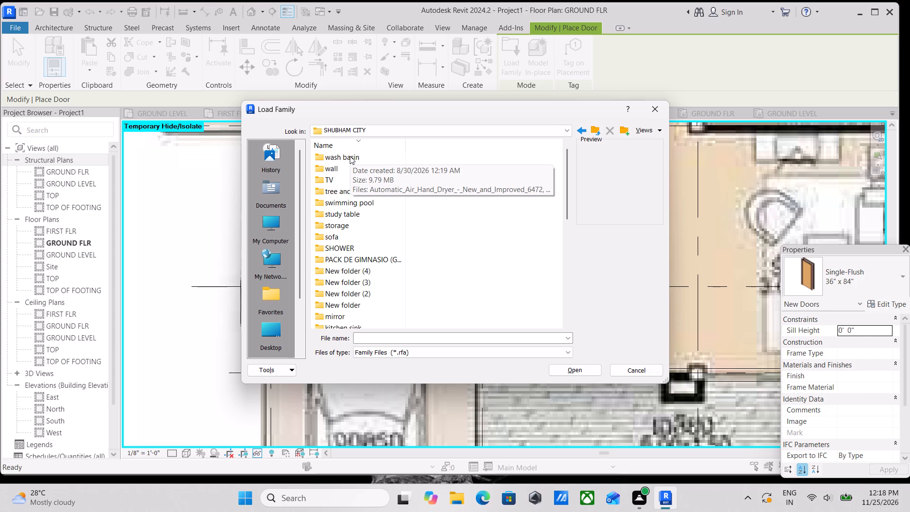
{"action": "scroll", "coordinate": [361, 237], "scroll_direction": "down", "scroll_amount": 2}
{"action": "scroll", "coordinate": [359, 262], "scroll_direction": "up", "scroll_amount": 2}
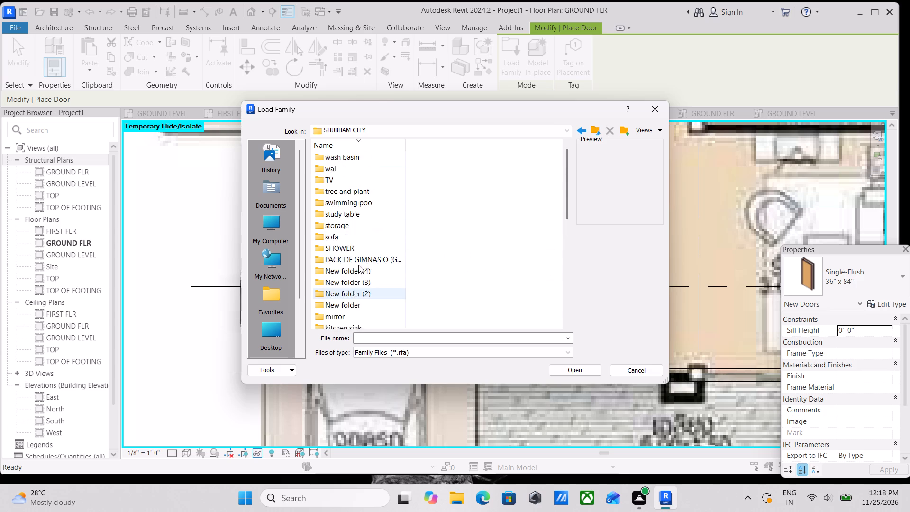
{"action": "scroll", "coordinate": [358, 265], "scroll_direction": "up", "scroll_amount": 1}
{"action": "scroll", "coordinate": [358, 265], "scroll_direction": "down", "scroll_amount": 11}
{"action": "scroll", "coordinate": [357, 267], "scroll_direction": "up", "scroll_amount": 1}
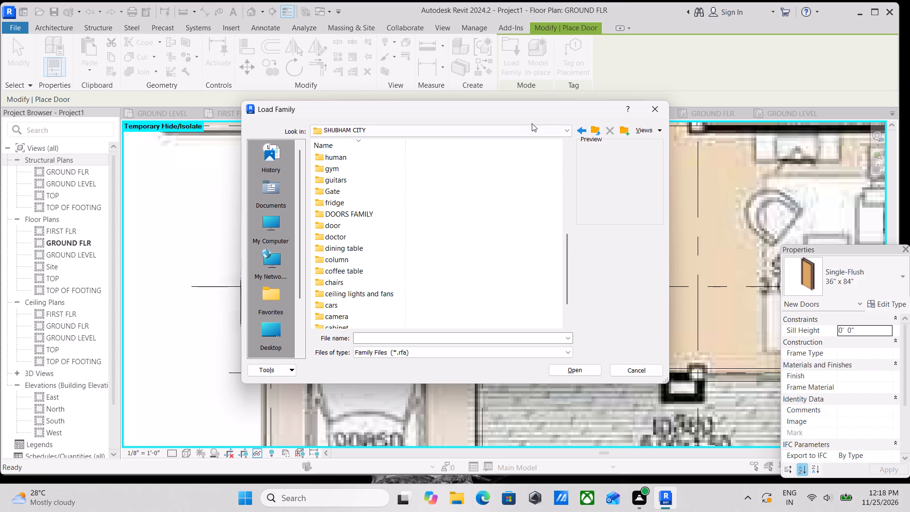
{"action": "left_click", "coordinate": [577, 129]}
{"action": "scroll", "coordinate": [303, 245], "scroll_direction": "down", "scroll_amount": 1}
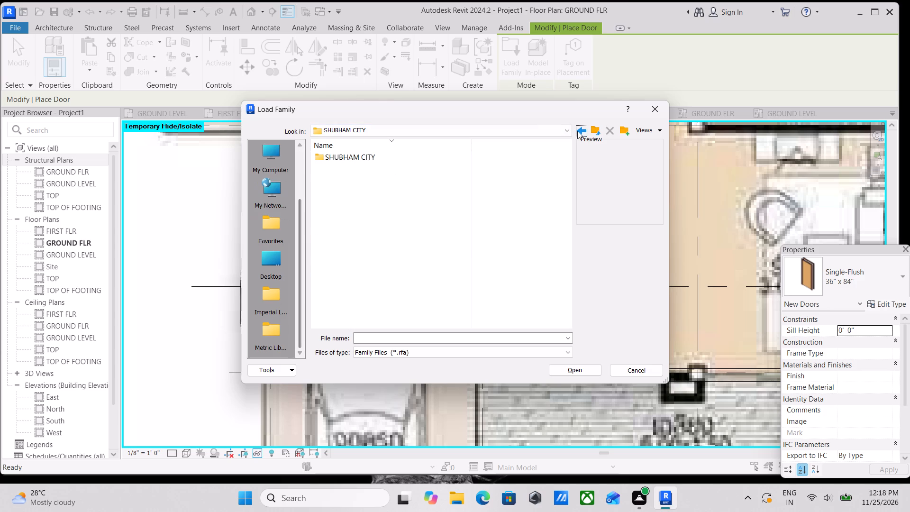
{"action": "left_click", "coordinate": [582, 128]}
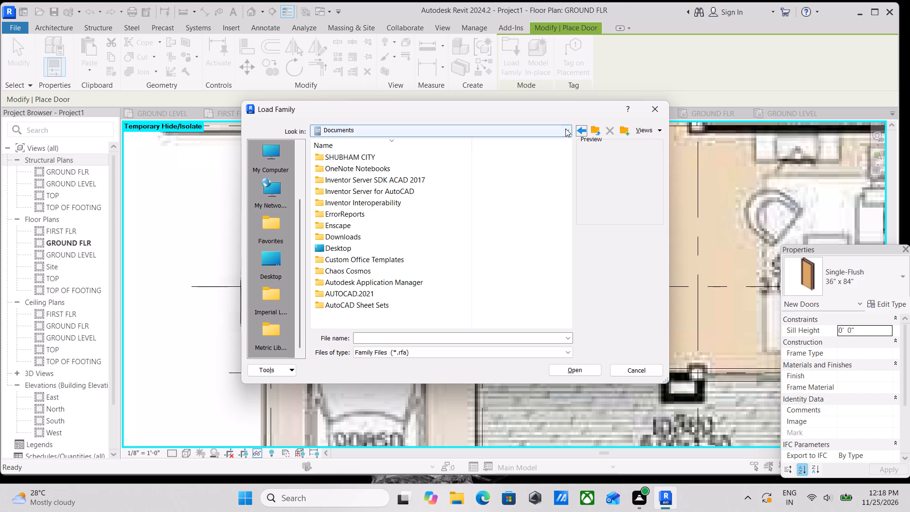
{"action": "left_click", "coordinate": [582, 128]}
{"action": "scroll", "coordinate": [273, 308], "scroll_direction": "down", "scroll_amount": 5}
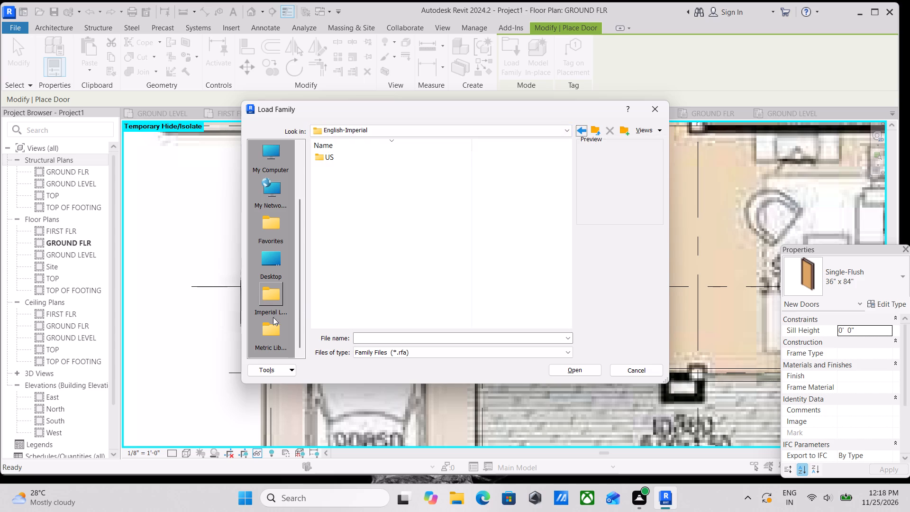
Open the Residential doors folder in the US Imperial Library for family loading.
{"action": "double_click", "coordinate": [274, 302]}
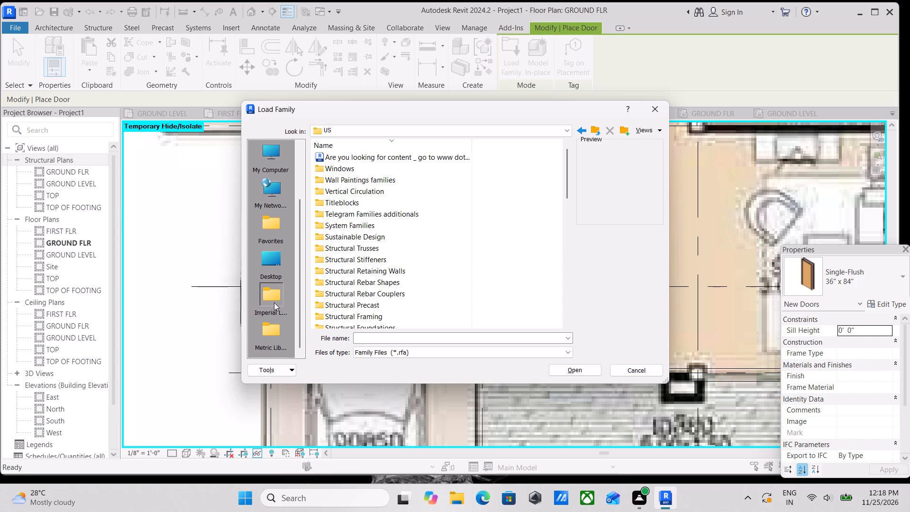
{"action": "scroll", "coordinate": [346, 262], "scroll_direction": "down", "scroll_amount": 6}
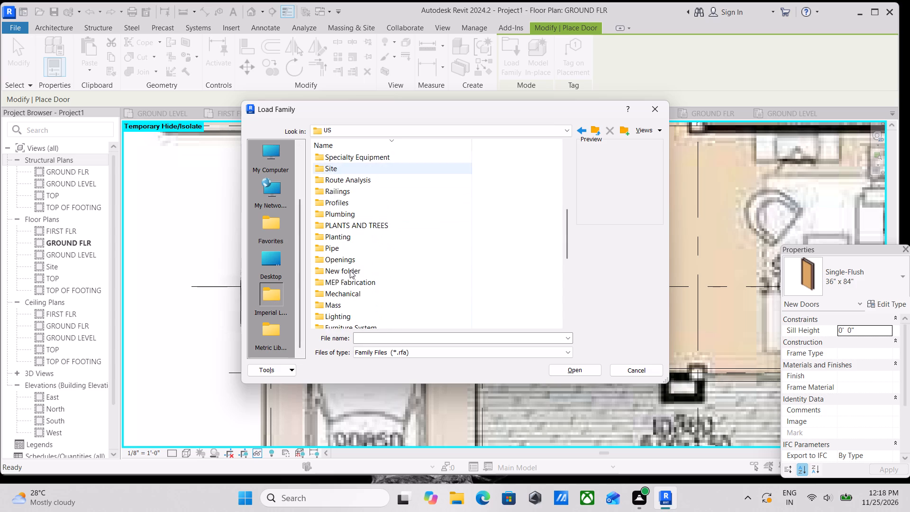
{"action": "scroll", "coordinate": [350, 270], "scroll_direction": "down", "scroll_amount": 5}
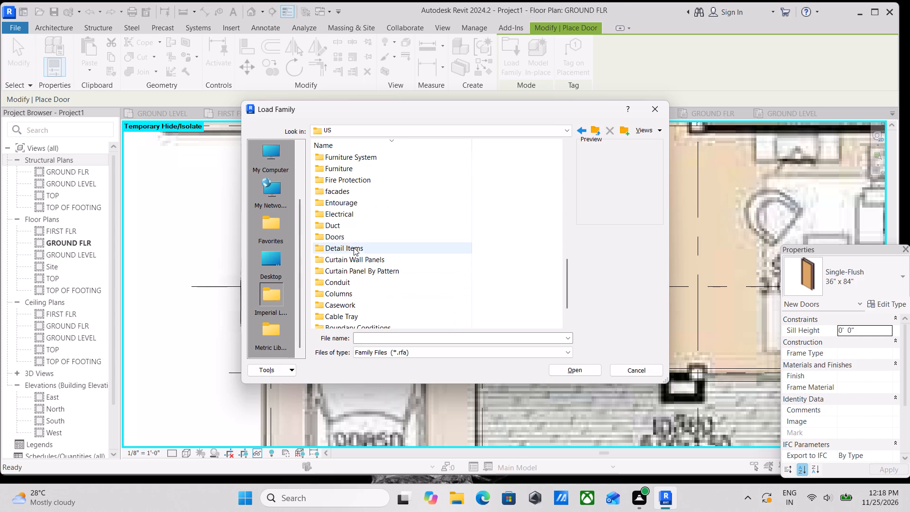
{"action": "double_click", "coordinate": [352, 235]}
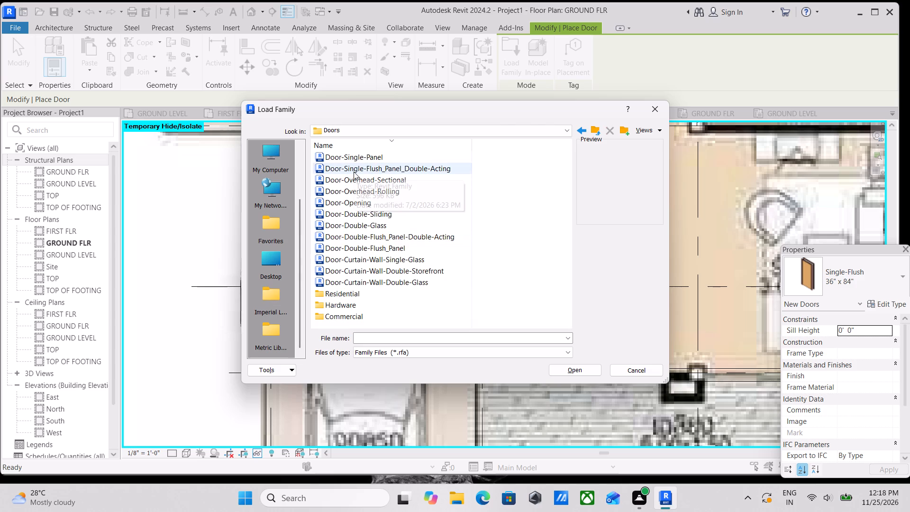
{"action": "scroll", "coordinate": [341, 313], "scroll_direction": "down", "scroll_amount": 1}
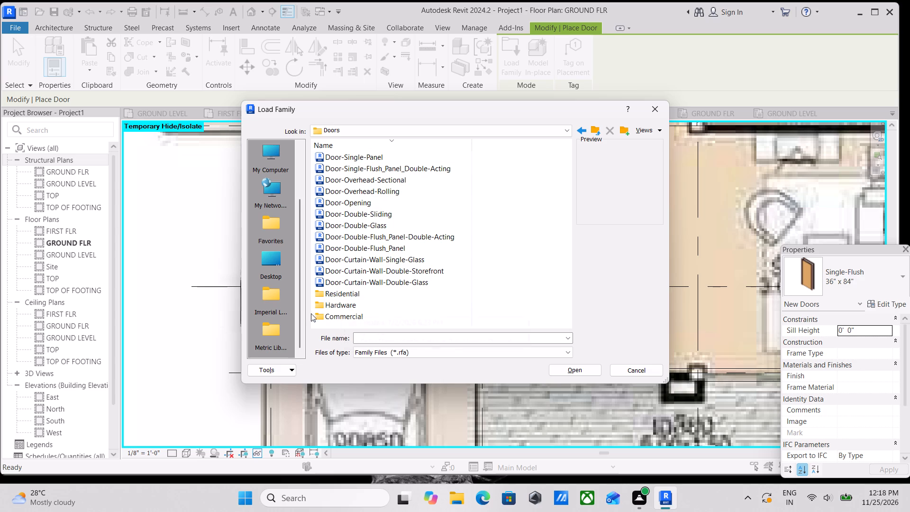
{"action": "double_click", "coordinate": [355, 299]}
Compare the previews of the residential interior single wood doors, including the glass, flush and 3- to 6-panel designs.
{"action": "left_click", "coordinate": [374, 189]}
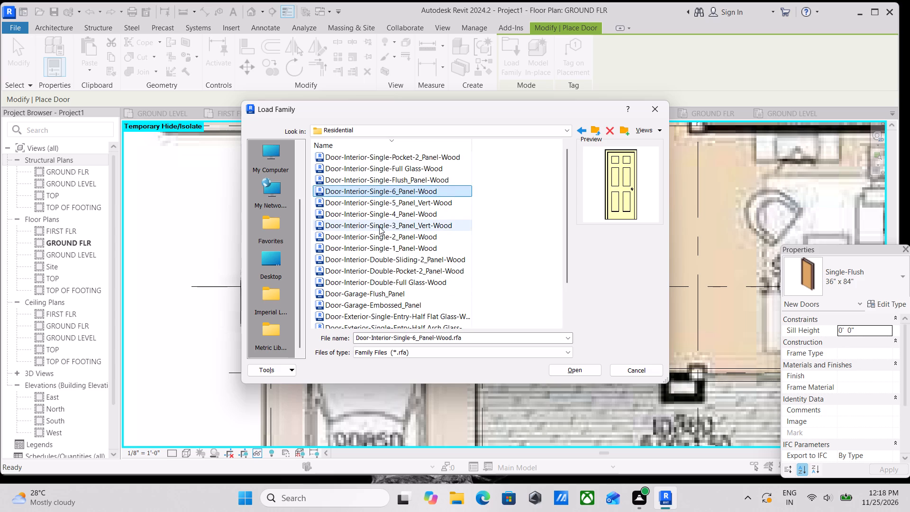
{"action": "scroll", "coordinate": [379, 227], "scroll_direction": "down", "scroll_amount": 1}
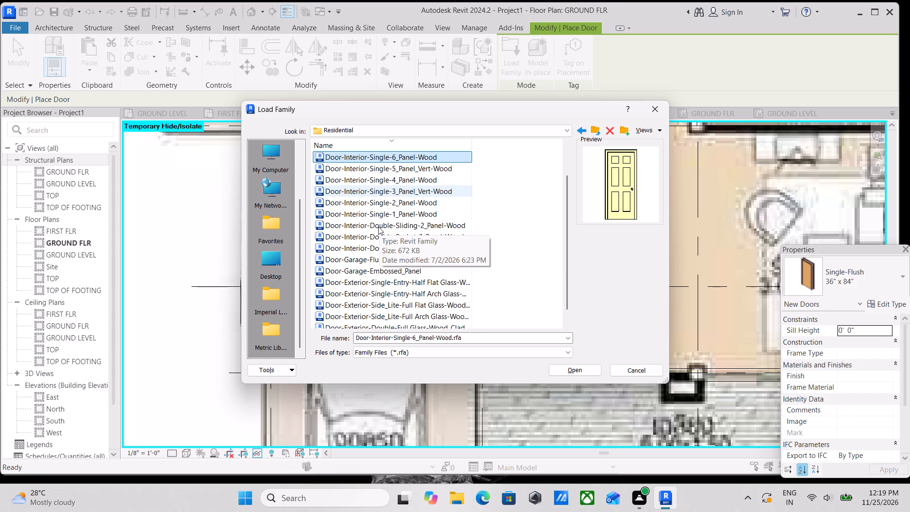
{"action": "scroll", "coordinate": [372, 227], "scroll_direction": "down", "scroll_amount": 2}
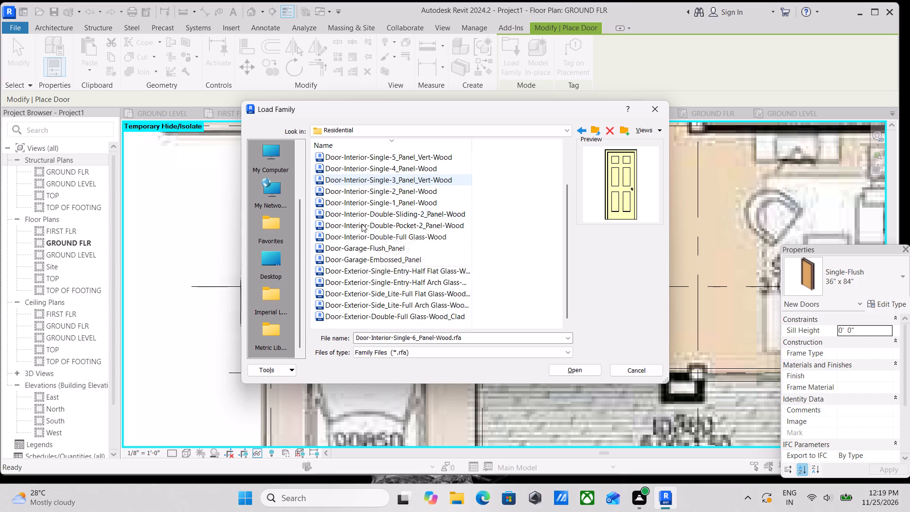
{"action": "left_click", "coordinate": [373, 198]}
{"action": "scroll", "coordinate": [378, 227], "scroll_direction": "up", "scroll_amount": 1}
{"action": "left_click", "coordinate": [369, 201]}
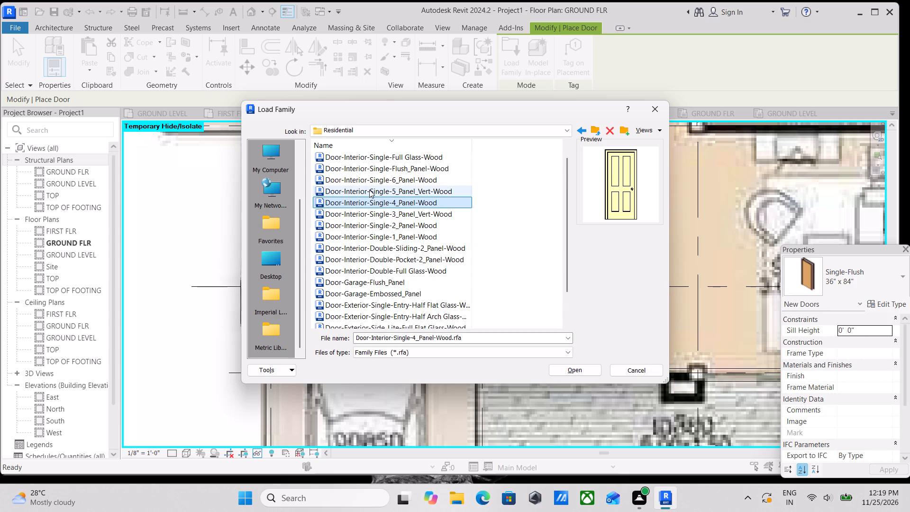
{"action": "left_click", "coordinate": [369, 190]}
{"action": "left_click", "coordinate": [369, 182]}
{"action": "left_click", "coordinate": [372, 165]}
{"action": "left_click", "coordinate": [373, 161]}
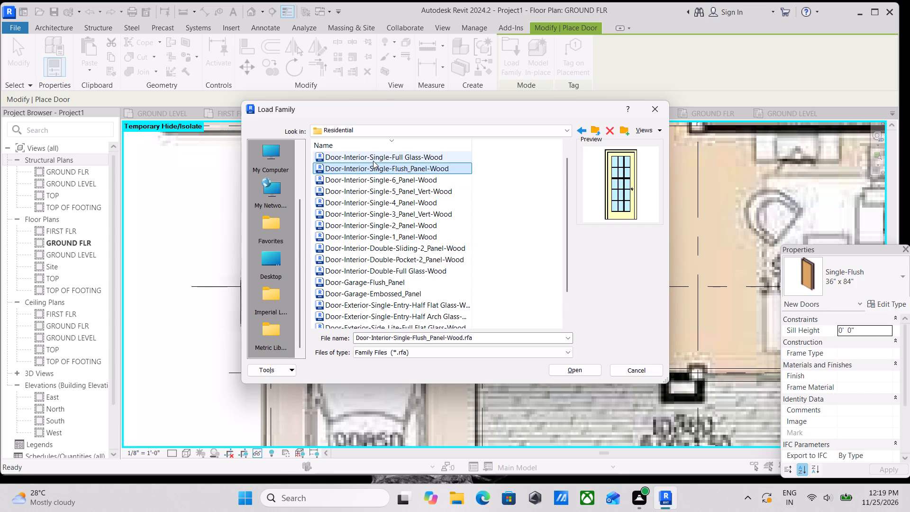
{"action": "left_click", "coordinate": [374, 172]}
{"action": "left_click", "coordinate": [381, 184]}
{"action": "left_click", "coordinate": [383, 196]}
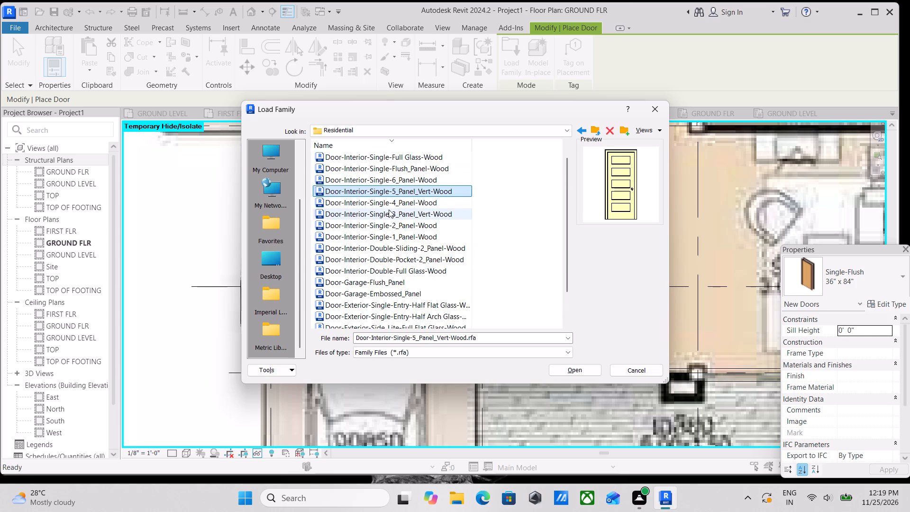
{"action": "left_click", "coordinate": [389, 206]}
{"action": "left_click", "coordinate": [391, 207]}
{"action": "left_click", "coordinate": [390, 213]}
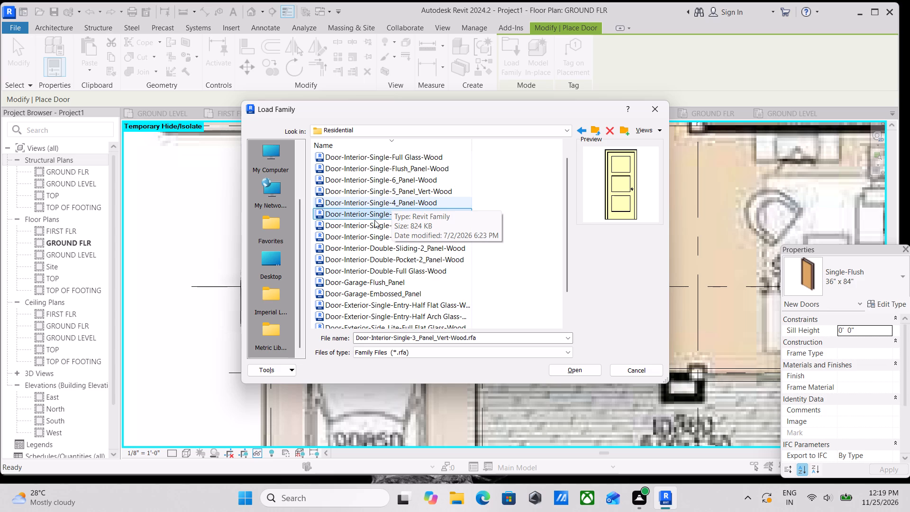
{"action": "left_click", "coordinate": [354, 222]}
{"action": "left_click", "coordinate": [354, 216]}
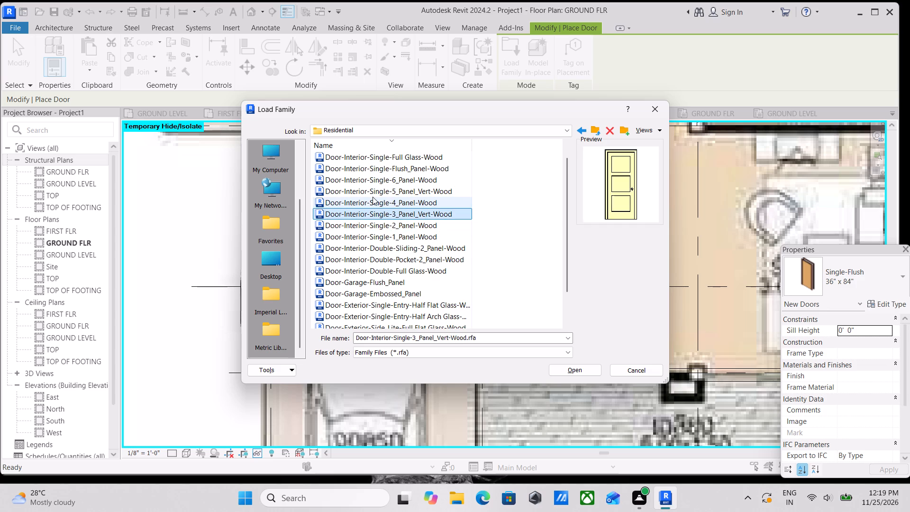
{"action": "left_click", "coordinate": [373, 197]}
{"action": "left_click", "coordinate": [374, 192]}
{"action": "left_click", "coordinate": [372, 201]}
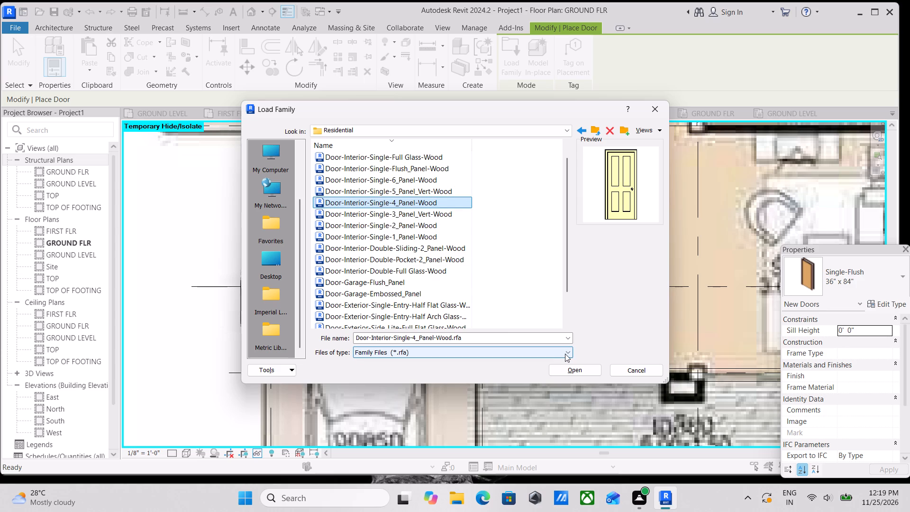
{"action": "left_click", "coordinate": [409, 252]}
{"action": "left_click", "coordinate": [406, 220]}
{"action": "left_click", "coordinate": [406, 205]}
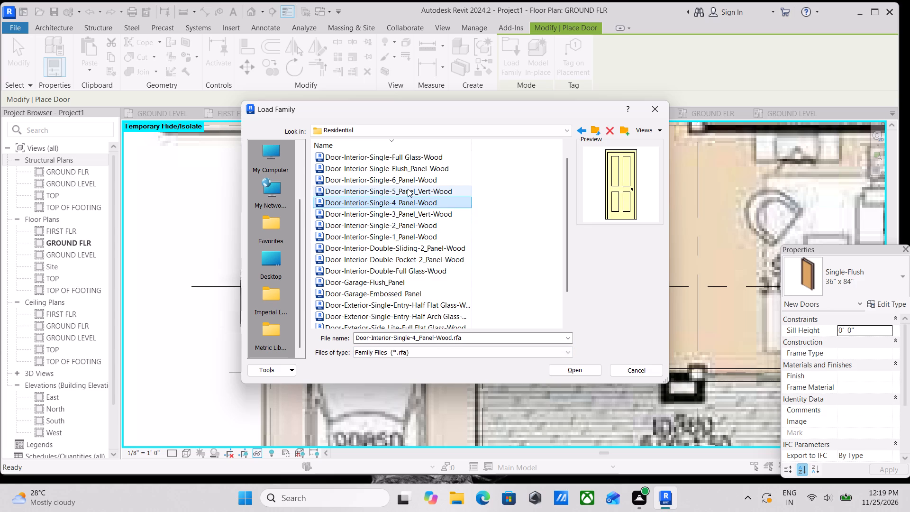
{"action": "left_click", "coordinate": [408, 189]}
{"action": "left_click", "coordinate": [406, 213]}
{"action": "left_click", "coordinate": [406, 202]}
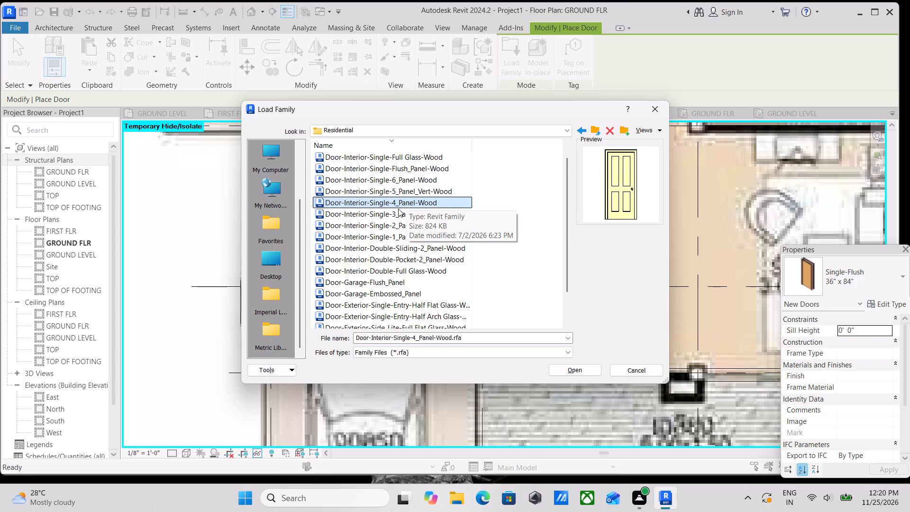
Load the Door-Interior-Single-4_Panel-Wood family with its 36" x 84" type.
{"action": "left_click", "coordinate": [407, 193]}
{"action": "left_click", "coordinate": [407, 201]}
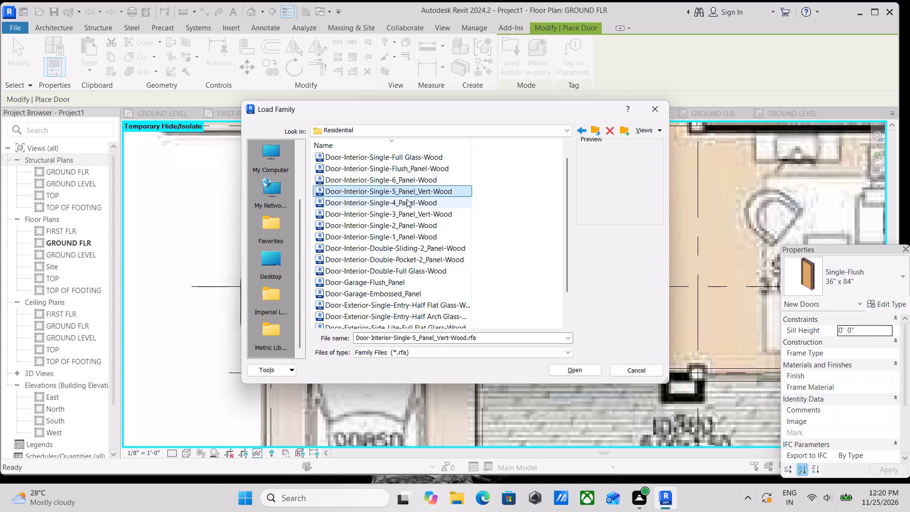
{"action": "left_click", "coordinate": [573, 372]}
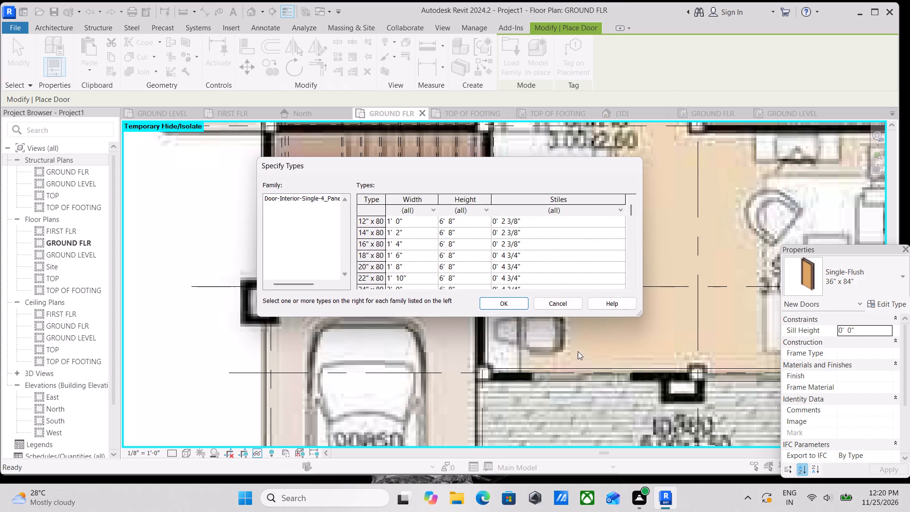
{"action": "scroll", "coordinate": [457, 248], "scroll_direction": "down", "scroll_amount": 3}
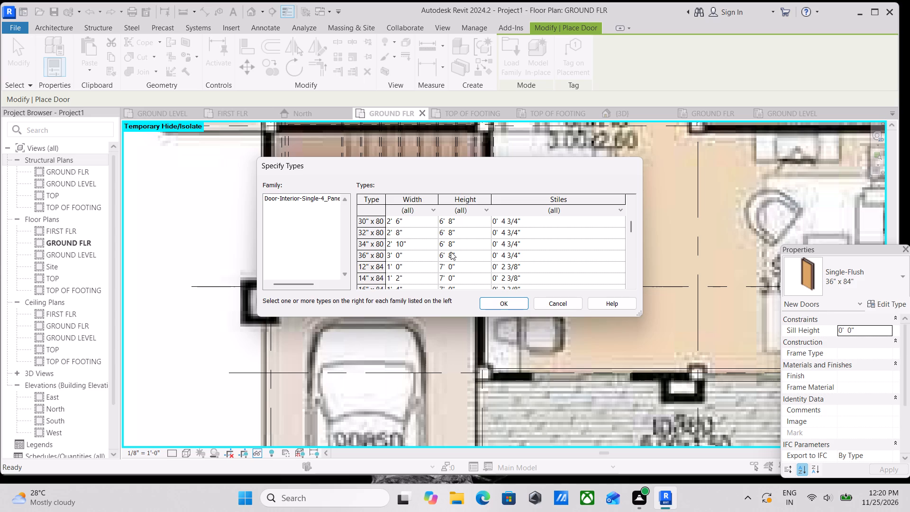
{"action": "scroll", "coordinate": [438, 255], "scroll_direction": "down", "scroll_amount": 5}
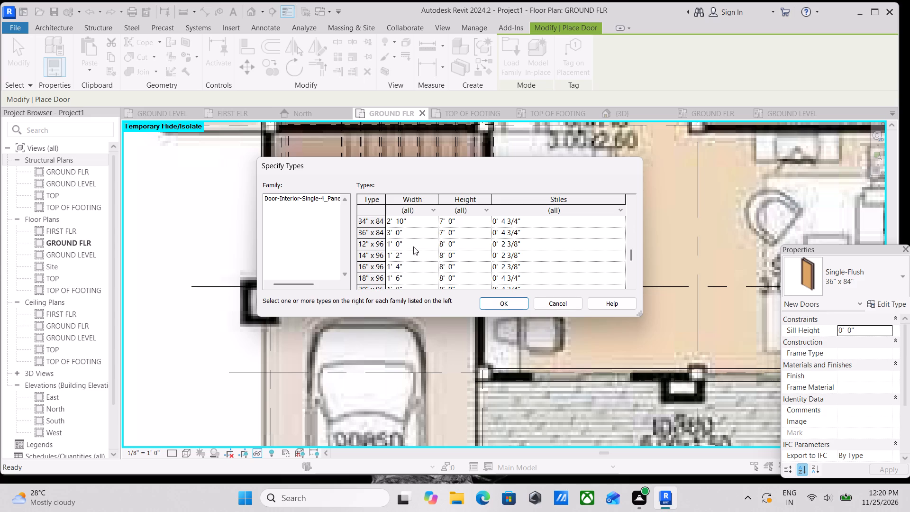
{"action": "left_click", "coordinate": [412, 233]}
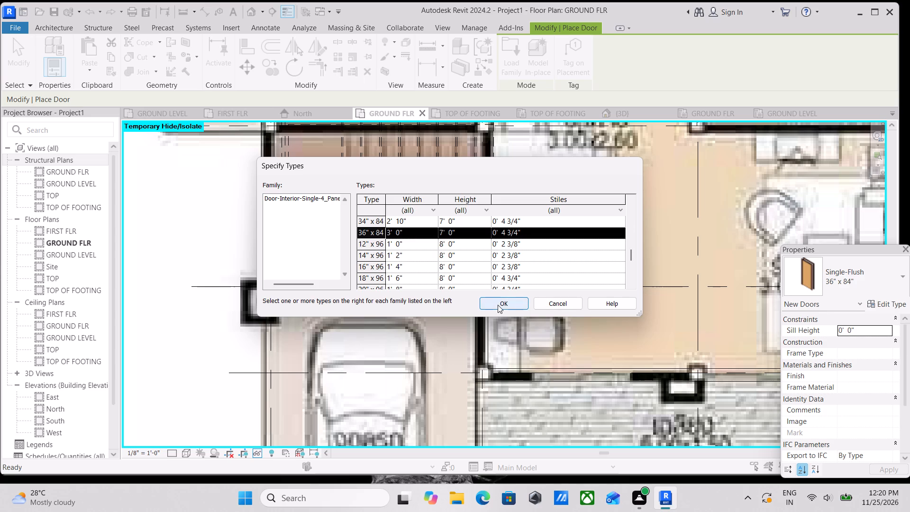
{"action": "left_click", "coordinate": [518, 301]}
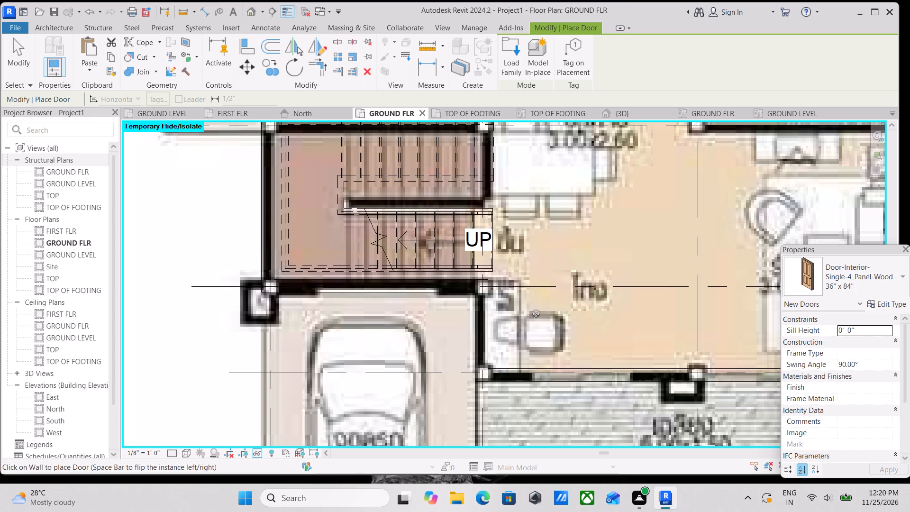
Place the 36" x 84" 4-panel wood door in the wall between carport and hall, midway between grids C and D.
{"action": "middle_click_drag", "start_coordinate": [561, 313], "coordinate": [315, 337]}
{"action": "middle_click_drag", "start_coordinate": [481, 320], "coordinate": [463, 395]}
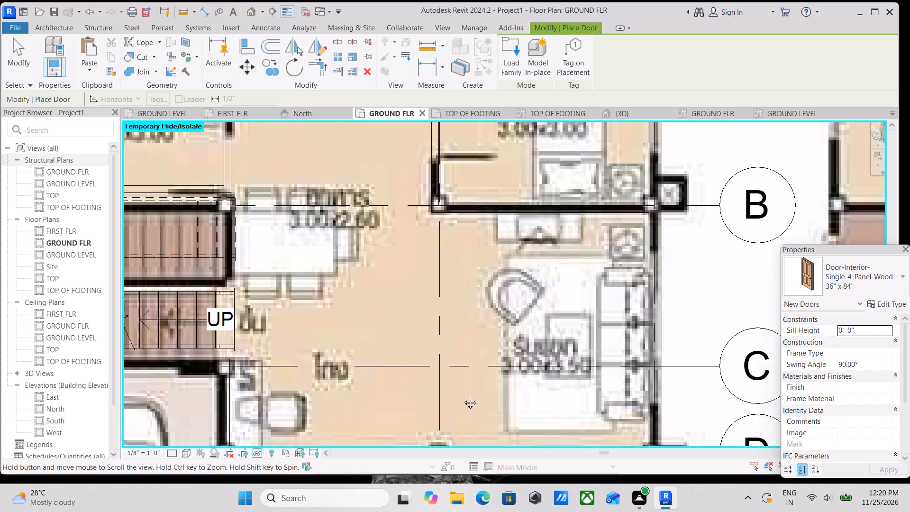
{"action": "middle_click_drag", "start_coordinate": [463, 395], "coordinate": [462, 399]}
{"action": "scroll", "coordinate": [462, 399], "scroll_direction": "down", "scroll_amount": 4}
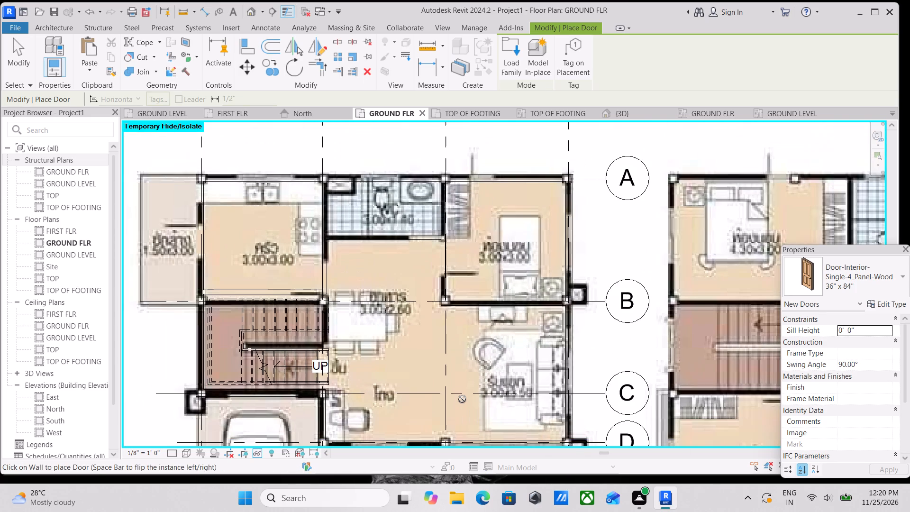
{"action": "scroll", "coordinate": [463, 397], "scroll_direction": "down", "scroll_amount": 1}
{"action": "middle_click_drag", "start_coordinate": [463, 397], "coordinate": [515, 334]}
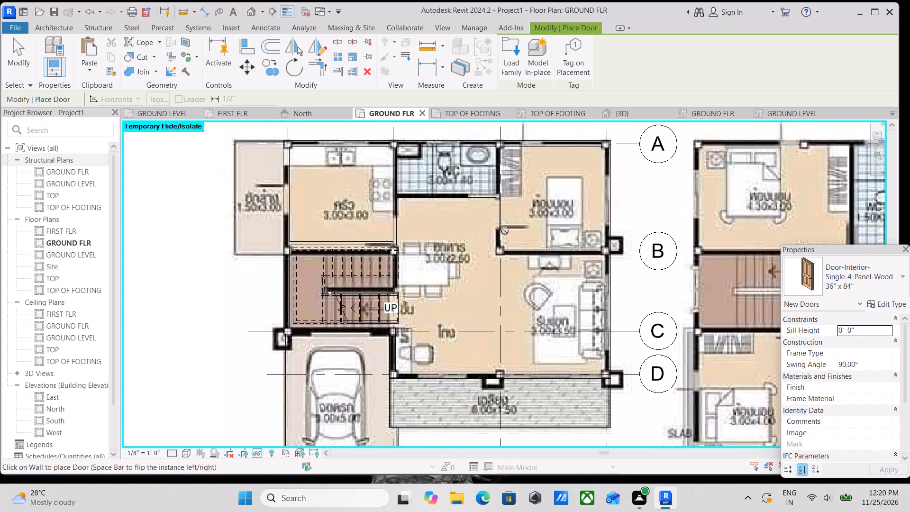
{"action": "middle_click_drag", "start_coordinate": [499, 220], "coordinate": [501, 265]}
{"action": "middle_click_drag", "start_coordinate": [446, 355], "coordinate": [482, 303]}
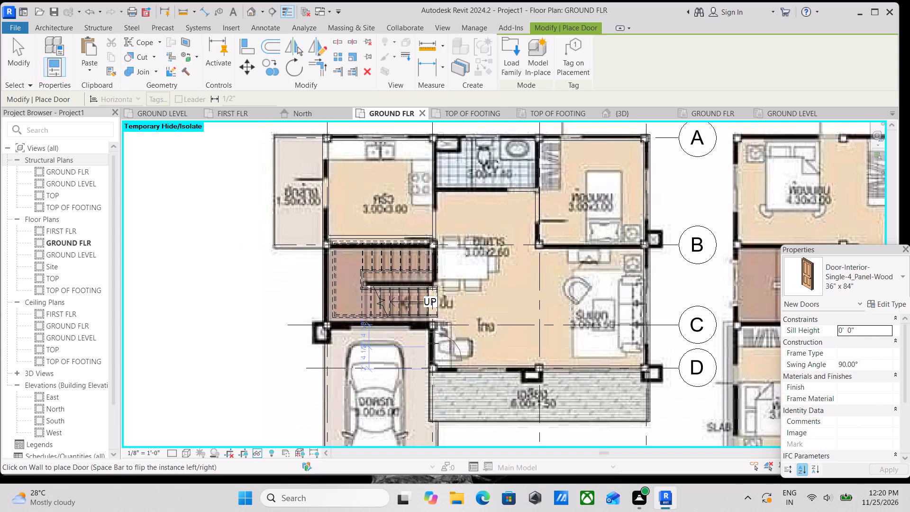
{"action": "scroll", "coordinate": [433, 345], "scroll_direction": "up", "scroll_amount": 2}
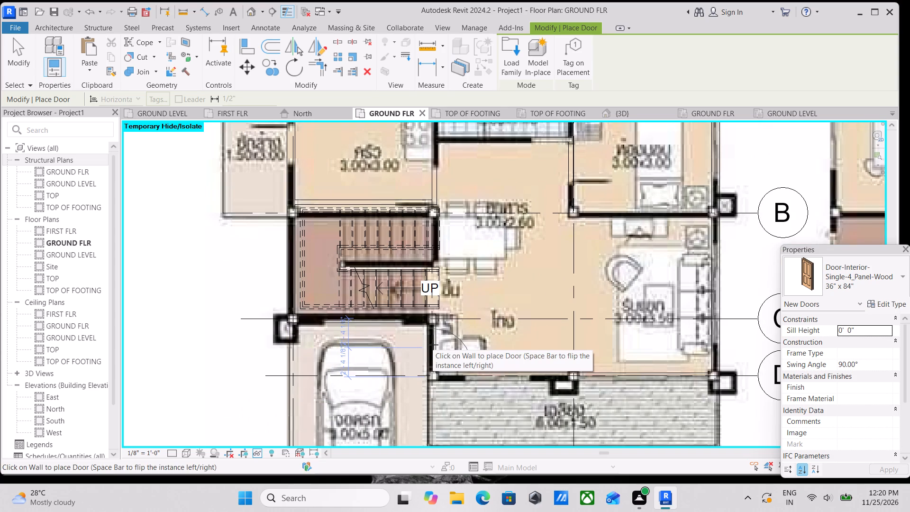
{"action": "scroll", "coordinate": [433, 345], "scroll_direction": "up", "scroll_amount": 3}
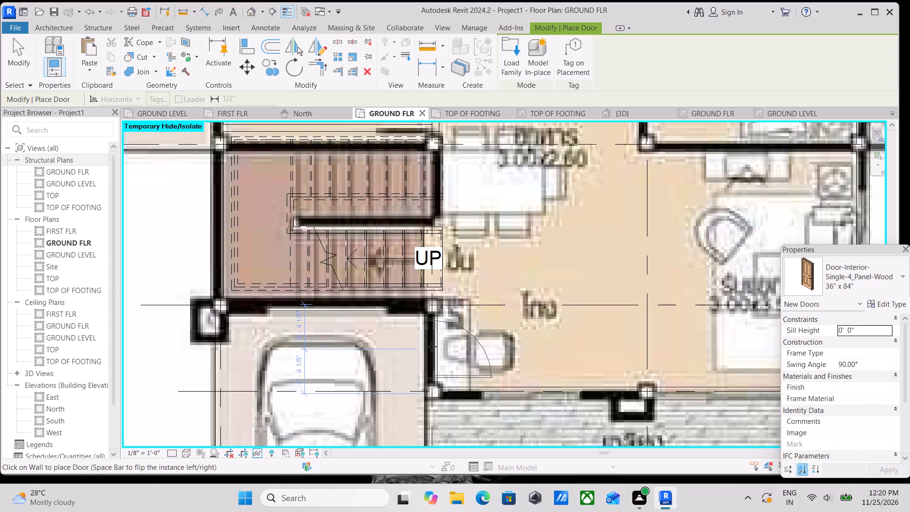
{"action": "left_click", "coordinate": [431, 347]}
{"action": "middle_click_drag", "start_coordinate": [509, 326], "coordinate": [398, 399]}
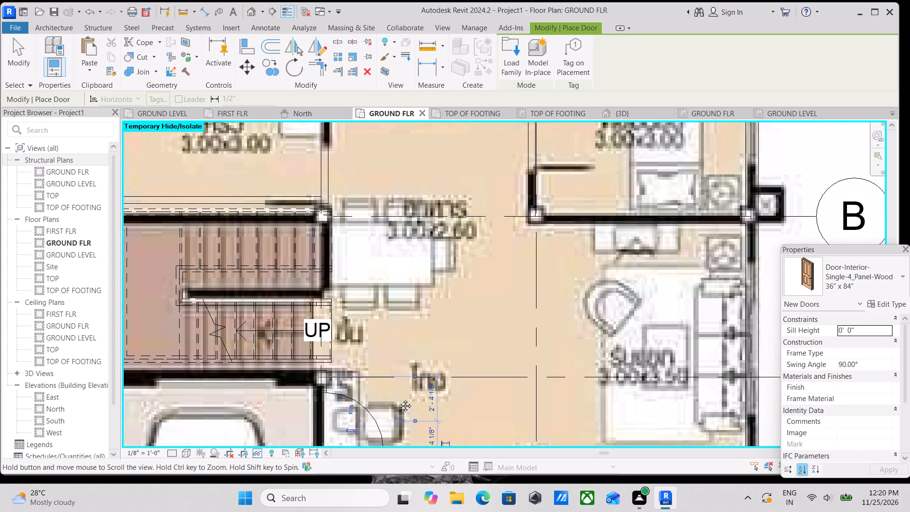
Place a 36" x 84" 4-panel wood door in the bedroom wall opening off the dining area, swinging into the bedroom.
{"action": "middle_click_drag", "start_coordinate": [398, 399], "coordinate": [402, 414]}
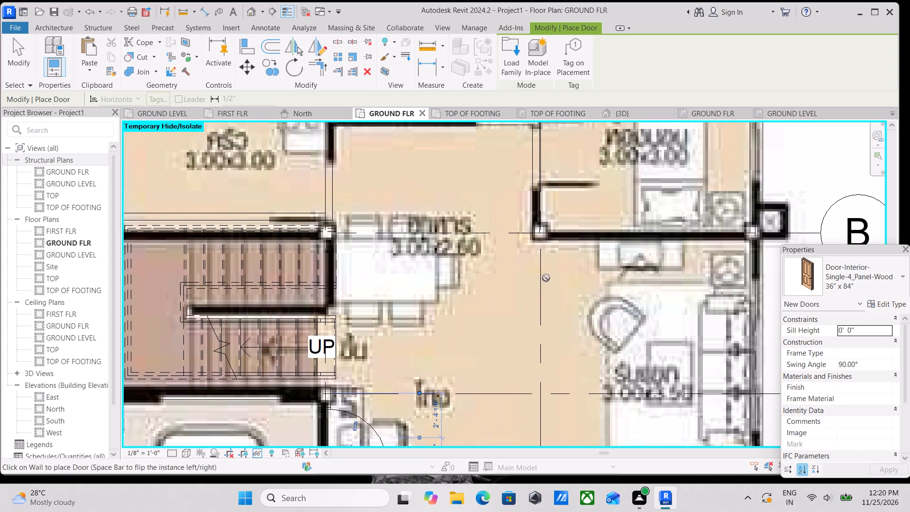
{"action": "middle_click_drag", "start_coordinate": [547, 276], "coordinate": [500, 416]}
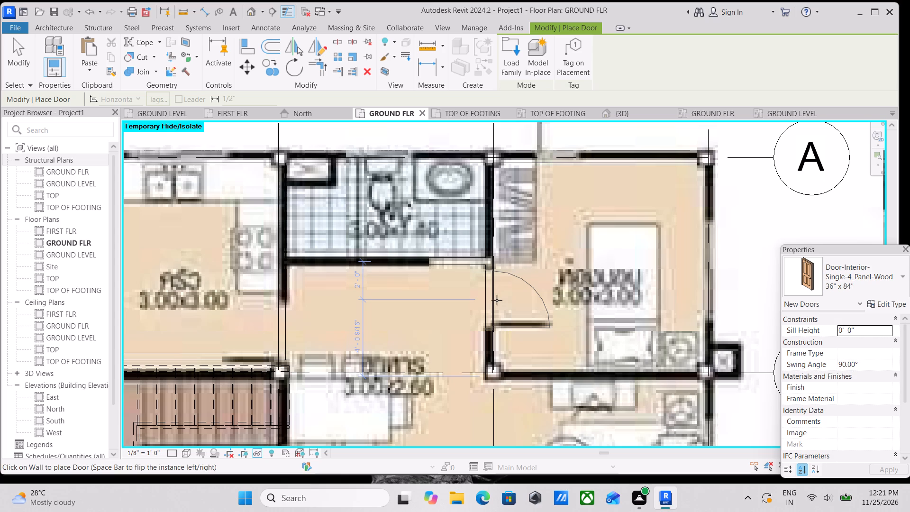
{"action": "left_click", "coordinate": [490, 301]}
Place a 36" x 84" 4-panel wood door between kitchen and dining area, centred about 2'-0" from the stair-side wall, swinging into the kitchen.
{"action": "scroll", "coordinate": [490, 301], "scroll_direction": "down", "scroll_amount": 2}
{"action": "middle_click_drag", "start_coordinate": [490, 301], "coordinate": [529, 303]}
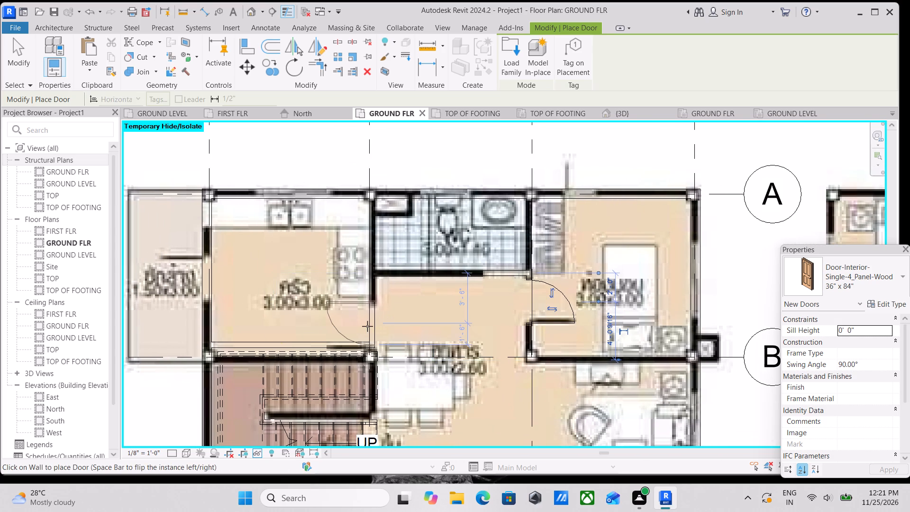
{"action": "scroll", "coordinate": [367, 326], "scroll_direction": "up", "scroll_amount": 3}
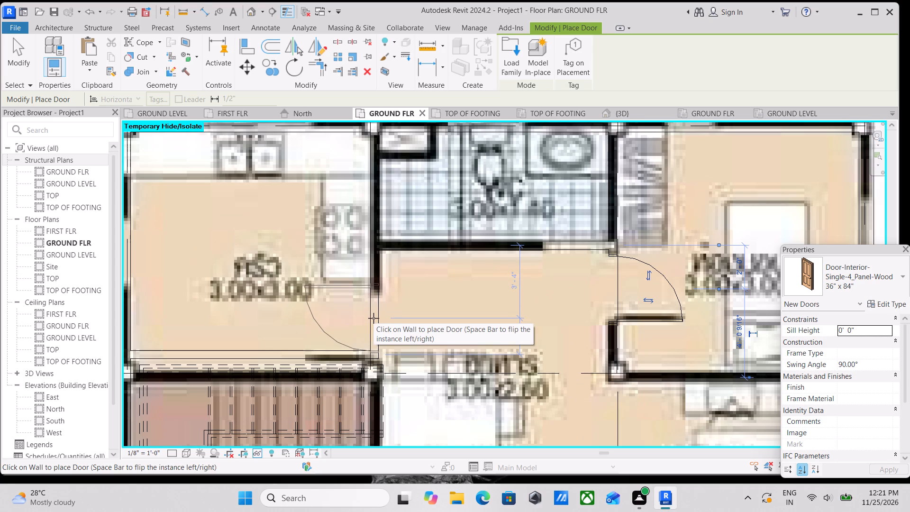
{"action": "scroll", "coordinate": [373, 318], "scroll_direction": "up", "scroll_amount": 2}
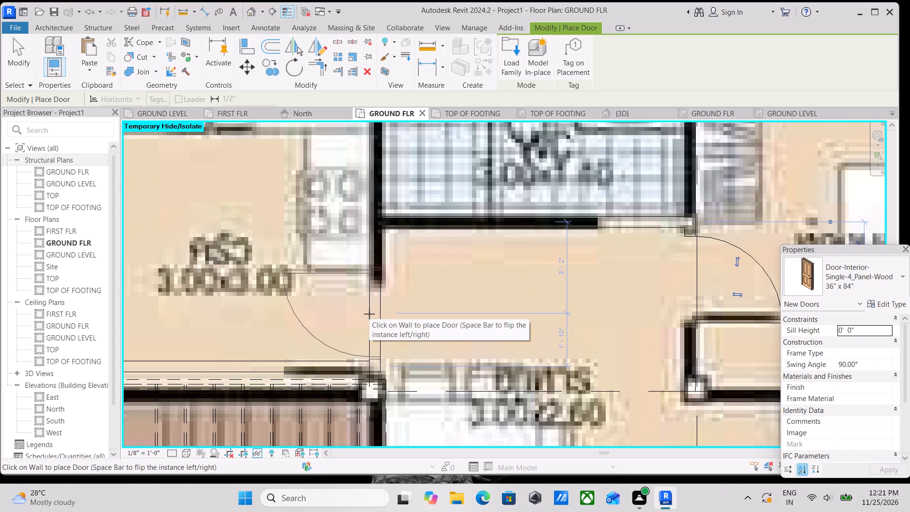
{"action": "left_click", "coordinate": [370, 310]}
Place a Single-Flush 30" x 80" door in the bathroom wall opening next to the bedroom wall, swinging into the bathroom.
{"action": "scroll", "coordinate": [370, 310], "scroll_direction": "down", "scroll_amount": 2}
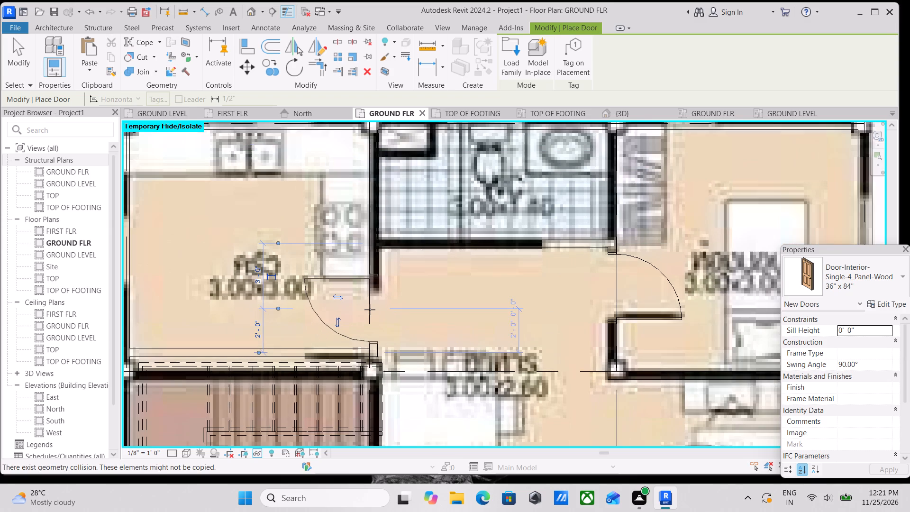
{"action": "scroll", "coordinate": [370, 310], "scroll_direction": "down", "scroll_amount": 1}
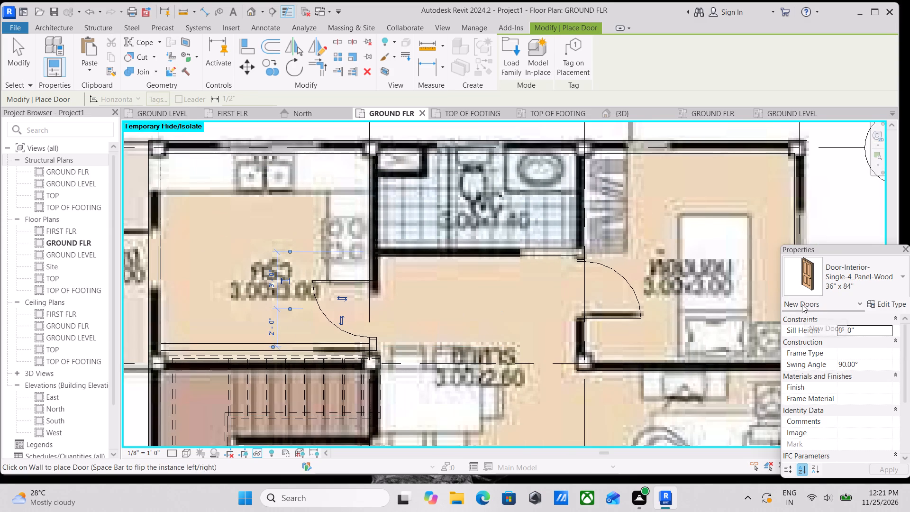
{"action": "left_click", "coordinate": [855, 279]}
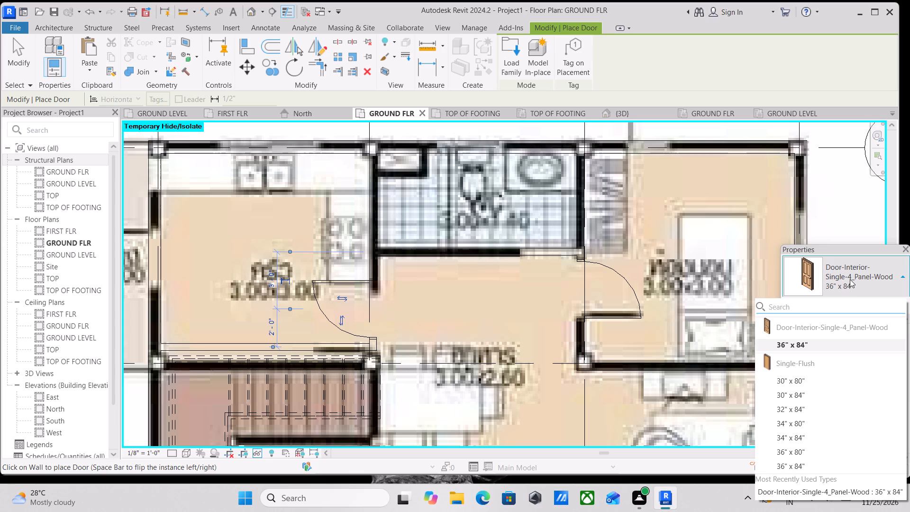
{"action": "scroll", "coordinate": [793, 409], "scroll_direction": "down", "scroll_amount": 1}
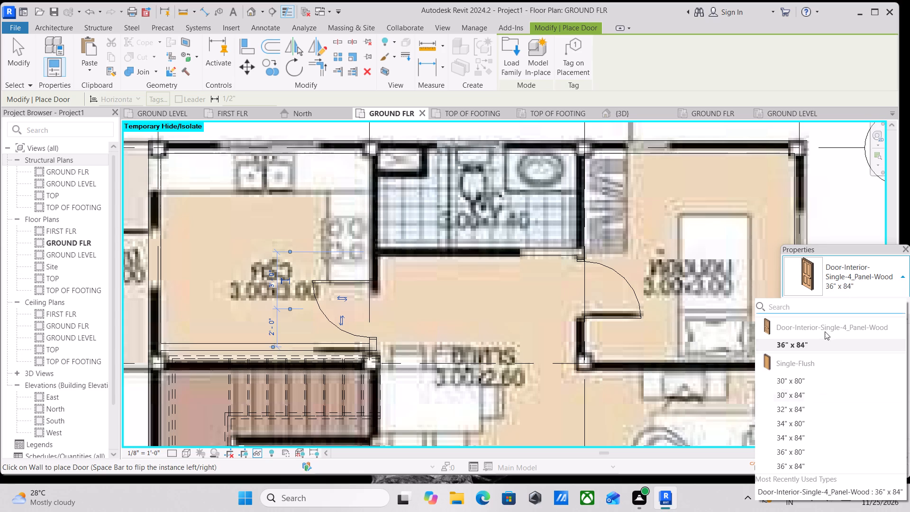
{"action": "left_click", "coordinate": [886, 284]}
{"action": "left_click", "coordinate": [903, 286]}
{"action": "left_click", "coordinate": [801, 382]}
{"action": "middle_click_drag", "start_coordinate": [380, 289], "coordinate": [496, 250]}
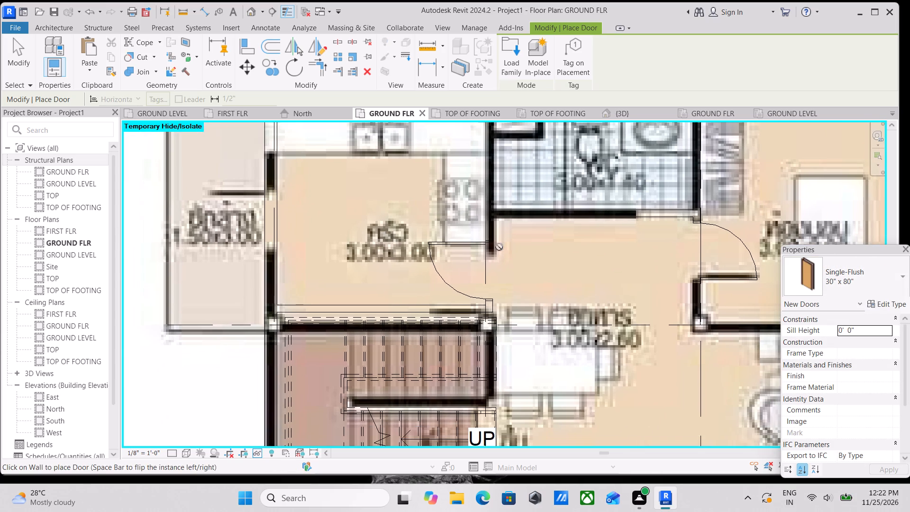
{"action": "middle_click_drag", "start_coordinate": [443, 302], "coordinate": [425, 347]}
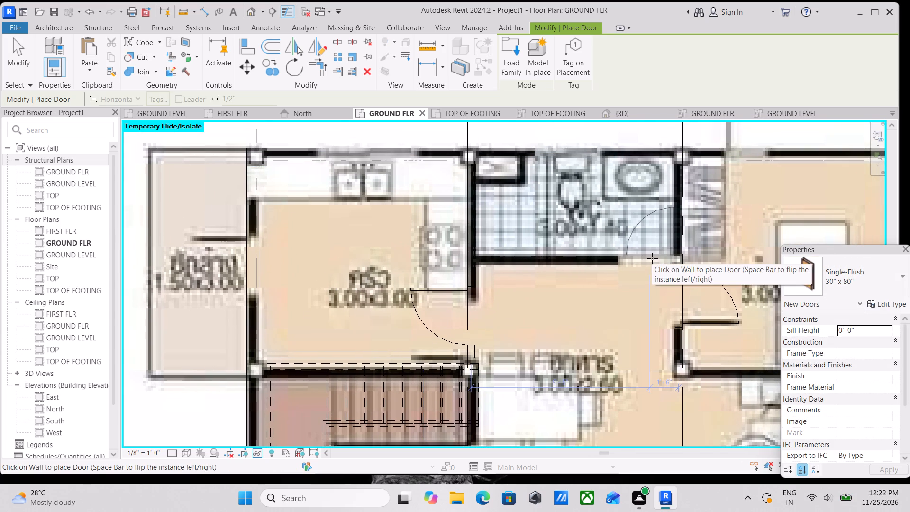
{"action": "scroll", "coordinate": [652, 260], "scroll_direction": "up", "scroll_amount": 2}
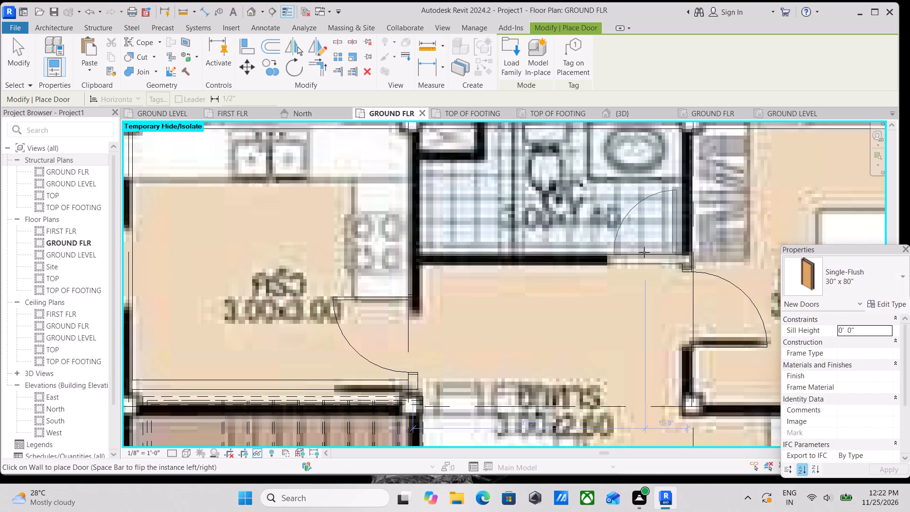
{"action": "left_click", "coordinate": [647, 254]}
Examine the ground floor plan from the bathroom and kitchen down to the porch wall for openings still to model.
{"action": "scroll", "coordinate": [647, 254], "scroll_direction": "down", "scroll_amount": 3}
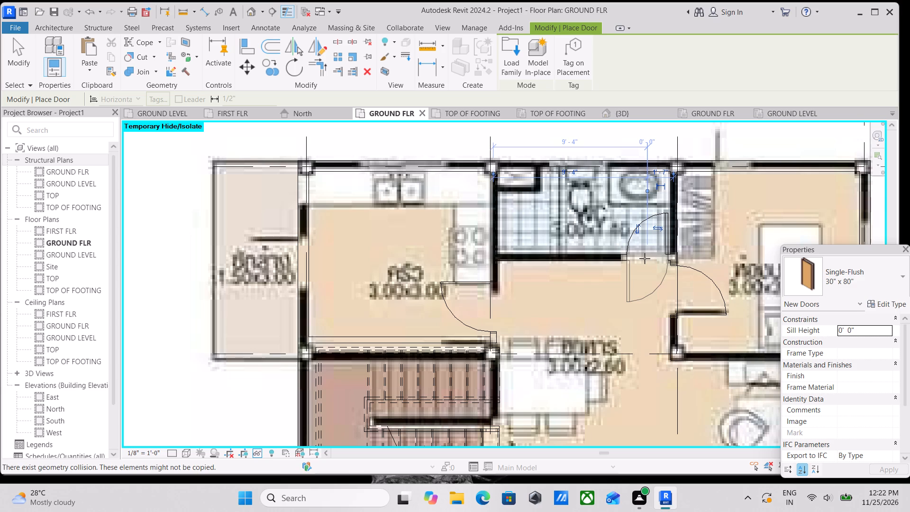
{"action": "middle_click_drag", "start_coordinate": [552, 237], "coordinate": [545, 278]}
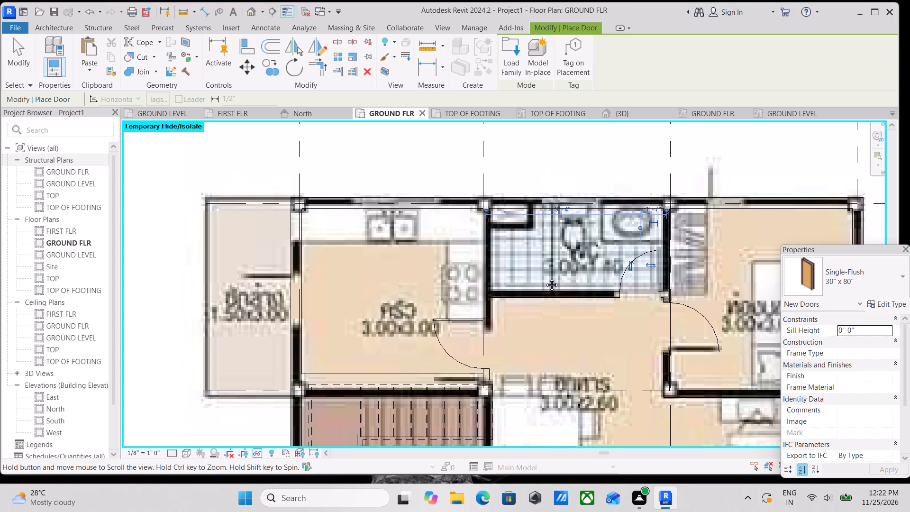
{"action": "middle_click_drag", "start_coordinate": [545, 278], "coordinate": [544, 280]}
{"action": "middle_click_drag", "start_coordinate": [546, 183], "coordinate": [546, 259]}
{"action": "middle_click_drag", "start_coordinate": [580, 199], "coordinate": [489, 160]}
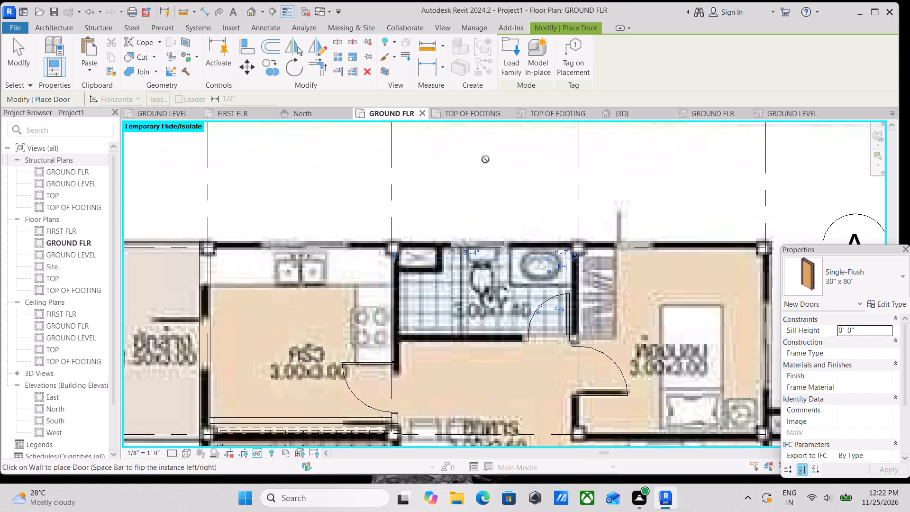
{"action": "middle_click_drag", "start_coordinate": [518, 183], "coordinate": [325, 135]}
{"action": "scroll", "coordinate": [408, 259], "scroll_direction": "down", "scroll_amount": 2}
{"action": "middle_click_drag", "start_coordinate": [408, 259], "coordinate": [457, 123]}
{"action": "middle_click_drag", "start_coordinate": [468, 249], "coordinate": [489, 169]}
{"action": "middle_click_drag", "start_coordinate": [442, 218], "coordinate": [461, 287]}
{"action": "scroll", "coordinate": [428, 281], "scroll_direction": "up", "scroll_amount": 1}
{"action": "middle_click_drag", "start_coordinate": [422, 277], "coordinate": [448, 288]}
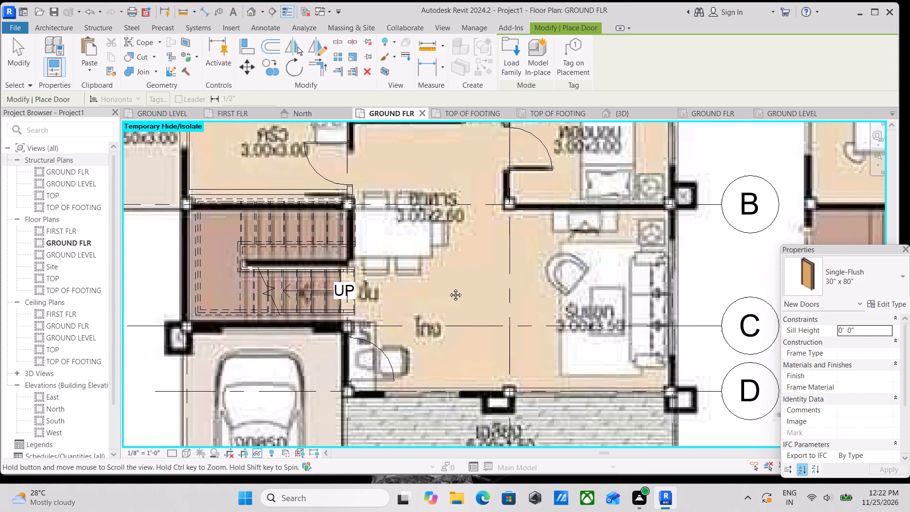
{"action": "middle_click_drag", "start_coordinate": [448, 288], "coordinate": [441, 213]}
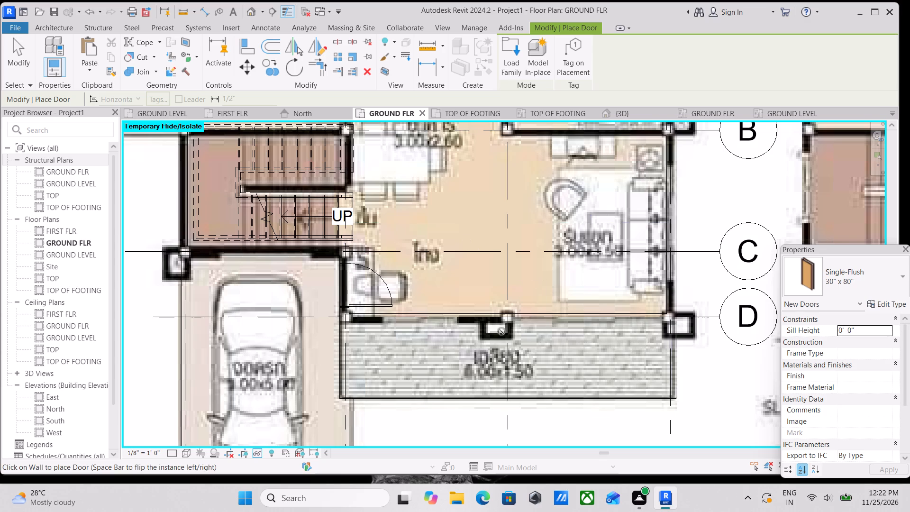
Draw a Storefront curtain wall about 5'-2" long in the grid D exterior wall, filling the hall's opening onto the porch.
{"action": "key", "text": "Escape"}
{"action": "scroll", "coordinate": [414, 331], "scroll_direction": "up", "scroll_amount": 3}
{"action": "key", "text": "Escape"}
{"action": "scroll", "coordinate": [346, 324], "scroll_direction": "up", "scroll_amount": 2}
{"action": "type", "text": "WA"}
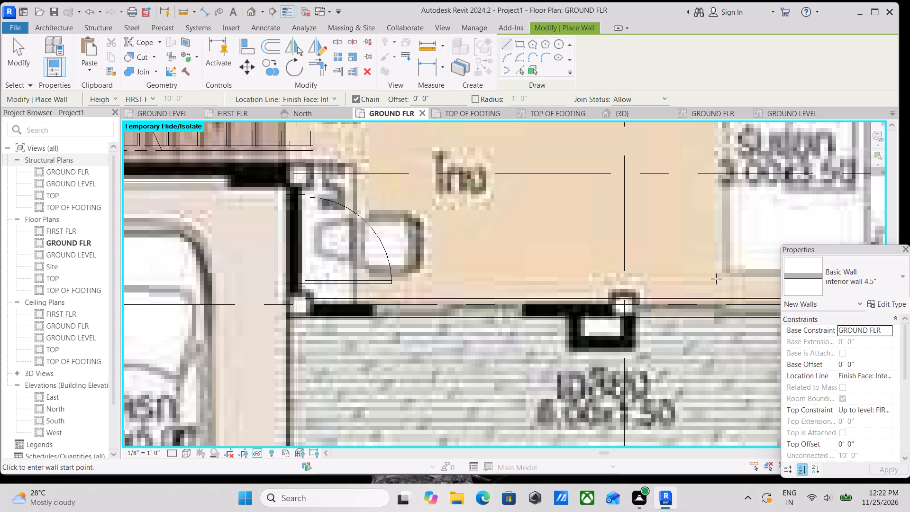
{"action": "left_click", "coordinate": [886, 287]}
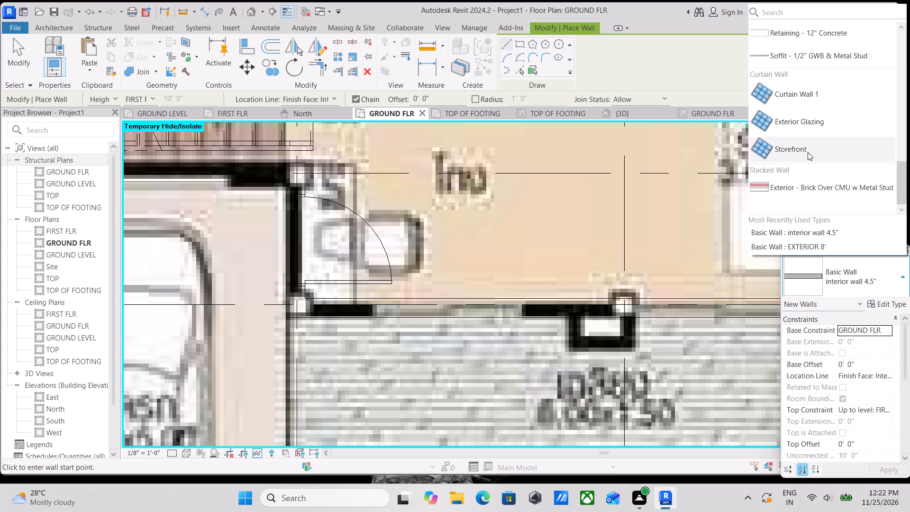
{"action": "left_click", "coordinate": [808, 152]}
{"action": "scroll", "coordinate": [457, 306], "scroll_direction": "up", "scroll_amount": 3}
{"action": "scroll", "coordinate": [332, 306], "scroll_direction": "up", "scroll_amount": 2}
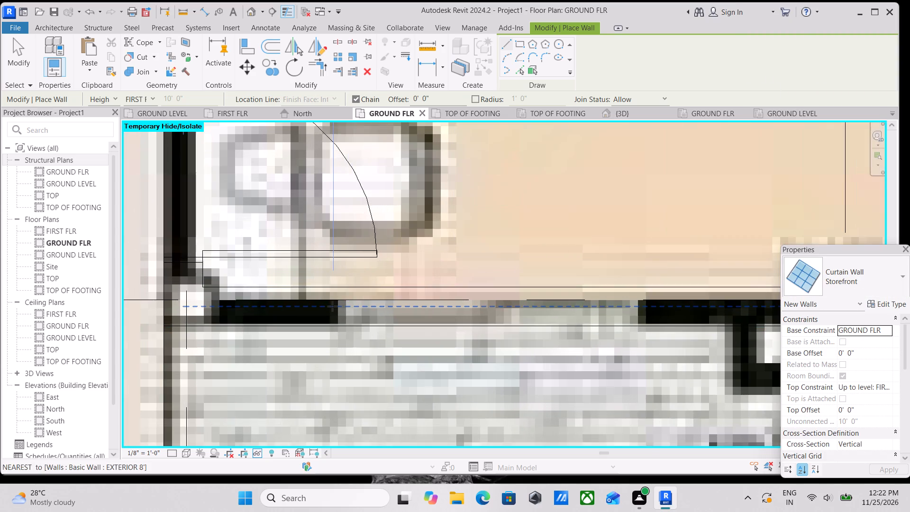
{"action": "left_click", "coordinate": [338, 312]}
{"action": "middle_click_drag", "start_coordinate": [477, 312], "coordinate": [428, 302]}
{"action": "left_click", "coordinate": [589, 297]}
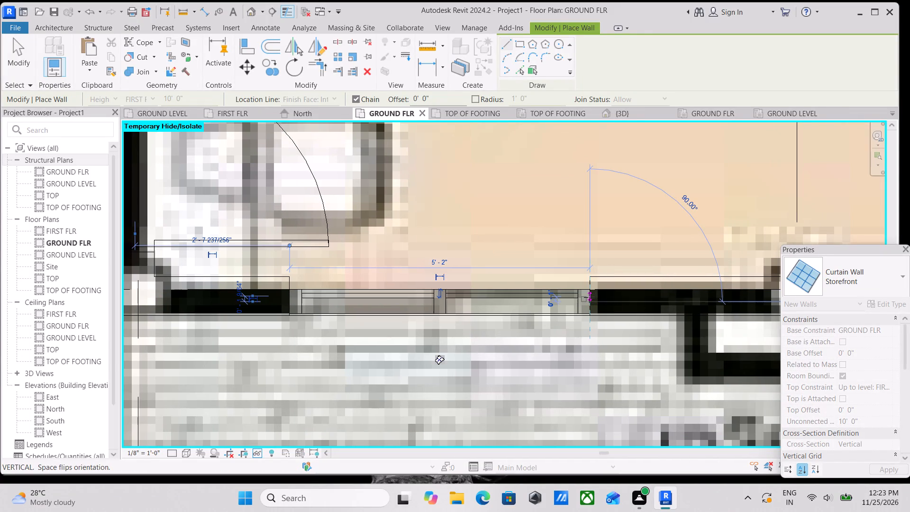
{"action": "key", "text": "Escape"}
Draw a Storefront curtain wall about 10'-5" long in the grid D wall of the living area, between the two columns.
{"action": "scroll", "coordinate": [589, 297], "scroll_direction": "down", "scroll_amount": 3}
{"action": "middle_click_drag", "start_coordinate": [585, 296], "coordinate": [452, 279]}
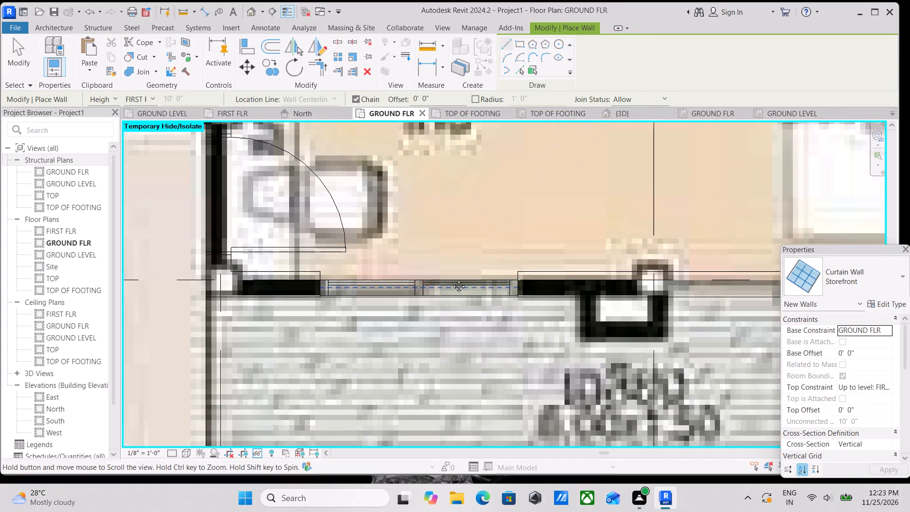
{"action": "middle_click_drag", "start_coordinate": [452, 279], "coordinate": [400, 278]}
{"action": "middle_click_drag", "start_coordinate": [546, 277], "coordinate": [407, 280]}
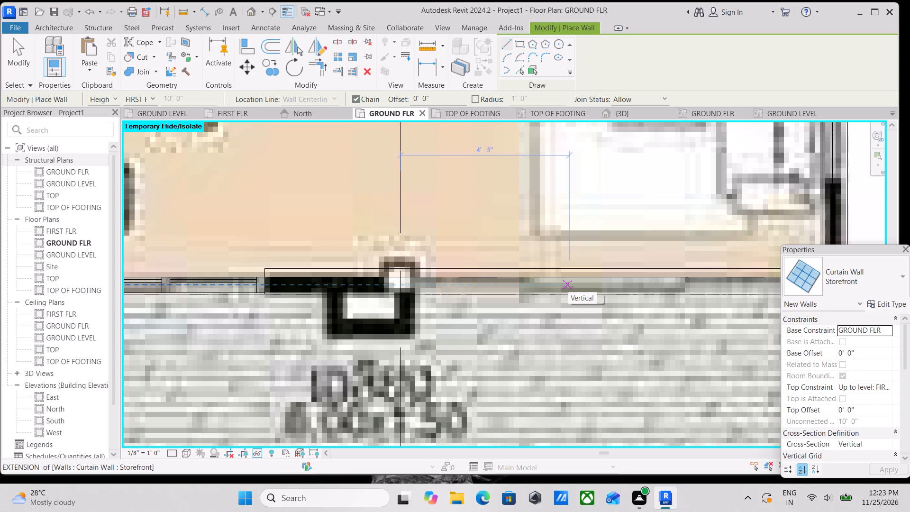
{"action": "middle_click_drag", "start_coordinate": [600, 272], "coordinate": [512, 271]}
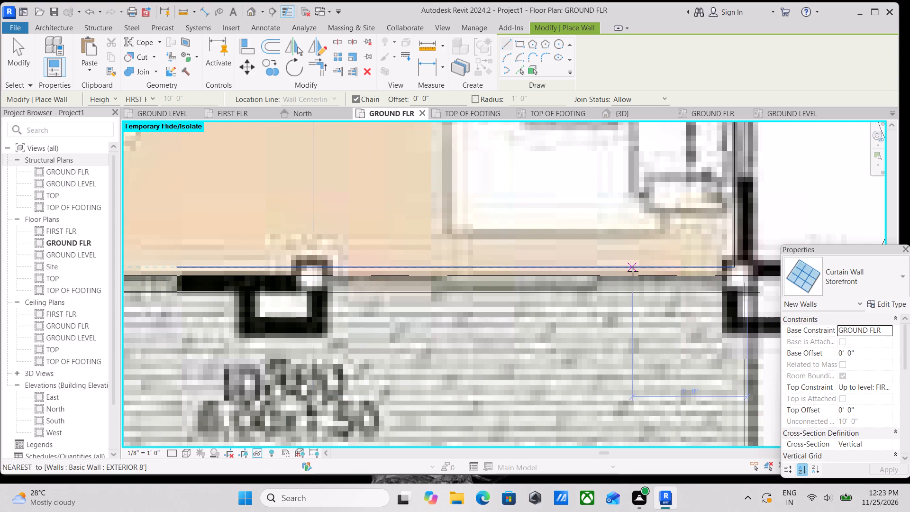
{"action": "scroll", "coordinate": [632, 272], "scroll_direction": "up", "scroll_amount": 2}
{"action": "scroll", "coordinate": [544, 280], "scroll_direction": "down", "scroll_amount": 3}
{"action": "middle_click_drag", "start_coordinate": [544, 280], "coordinate": [582, 275]}
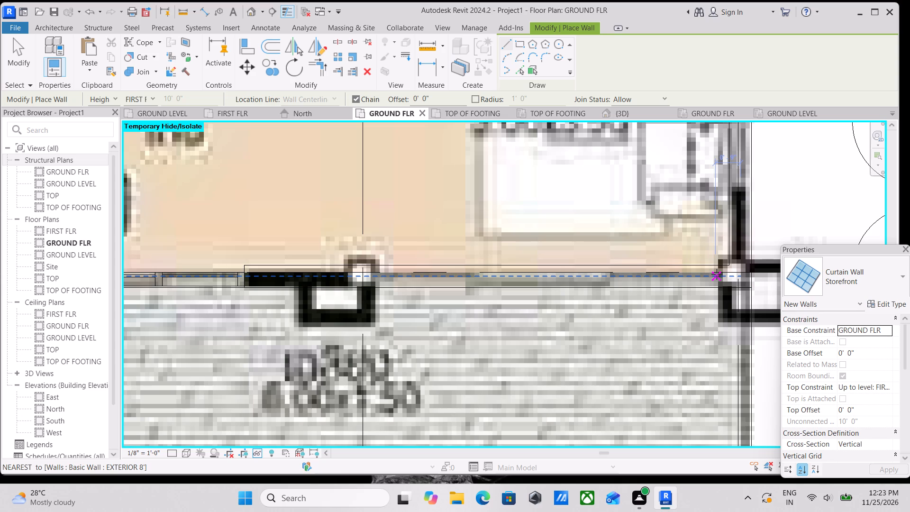
{"action": "left_click", "coordinate": [717, 274]}
{"action": "middle_click_drag", "start_coordinate": [504, 272], "coordinate": [583, 287]}
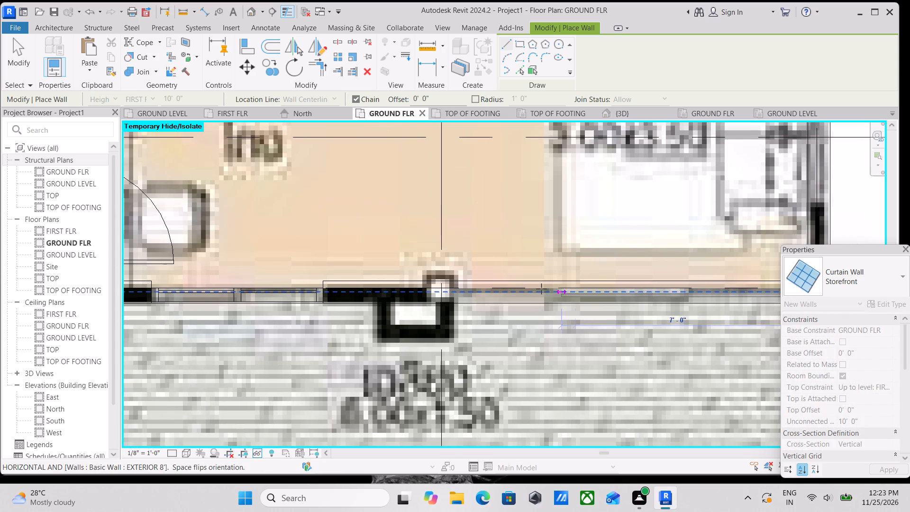
{"action": "left_click", "coordinate": [462, 289]}
{"action": "scroll", "coordinate": [462, 289], "scroll_direction": "down", "scroll_amount": 2}
{"action": "middle_click", "coordinate": [462, 289]}
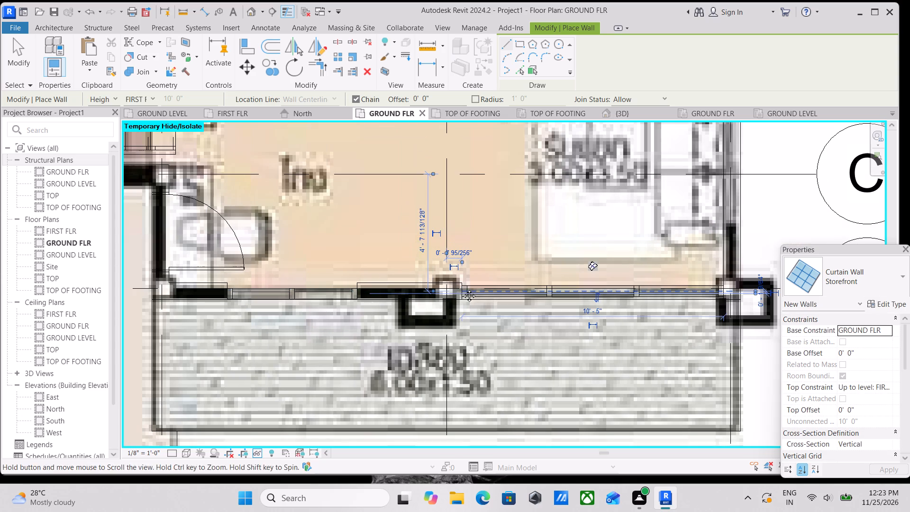
{"action": "key", "text": "Escape"}
Examine the ground floor plan from the porch wall up to the grid A exterior wall for window openings.
{"action": "scroll", "coordinate": [384, 293], "scroll_direction": "down", "scroll_amount": 3}
{"action": "middle_click_drag", "start_coordinate": [369, 293], "coordinate": [461, 351]}
{"action": "scroll", "coordinate": [485, 274], "scroll_direction": "down", "scroll_amount": 3}
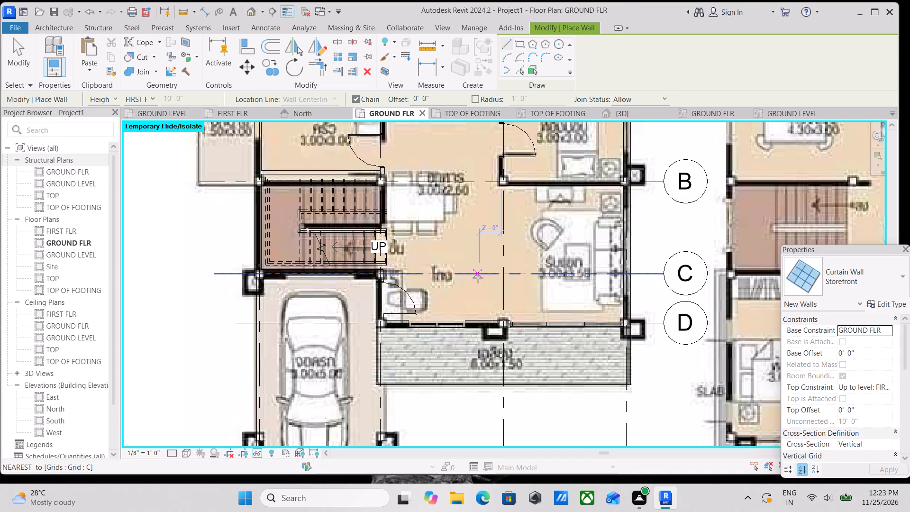
{"action": "scroll", "coordinate": [487, 241], "scroll_direction": "up", "scroll_amount": 2}
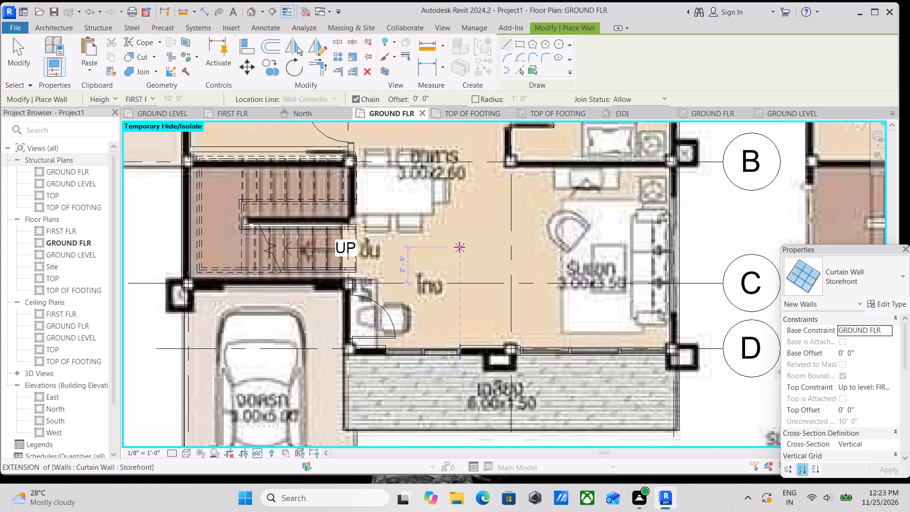
{"action": "middle_click_drag", "start_coordinate": [459, 247], "coordinate": [474, 325]}
{"action": "middle_click_drag", "start_coordinate": [507, 244], "coordinate": [511, 320]}
{"action": "middle_click_drag", "start_coordinate": [473, 245], "coordinate": [489, 303]}
{"action": "middle_click_drag", "start_coordinate": [601, 215], "coordinate": [586, 267]}
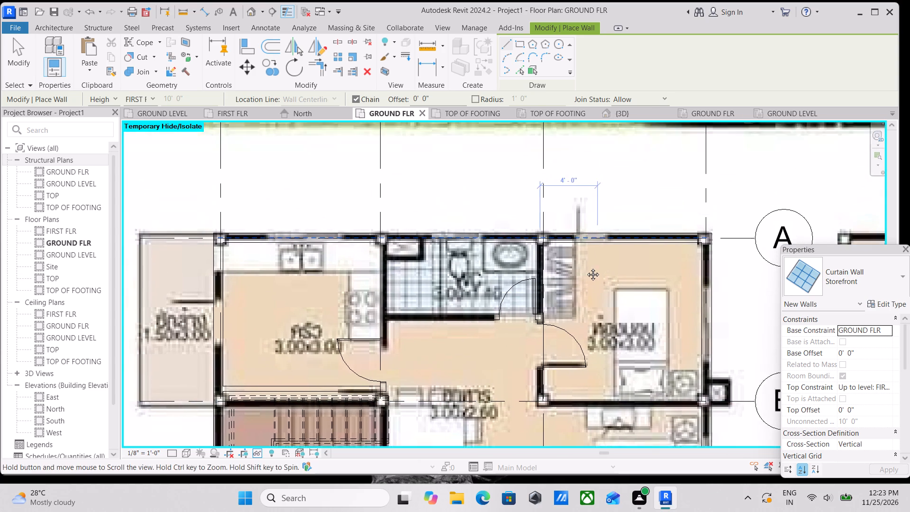
{"action": "middle_click_drag", "start_coordinate": [586, 267], "coordinate": [563, 310]}
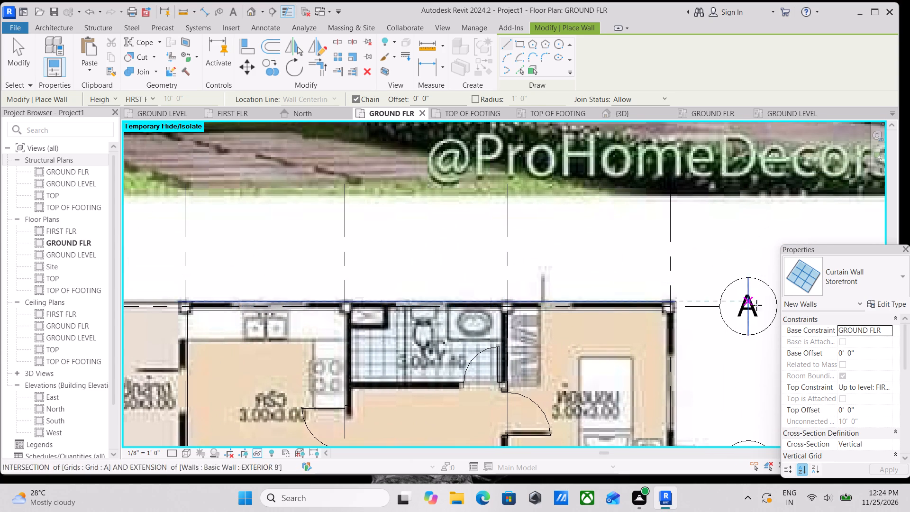
{"action": "scroll", "coordinate": [758, 309], "scroll_direction": "up", "scroll_amount": 2}
{"action": "key", "text": "Escape"}
Start the Window tool and open Load Family to bring in another window family.
{"action": "type", "text": "WN"}
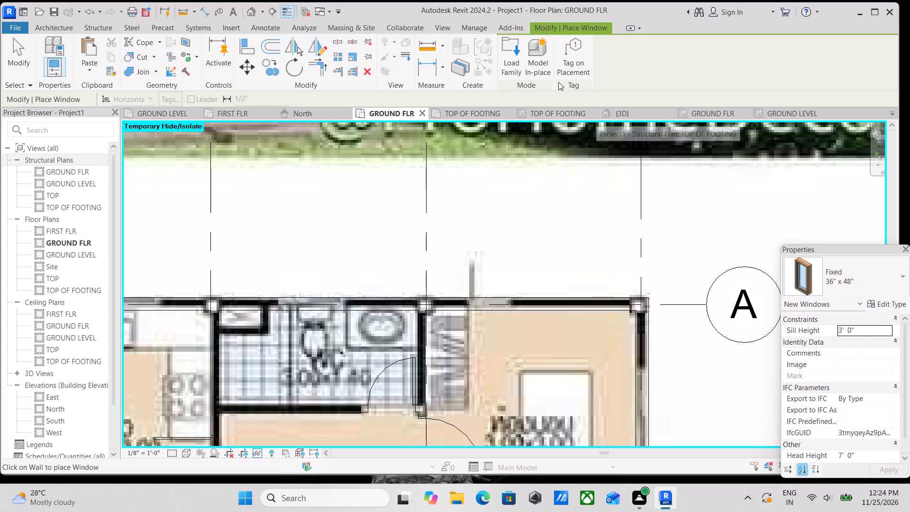
{"action": "left_click", "coordinate": [518, 59]}
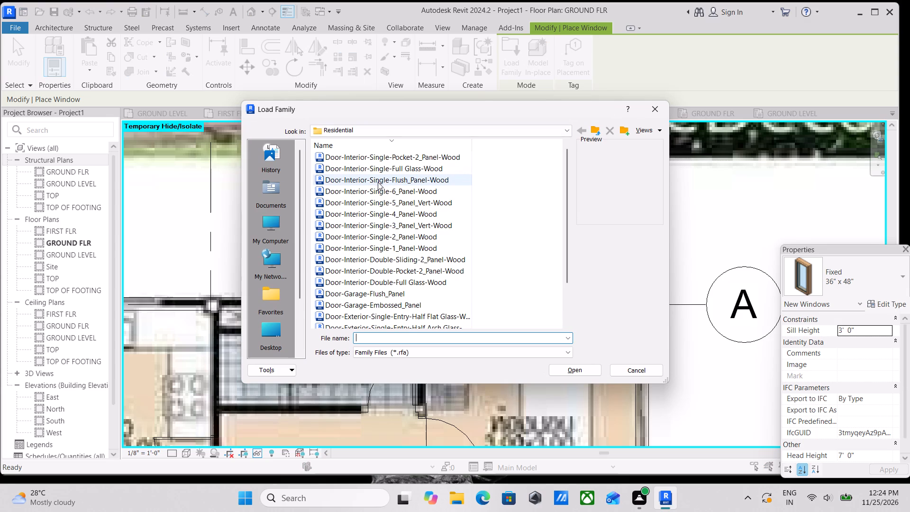
Look through the door families in the Residential and Doors library folders, previewing several of them.
{"action": "scroll", "coordinate": [373, 216], "scroll_direction": "up", "scroll_amount": 3}
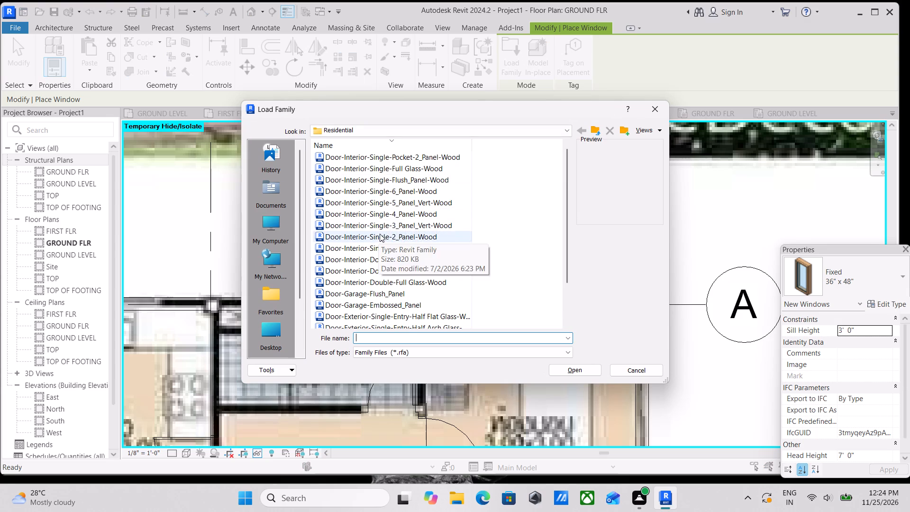
{"action": "scroll", "coordinate": [393, 215], "scroll_direction": "down", "scroll_amount": 3}
{"action": "scroll", "coordinate": [361, 157], "scroll_direction": "up", "scroll_amount": 5}
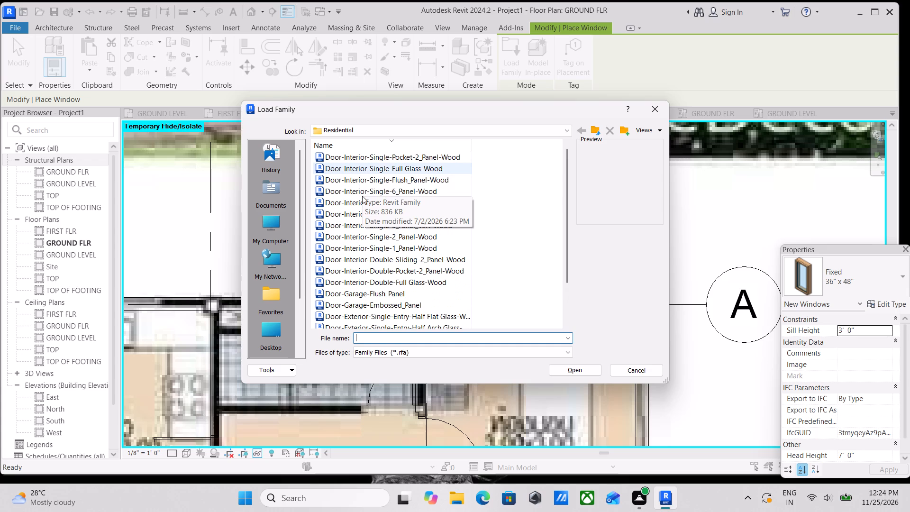
{"action": "scroll", "coordinate": [362, 196], "scroll_direction": "up", "scroll_amount": 1}
{"action": "left_click", "coordinate": [372, 169]}
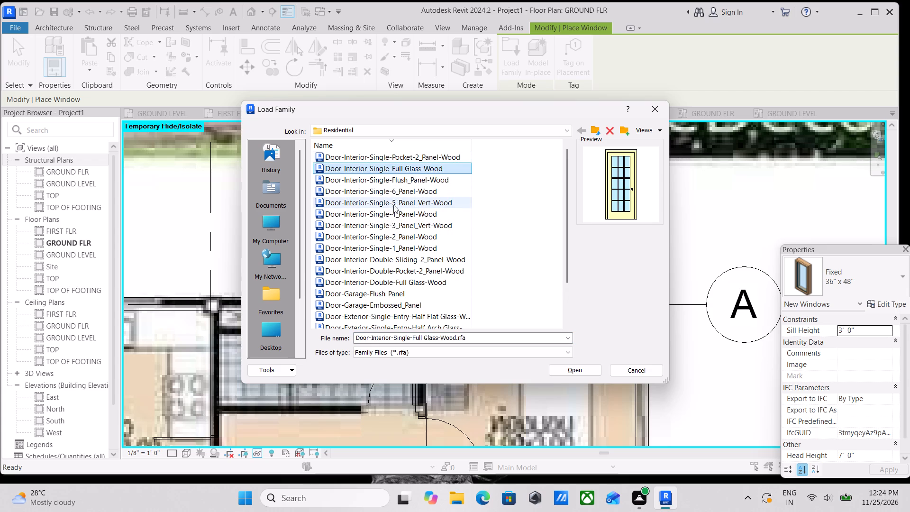
{"action": "left_click", "coordinate": [557, 130]}
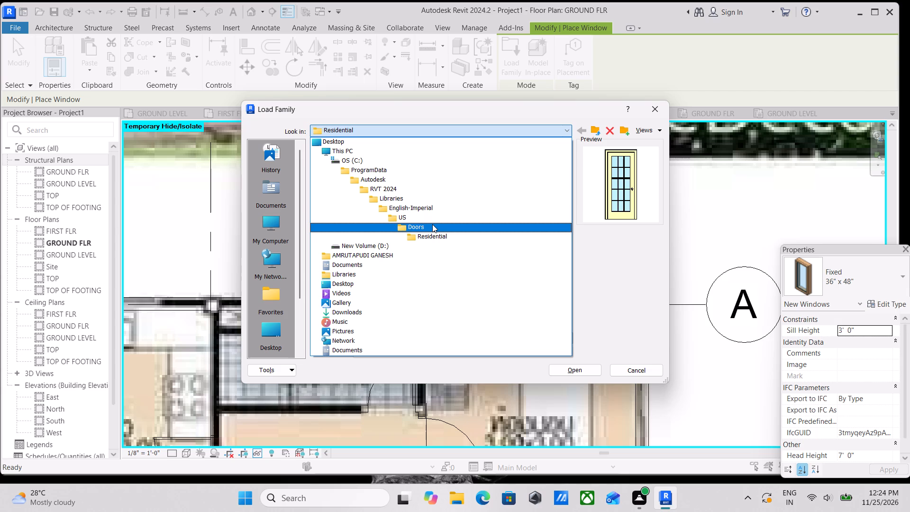
{"action": "left_click", "coordinate": [432, 224]}
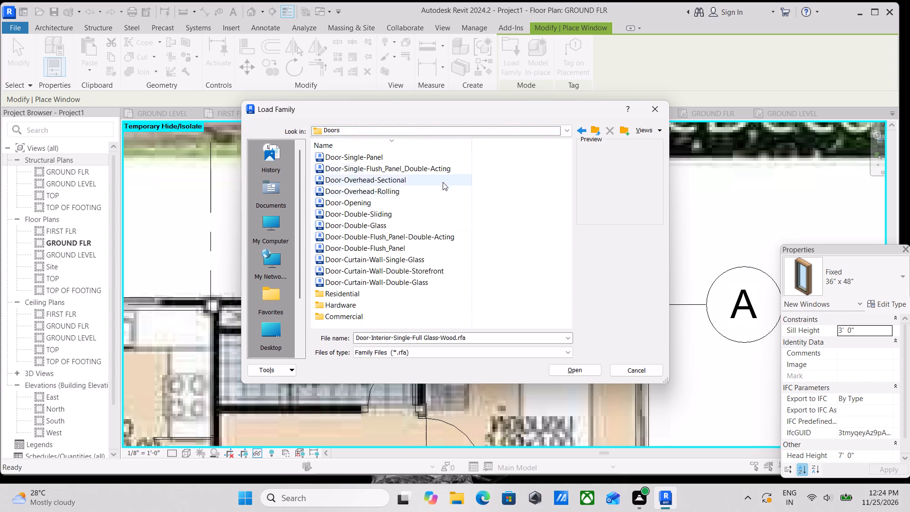
{"action": "left_click", "coordinate": [371, 201]}
{"action": "left_click", "coordinate": [372, 221]}
{"action": "left_click", "coordinate": [375, 192]}
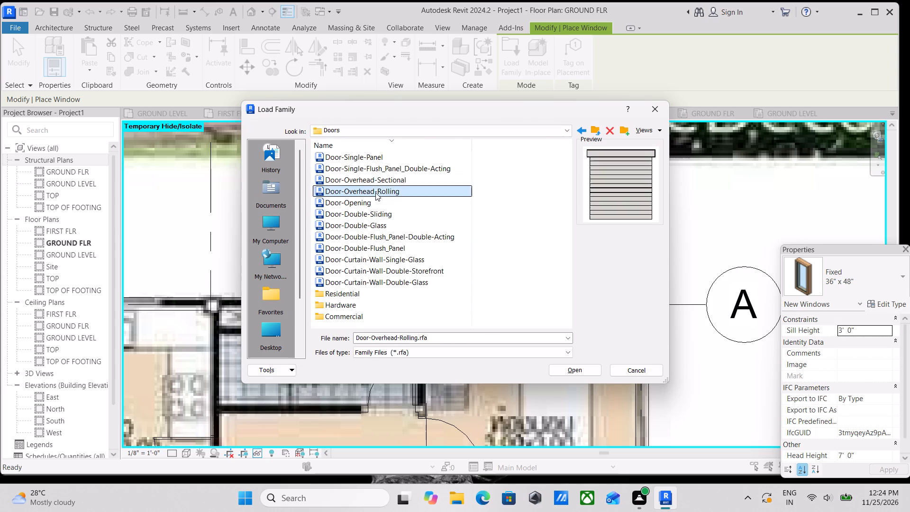
{"action": "left_click", "coordinate": [379, 170]}
{"action": "left_click", "coordinate": [373, 156]}
{"action": "left_click", "coordinate": [372, 203]}
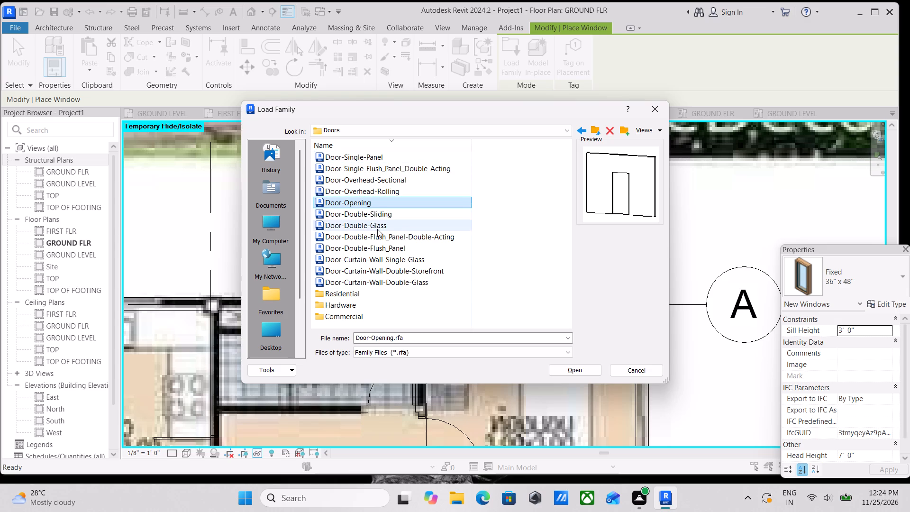
{"action": "scroll", "coordinate": [377, 229], "scroll_direction": "down", "scroll_amount": 2}
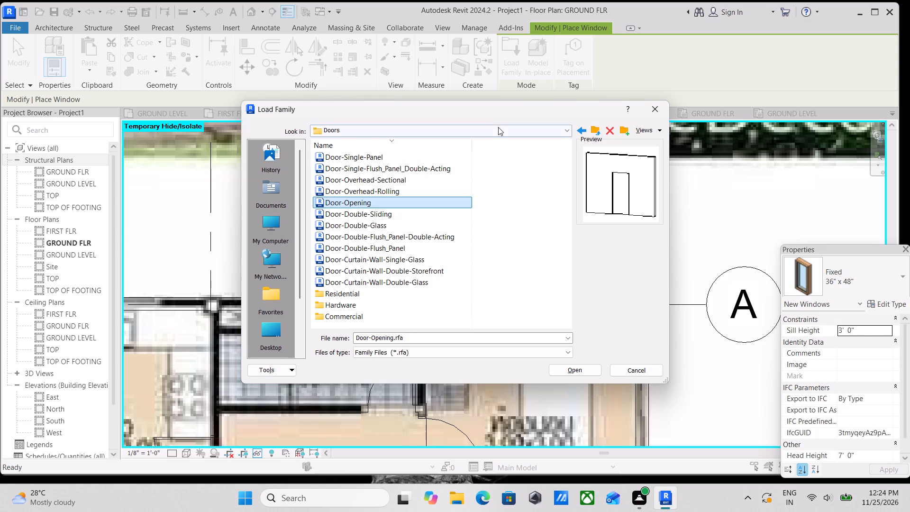
{"action": "left_click", "coordinate": [578, 131]}
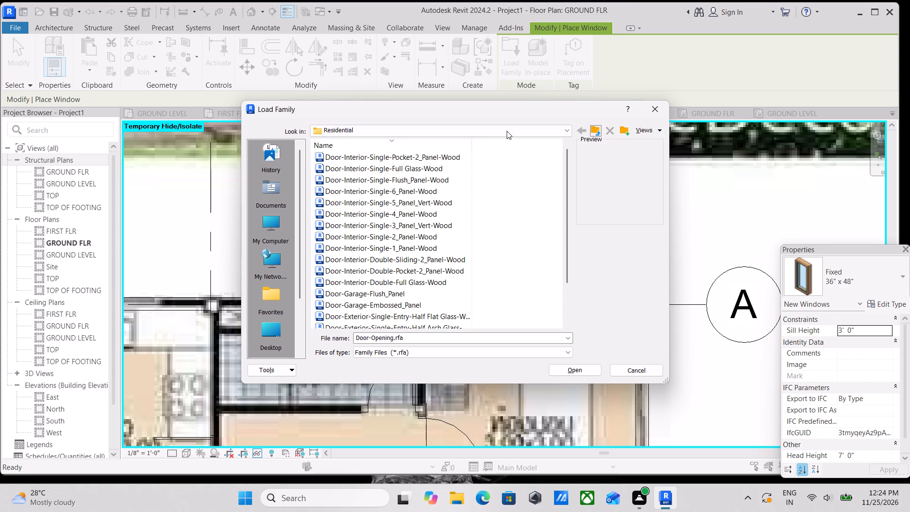
Go to the US folder of the English-Imperial library.
{"action": "left_click", "coordinate": [547, 128]}
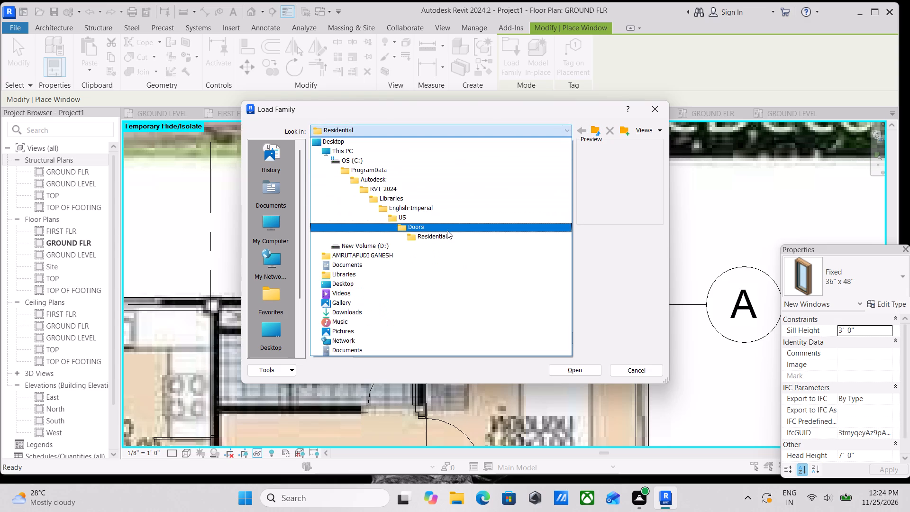
{"action": "left_click", "coordinate": [415, 207]}
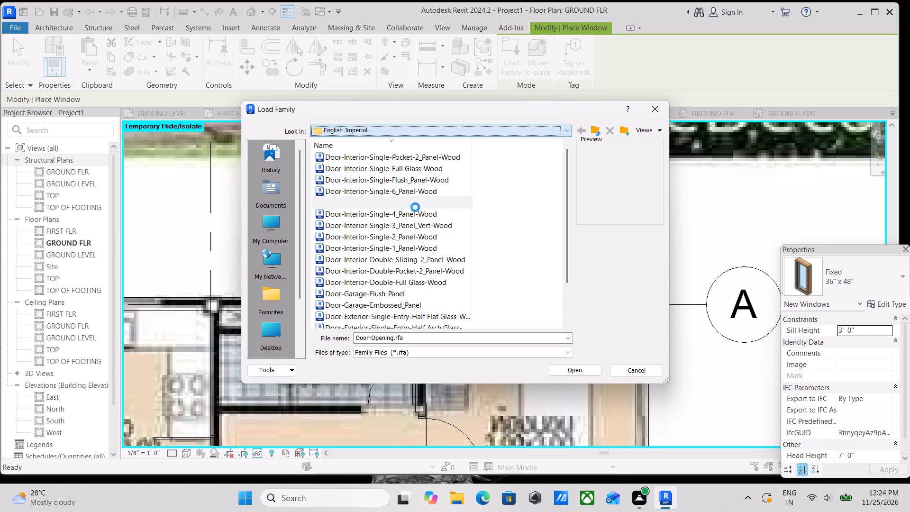
{"action": "double_click", "coordinate": [356, 158]}
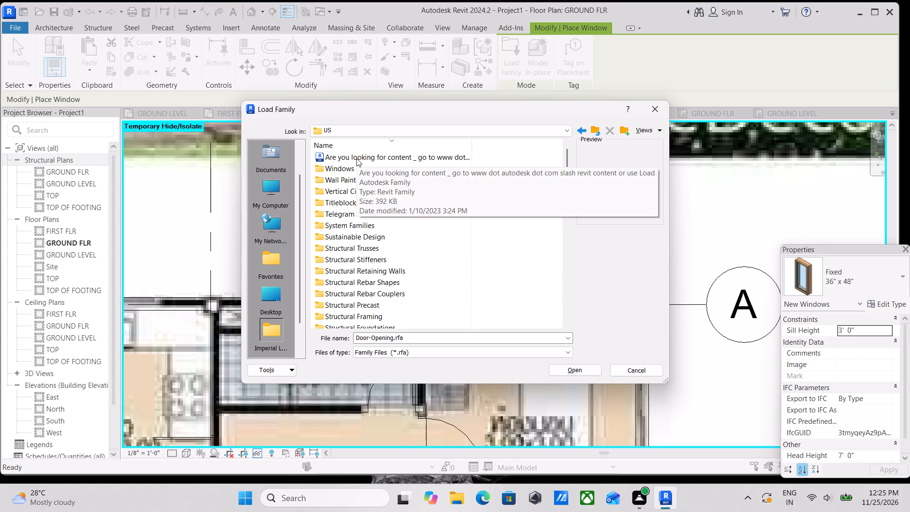
Look through the US library's category folders, including Plumbing, for the window families.
{"action": "scroll", "coordinate": [383, 259], "scroll_direction": "down", "scroll_amount": 1}
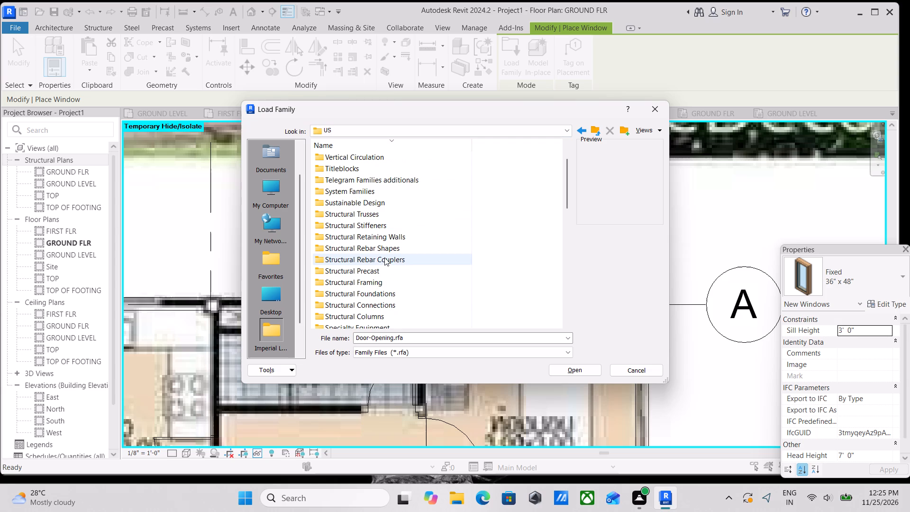
{"action": "scroll", "coordinate": [351, 218], "scroll_direction": "up", "scroll_amount": 2}
{"action": "scroll", "coordinate": [351, 218], "scroll_direction": "down", "scroll_amount": 6}
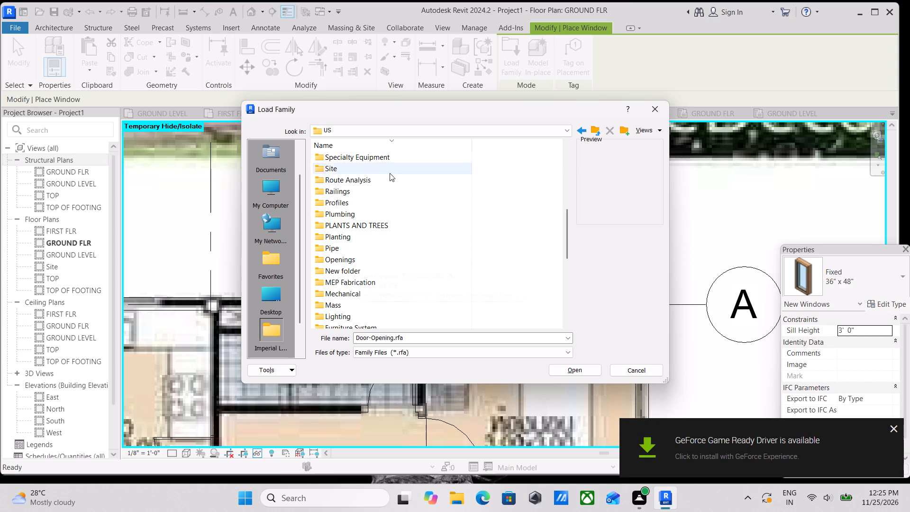
{"action": "scroll", "coordinate": [349, 241], "scroll_direction": "down", "scroll_amount": 4}
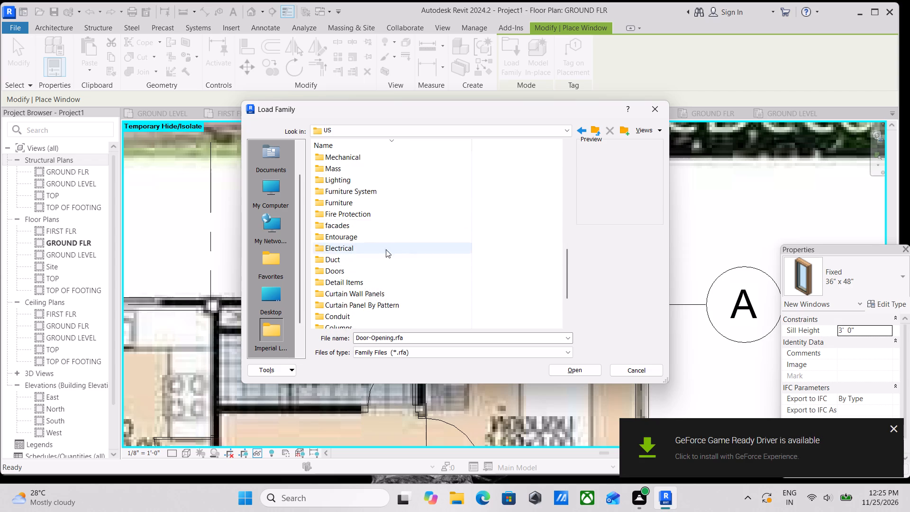
{"action": "scroll", "coordinate": [357, 275], "scroll_direction": "down", "scroll_amount": 2}
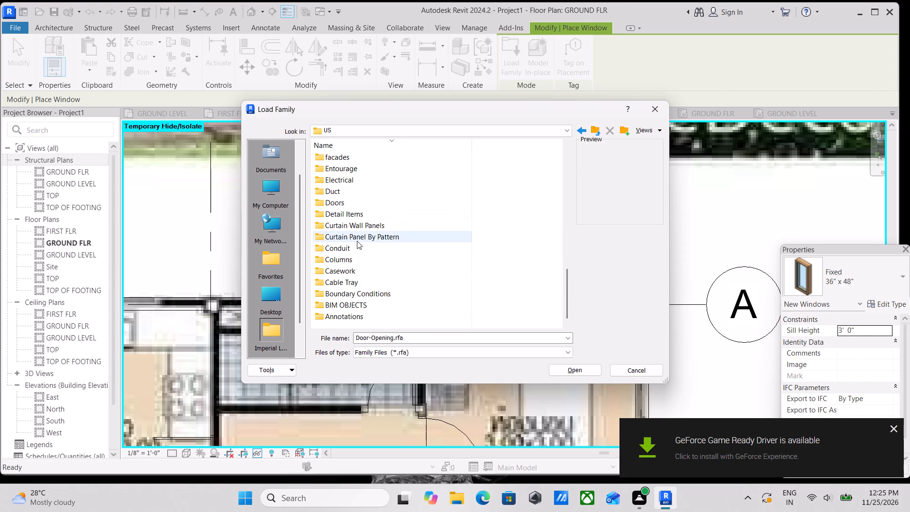
{"action": "scroll", "coordinate": [415, 213], "scroll_direction": "down", "scroll_amount": 1}
{"action": "scroll", "coordinate": [325, 220], "scroll_direction": "up", "scroll_amount": 1}
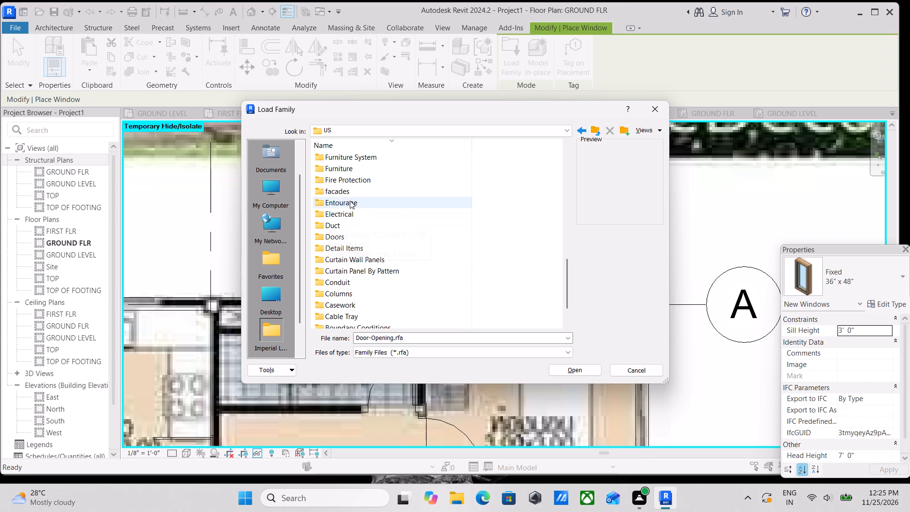
{"action": "scroll", "coordinate": [351, 201], "scroll_direction": "up", "scroll_amount": 4}
{"action": "left_click", "coordinate": [361, 189]}
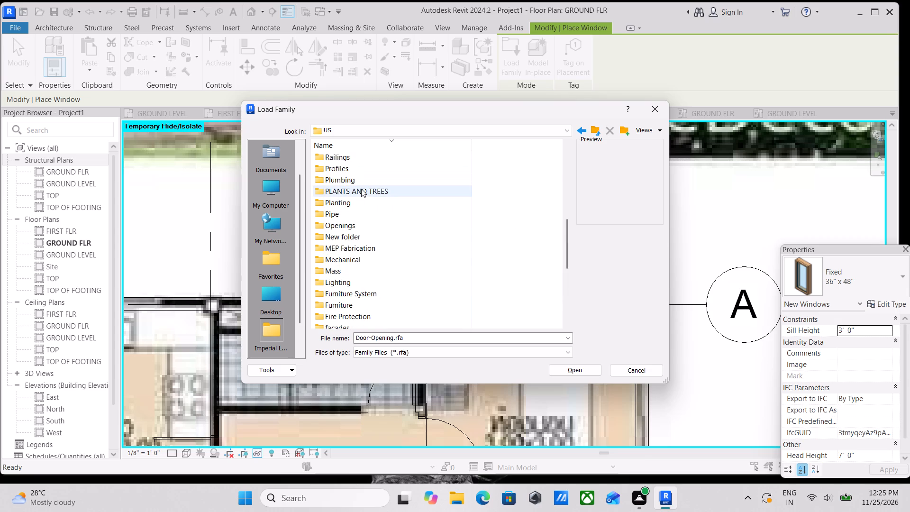
{"action": "double_click", "coordinate": [344, 178]}
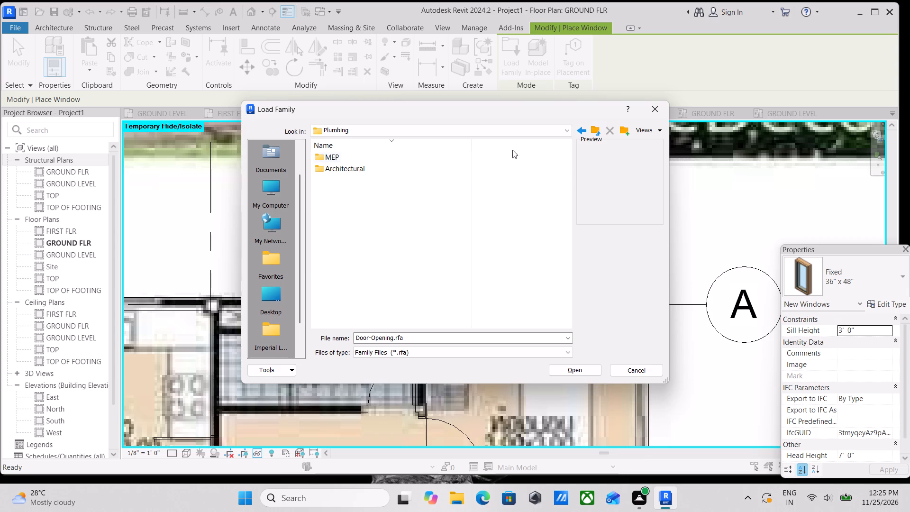
{"action": "left_click", "coordinate": [578, 130]}
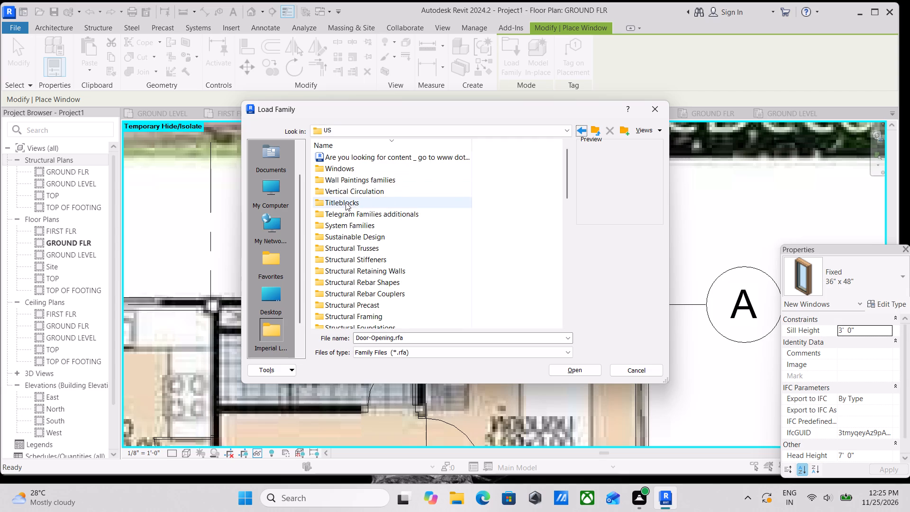
Find and open the Windows folder in the US library.
{"action": "scroll", "coordinate": [346, 202], "scroll_direction": "down", "scroll_amount": 4}
{"action": "scroll", "coordinate": [348, 207], "scroll_direction": "up", "scroll_amount": 1}
{"action": "scroll", "coordinate": [348, 207], "scroll_direction": "down", "scroll_amount": 6}
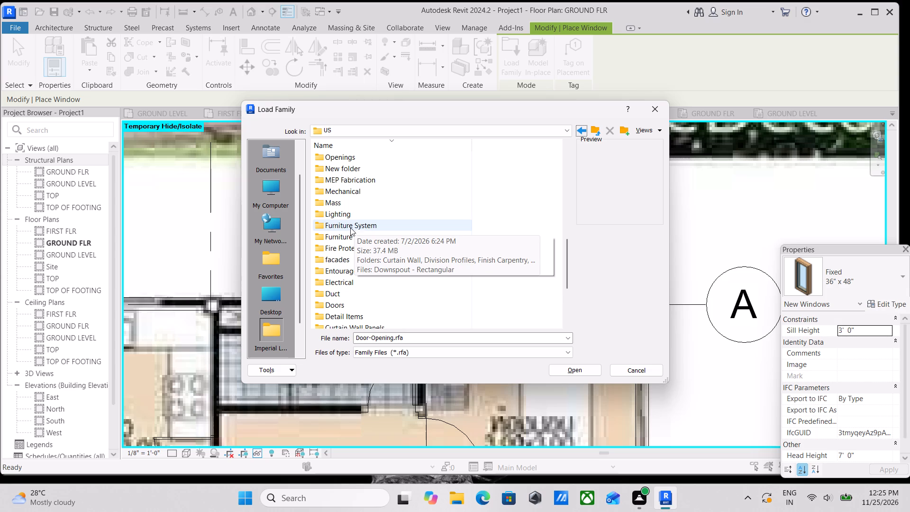
{"action": "scroll", "coordinate": [349, 228], "scroll_direction": "down", "scroll_amount": 1}
{"action": "scroll", "coordinate": [345, 229], "scroll_direction": "up", "scroll_amount": 1}
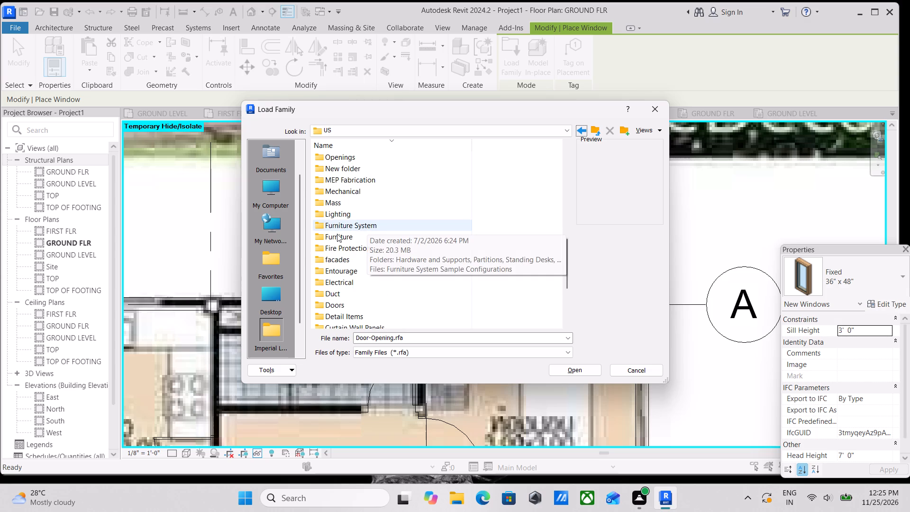
{"action": "scroll", "coordinate": [409, 244], "scroll_direction": "up", "scroll_amount": 2}
{"action": "scroll", "coordinate": [365, 236], "scroll_direction": "down", "scroll_amount": 3}
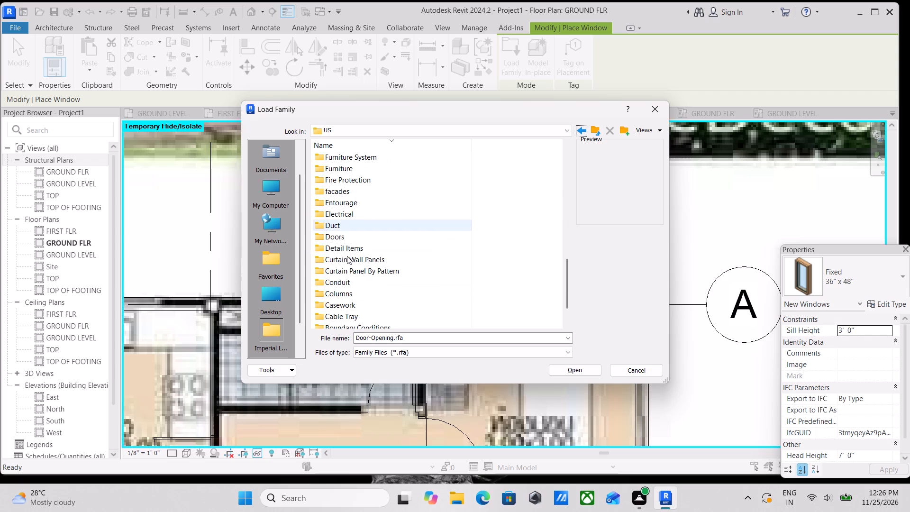
{"action": "scroll", "coordinate": [347, 256], "scroll_direction": "down", "scroll_amount": 7}
{"action": "scroll", "coordinate": [340, 293], "scroll_direction": "up", "scroll_amount": 1}
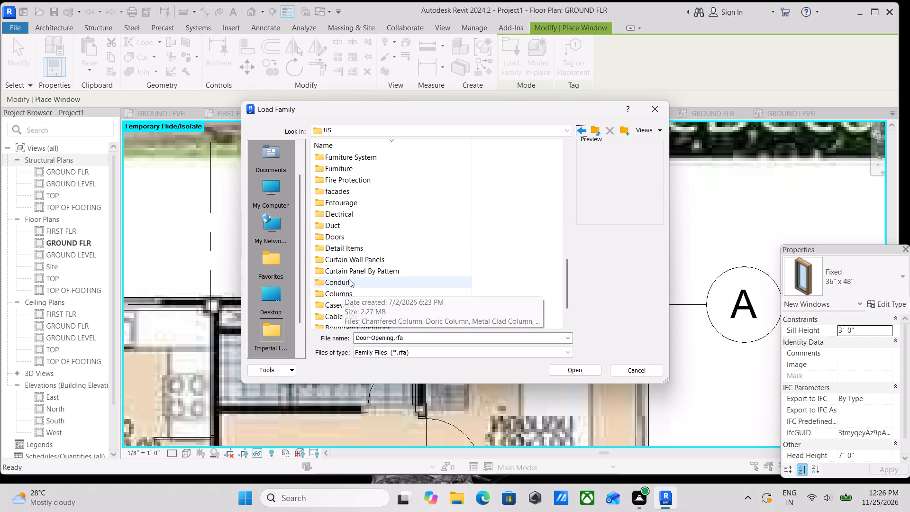
{"action": "scroll", "coordinate": [346, 249], "scroll_direction": "up", "scroll_amount": 7}
{"action": "scroll", "coordinate": [345, 185], "scroll_direction": "up", "scroll_amount": 2}
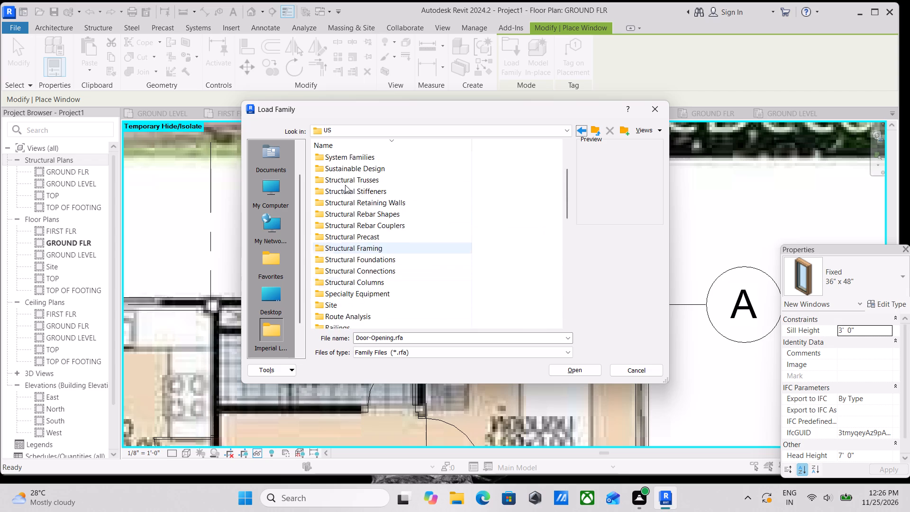
{"action": "scroll", "coordinate": [345, 185], "scroll_direction": "up", "scroll_amount": 4}
{"action": "double_click", "coordinate": [348, 172]}
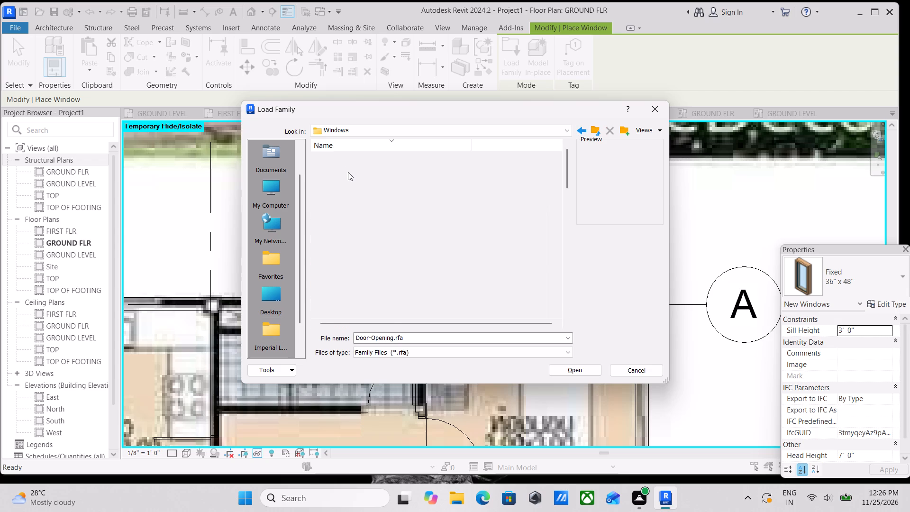
Preview the sliding, single-hung, louvered and round fixed window families in the Windows folder.
{"action": "left_click", "coordinate": [348, 172]}
{"action": "left_click", "coordinate": [352, 183]}
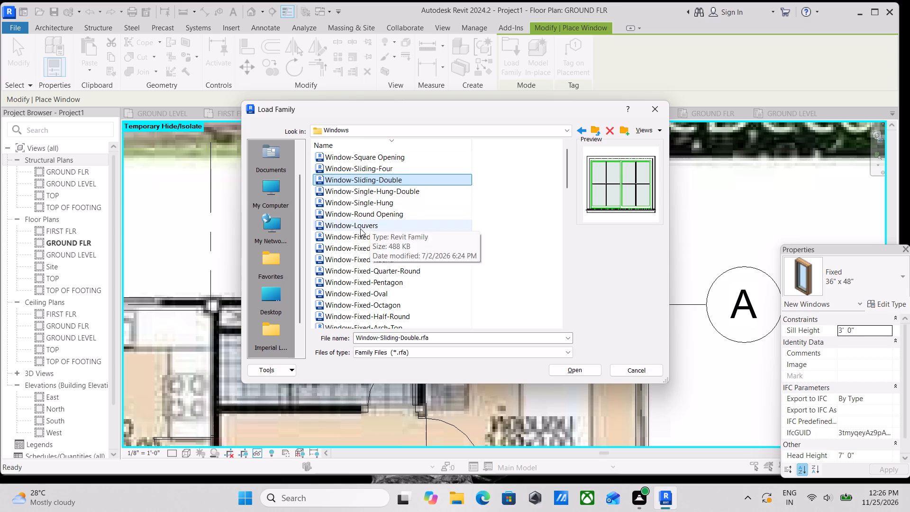
{"action": "left_click", "coordinate": [360, 229]}
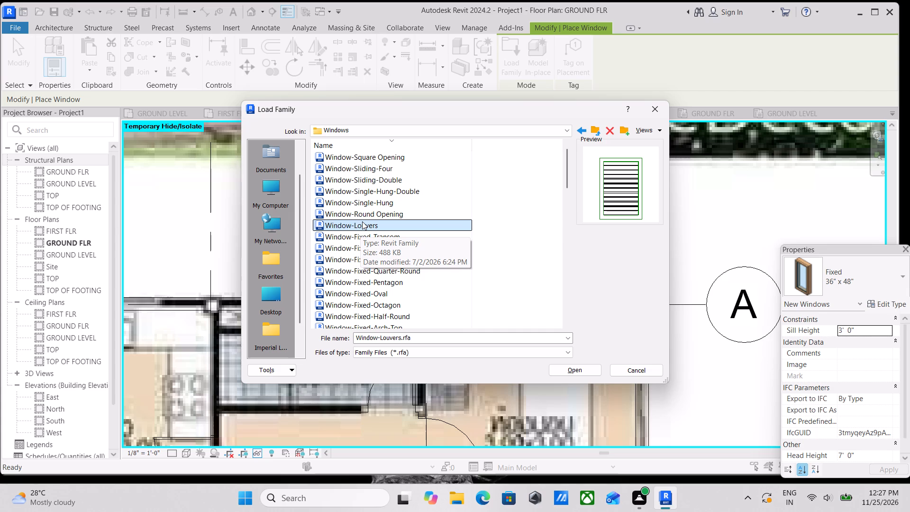
{"action": "scroll", "coordinate": [361, 221], "scroll_direction": "down", "scroll_amount": 2}
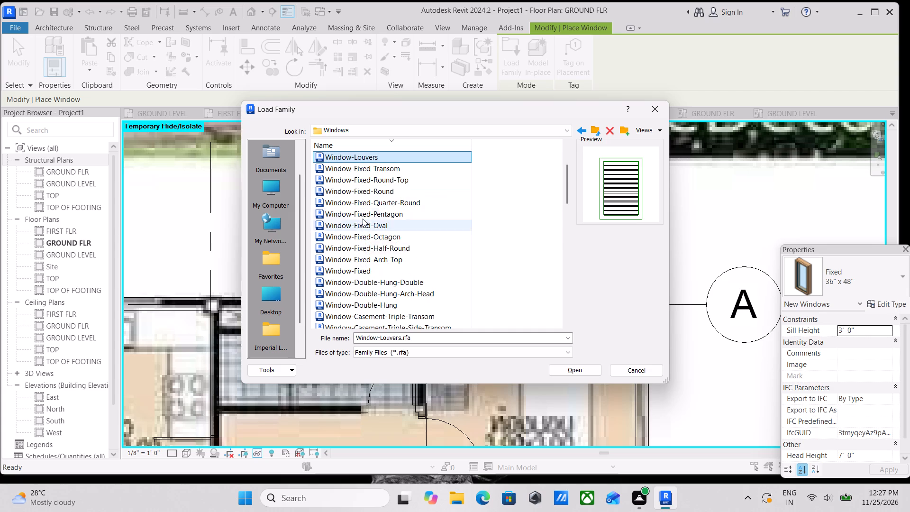
{"action": "left_click", "coordinate": [364, 214]}
{"action": "left_click", "coordinate": [372, 188]}
{"action": "scroll", "coordinate": [377, 172], "scroll_direction": "up", "scroll_amount": 2}
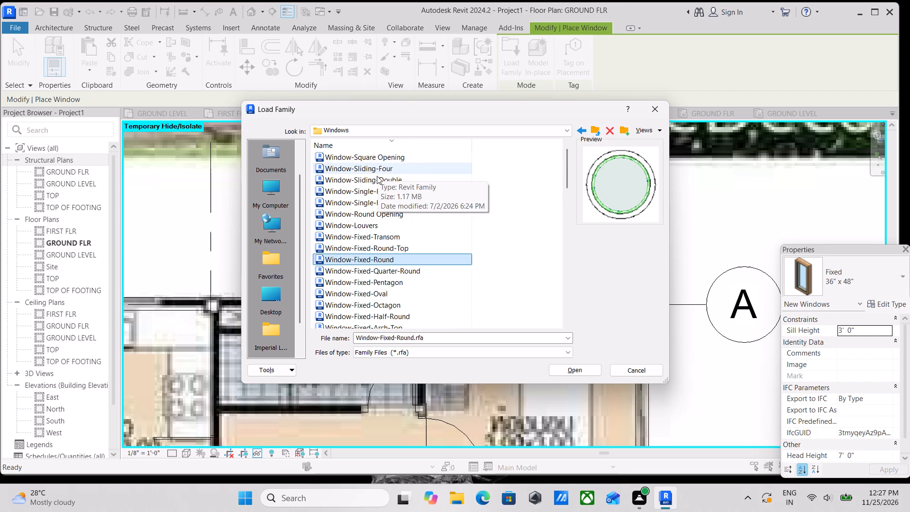
{"action": "left_click", "coordinate": [377, 176]}
{"action": "left_click", "coordinate": [375, 201]}
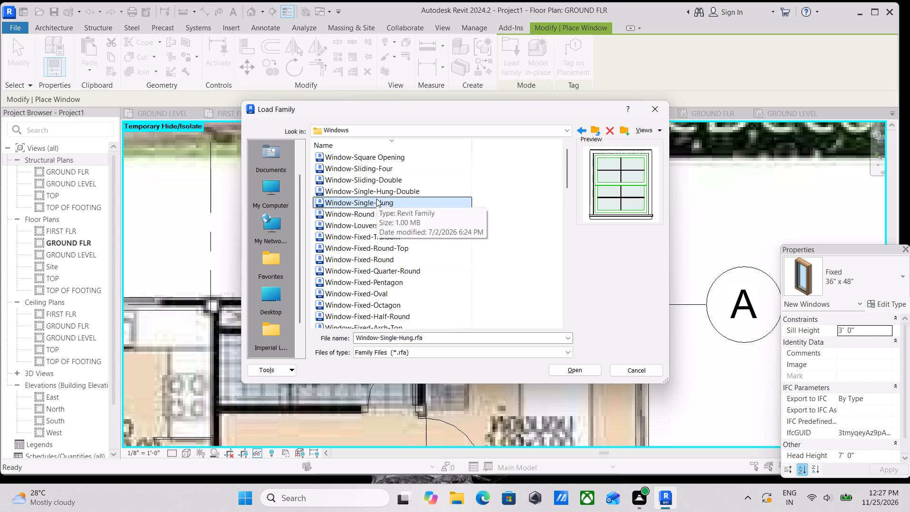
{"action": "scroll", "coordinate": [397, 229], "scroll_direction": "down", "scroll_amount": 1}
{"action": "left_click", "coordinate": [363, 204]}
{"action": "left_click", "coordinate": [367, 192]}
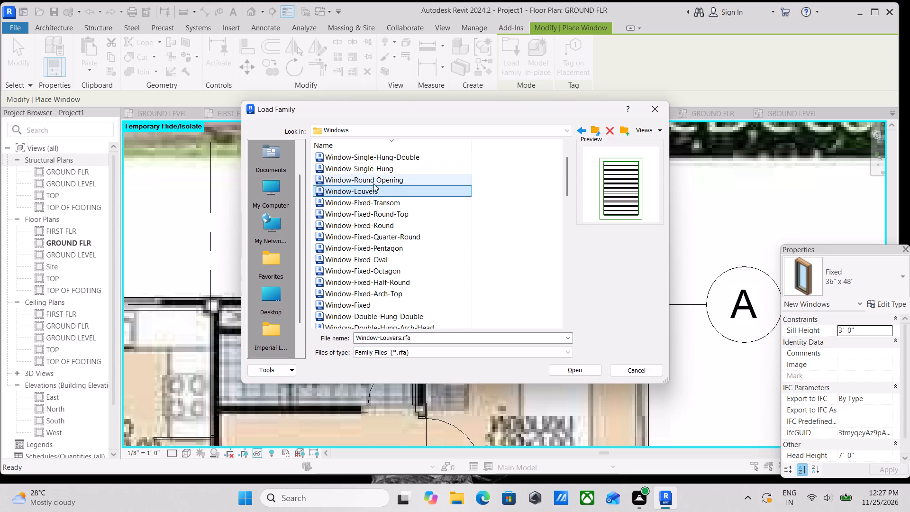
Preview the round opening and the fixed window families, including quarter-round, round-top and oval.
{"action": "left_click", "coordinate": [374, 182]}
{"action": "scroll", "coordinate": [387, 247], "scroll_direction": "down", "scroll_amount": 3}
{"action": "left_click", "coordinate": [369, 233]}
{"action": "left_click", "coordinate": [374, 215]}
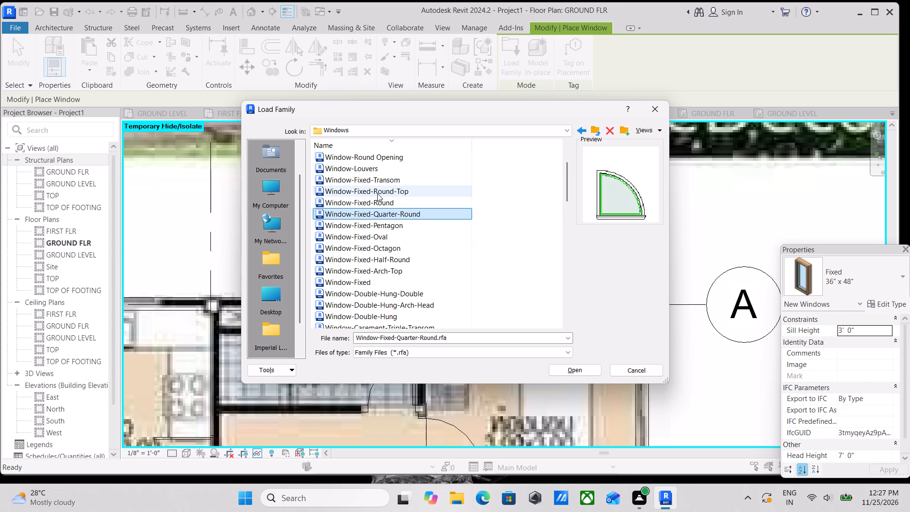
{"action": "left_click", "coordinate": [377, 193]}
{"action": "left_click", "coordinate": [385, 174]}
{"action": "left_click", "coordinate": [380, 152]}
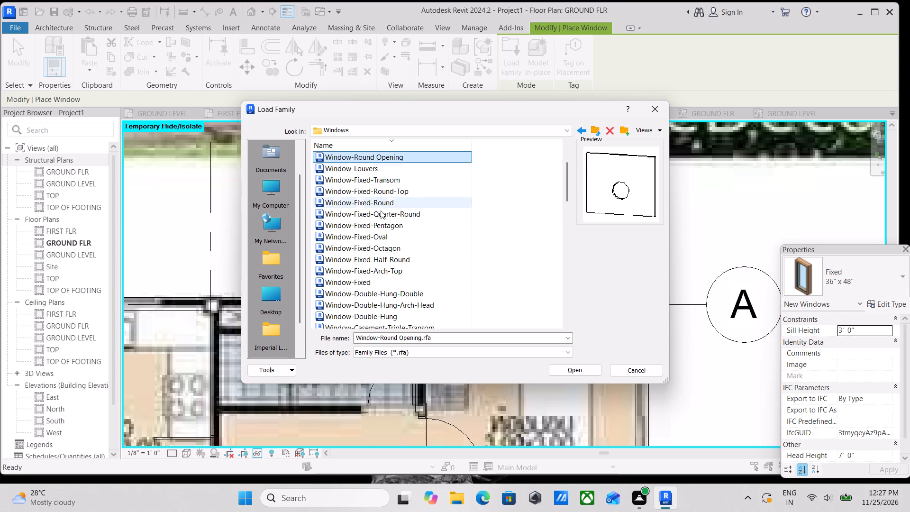
{"action": "left_click", "coordinate": [359, 258]}
{"action": "left_click", "coordinate": [364, 248]}
{"action": "left_click", "coordinate": [362, 231]}
{"action": "left_click", "coordinate": [367, 213]}
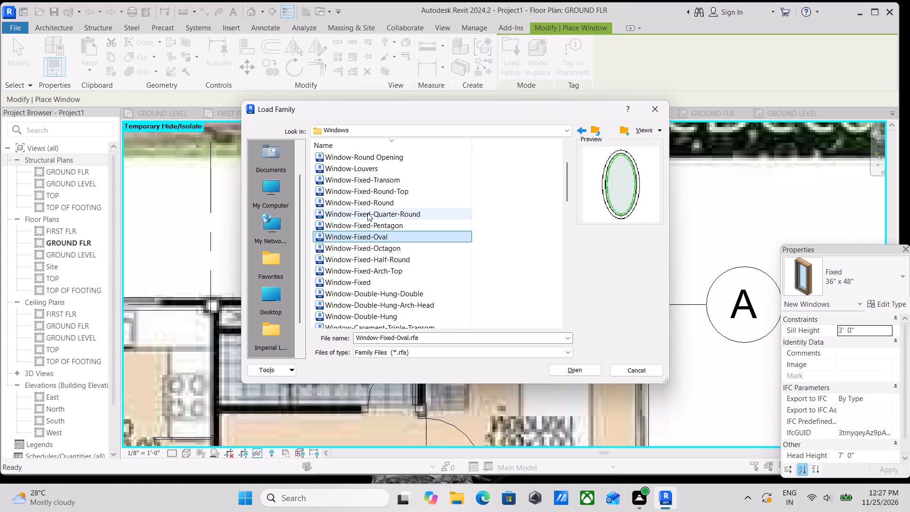
{"action": "left_click", "coordinate": [370, 200]}
{"action": "left_click", "coordinate": [371, 193]}
{"action": "left_click", "coordinate": [371, 183]}
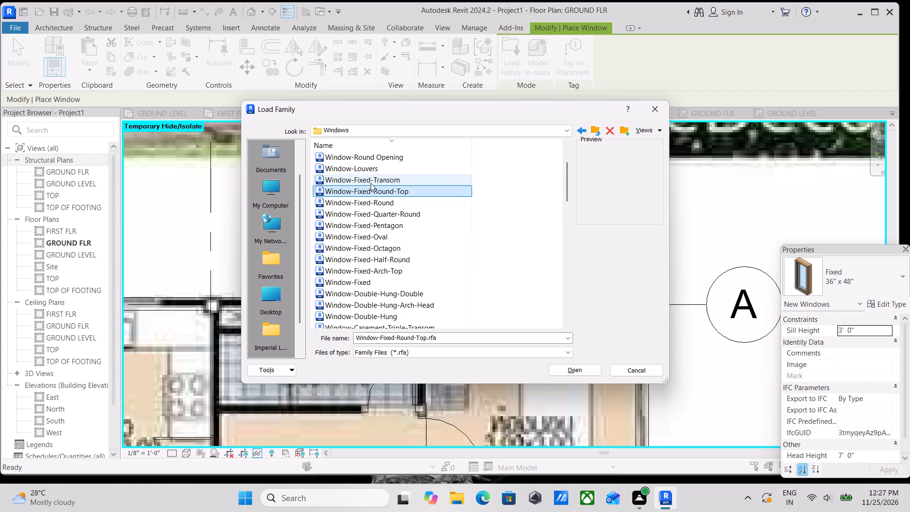
Preview the double-hung, arch-head, arch-top and triple casement transom window families.
{"action": "scroll", "coordinate": [371, 226], "scroll_direction": "down", "scroll_amount": 3}
{"action": "left_click", "coordinate": [367, 246]}
{"action": "left_click", "coordinate": [371, 234]}
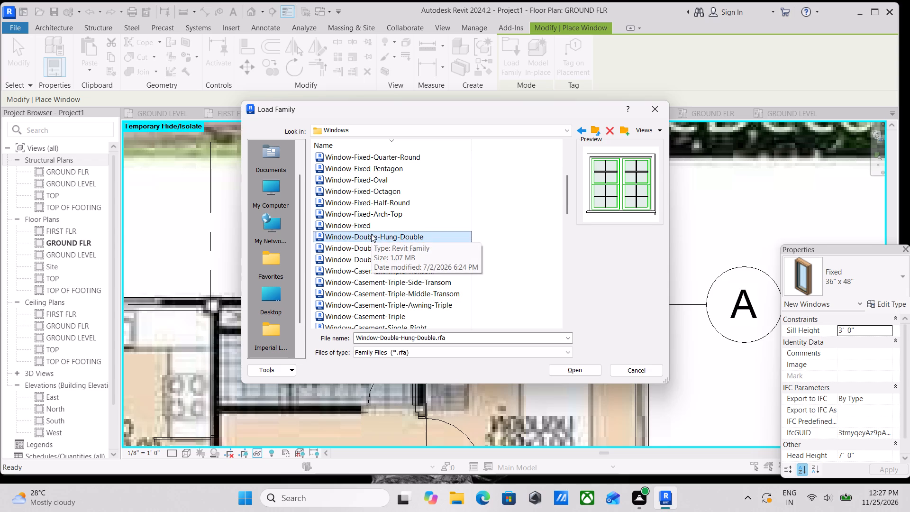
{"action": "scroll", "coordinate": [365, 256], "scroll_direction": "down", "scroll_amount": 1}
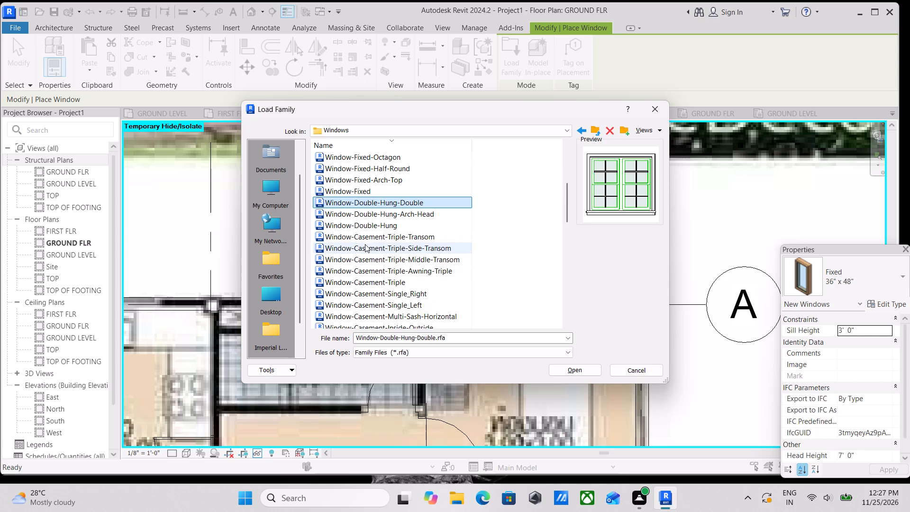
{"action": "left_click", "coordinate": [368, 239]}
{"action": "left_click", "coordinate": [374, 227]}
{"action": "left_click", "coordinate": [386, 201]}
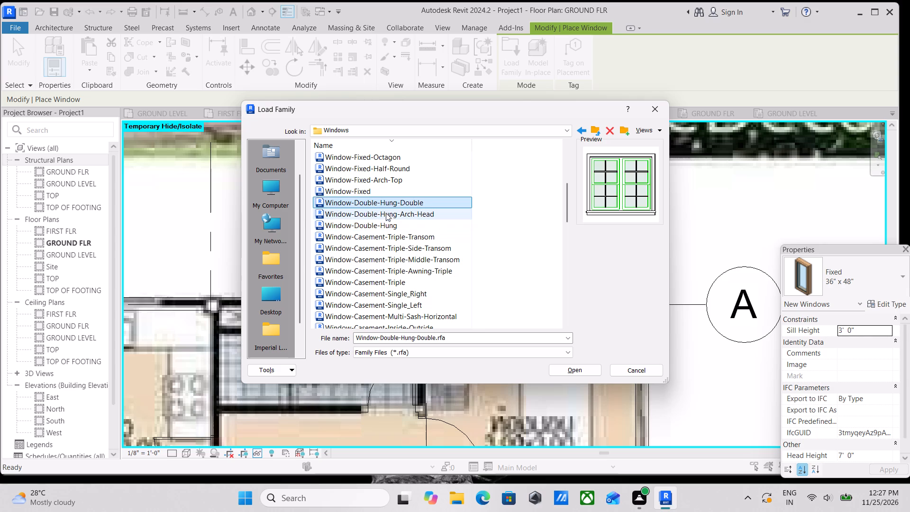
{"action": "left_click", "coordinate": [386, 214]}
{"action": "left_click", "coordinate": [355, 270]}
{"action": "left_click", "coordinate": [356, 260]}
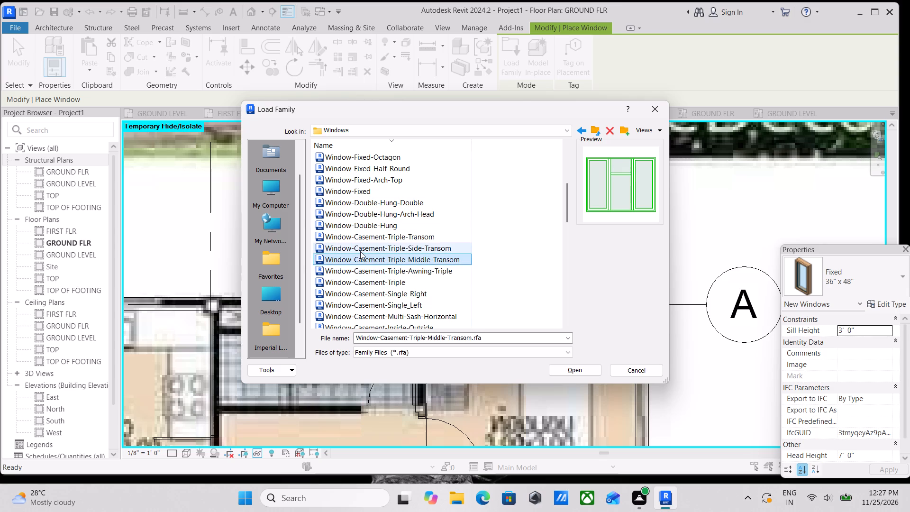
{"action": "left_click", "coordinate": [364, 245]}
{"action": "left_click", "coordinate": [366, 232]}
{"action": "left_click", "coordinate": [367, 213]}
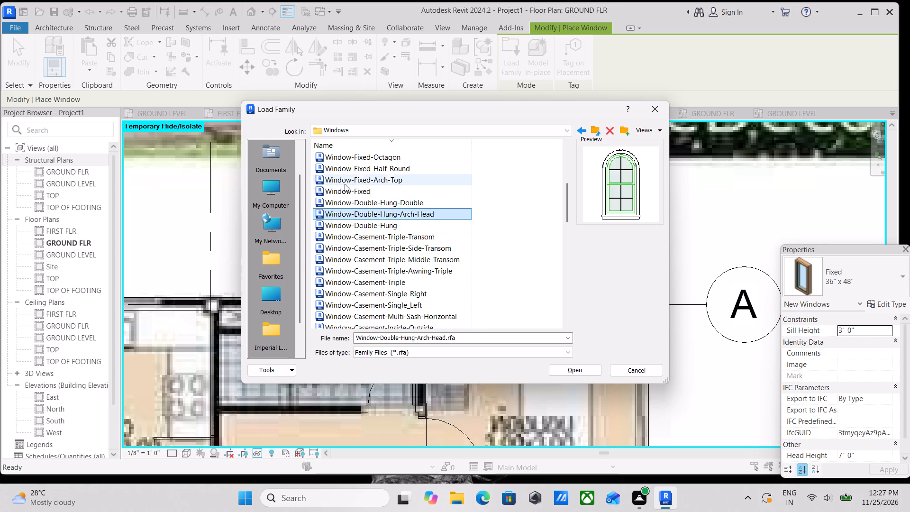
{"action": "left_click", "coordinate": [342, 180]}
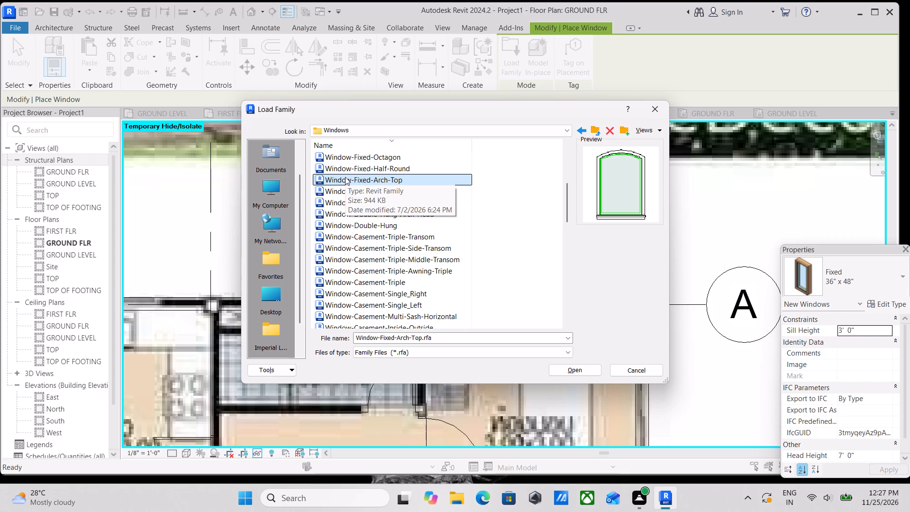
Preview the double, single and triple casement window families, including the sidelight and transom variants.
{"action": "scroll", "coordinate": [390, 223], "scroll_direction": "down", "scroll_amount": 5}
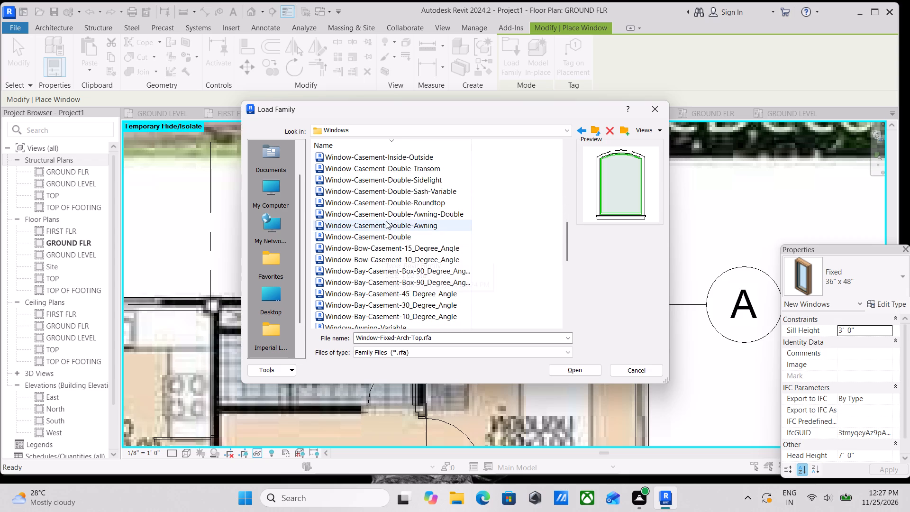
{"action": "left_click", "coordinate": [386, 219]}
{"action": "left_click", "coordinate": [388, 198]}
{"action": "left_click", "coordinate": [383, 185]}
{"action": "left_click", "coordinate": [385, 195]}
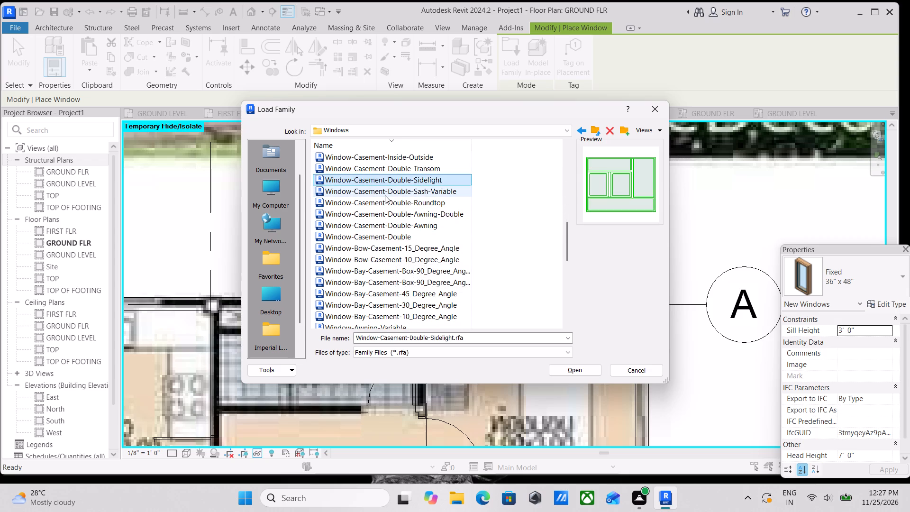
{"action": "left_click", "coordinate": [386, 164]}
{"action": "scroll", "coordinate": [381, 168], "scroll_direction": "up", "scroll_amount": 1}
{"action": "left_click", "coordinate": [380, 189]}
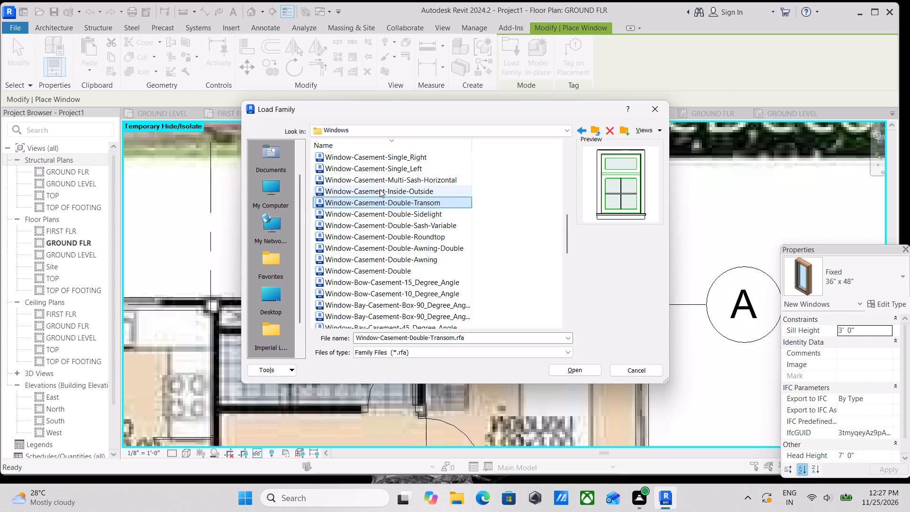
{"action": "left_click", "coordinate": [383, 173]}
{"action": "scroll", "coordinate": [385, 169], "scroll_direction": "up", "scroll_amount": 1}
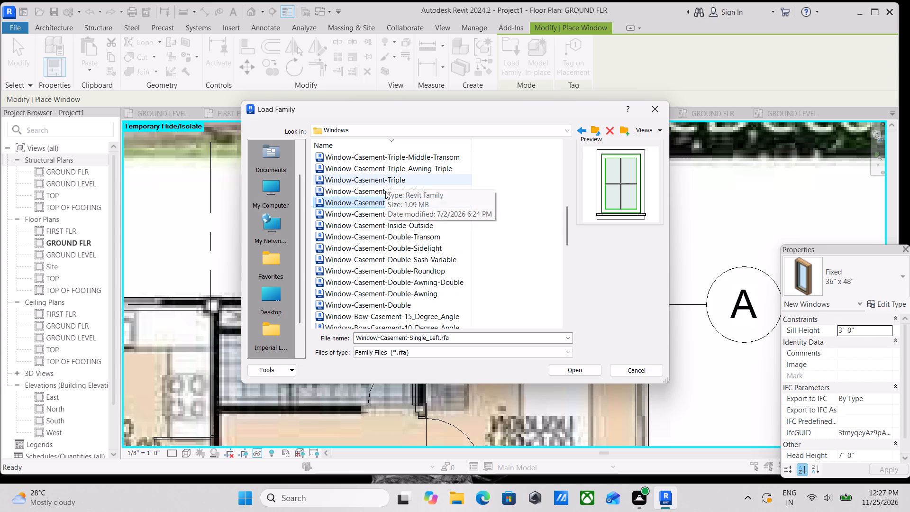
{"action": "left_click", "coordinate": [385, 191]}
{"action": "left_click", "coordinate": [379, 178]}
{"action": "scroll", "coordinate": [377, 170], "scroll_direction": "up", "scroll_amount": 1}
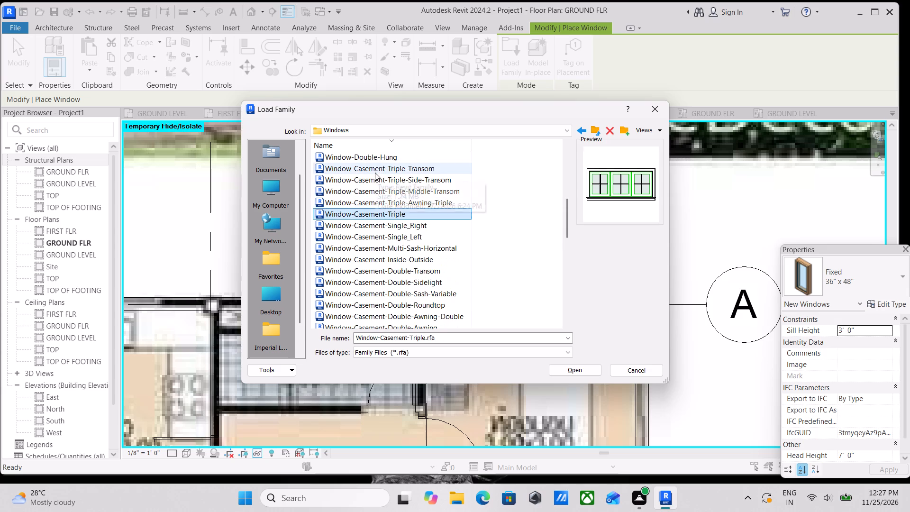
{"action": "left_click", "coordinate": [375, 173]}
Compare the bay, bow and double casement window families, including the double-awning variant.
{"action": "scroll", "coordinate": [372, 185], "scroll_direction": "up", "scroll_amount": 1}
{"action": "scroll", "coordinate": [372, 242], "scroll_direction": "down", "scroll_amount": 5}
{"action": "left_click", "coordinate": [372, 249]}
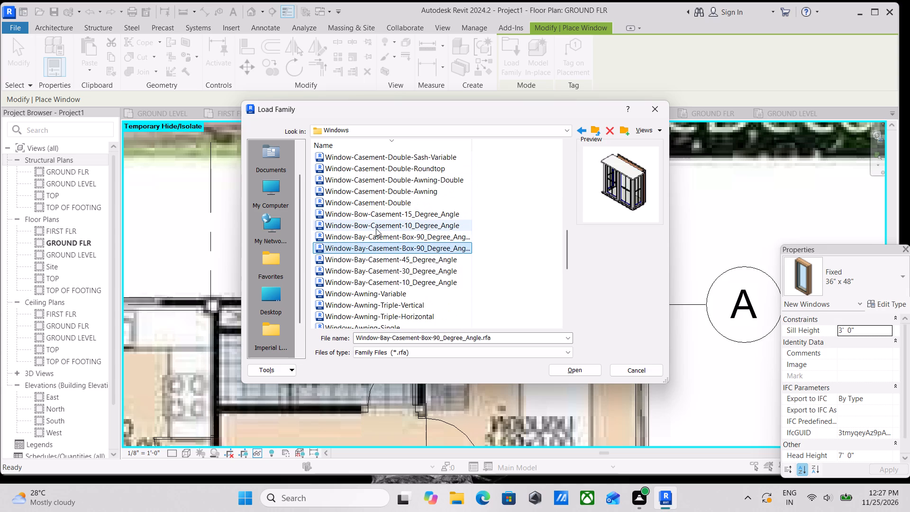
{"action": "left_click", "coordinate": [376, 229]}
{"action": "left_click", "coordinate": [378, 205]}
{"action": "left_click", "coordinate": [384, 194]}
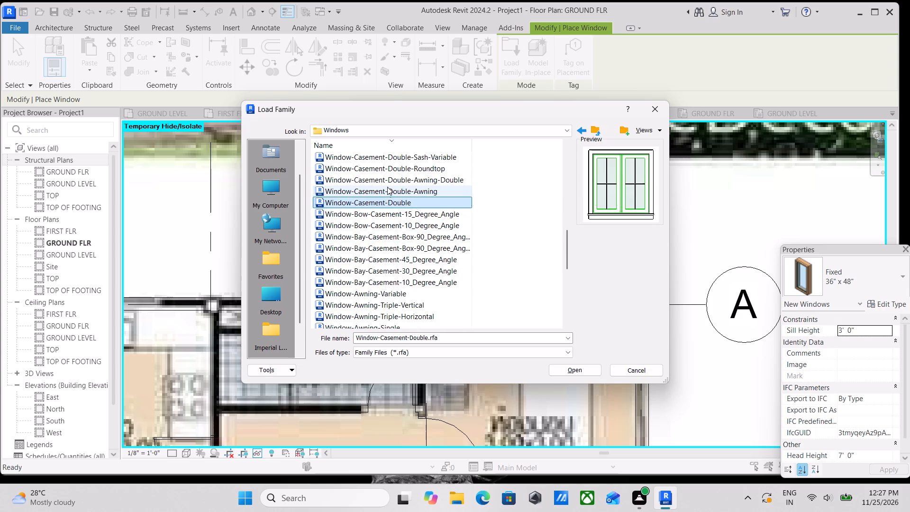
{"action": "left_click", "coordinate": [388, 183]}
{"action": "left_click", "coordinate": [390, 173]}
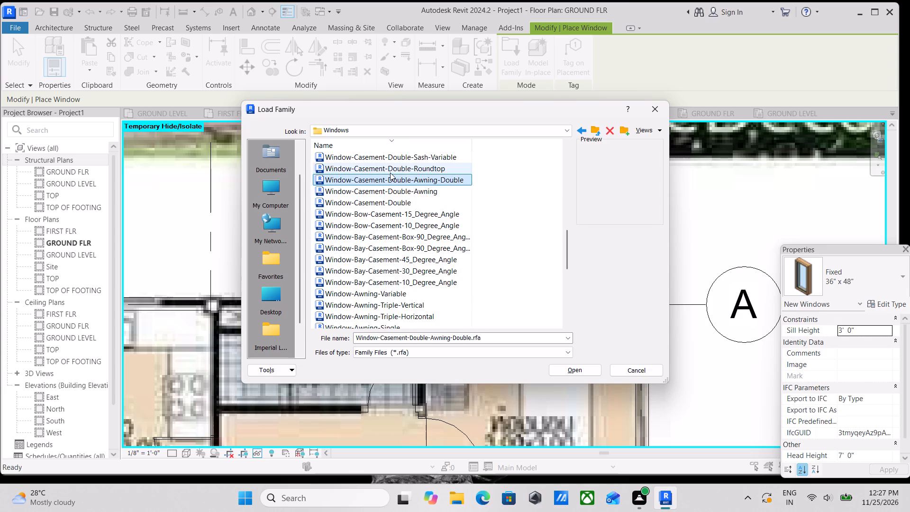
{"action": "left_click", "coordinate": [391, 183]}
{"action": "left_click", "coordinate": [391, 190]}
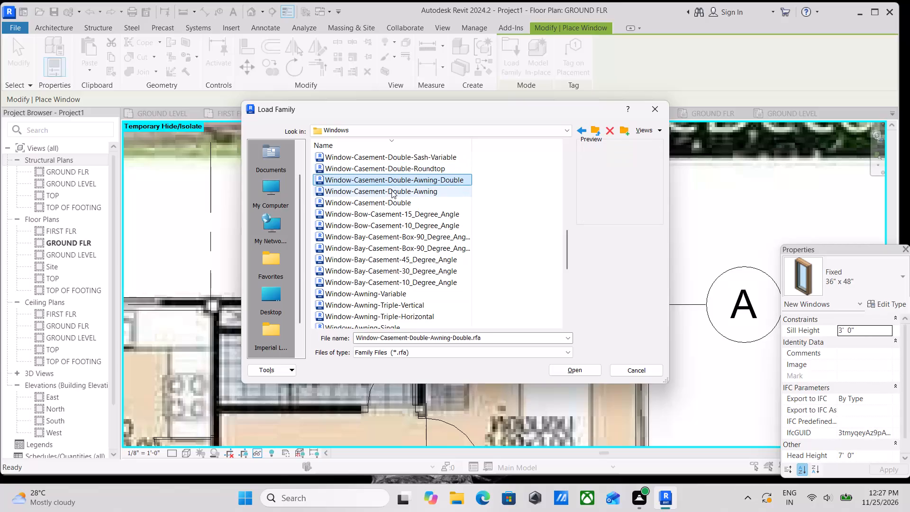
{"action": "left_click", "coordinate": [396, 180]}
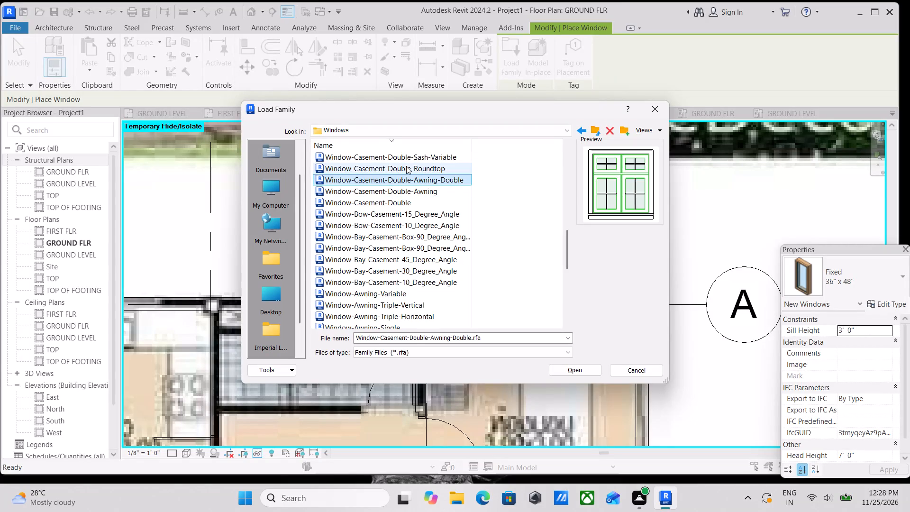
{"action": "left_click", "coordinate": [406, 166]}
{"action": "left_click", "coordinate": [406, 182]}
{"action": "left_click", "coordinate": [406, 193]}
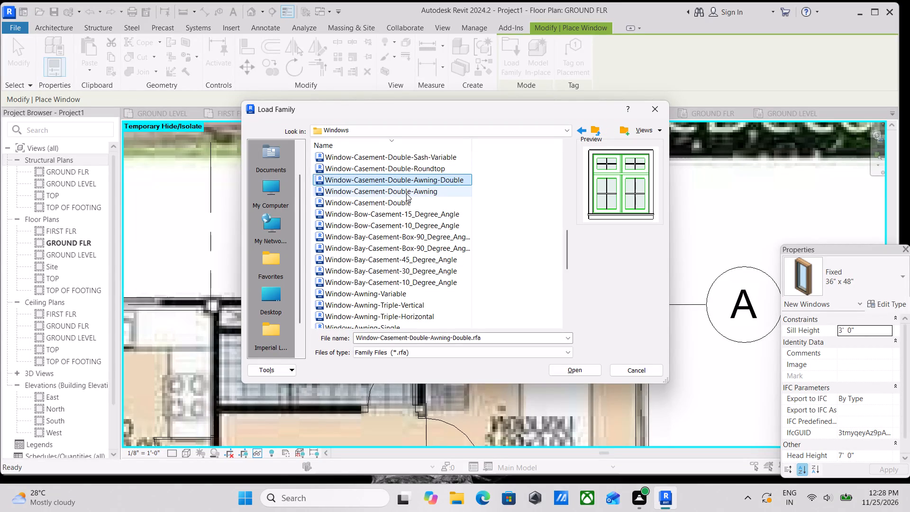
{"action": "left_click", "coordinate": [399, 201]}
{"action": "left_click", "coordinate": [400, 217]}
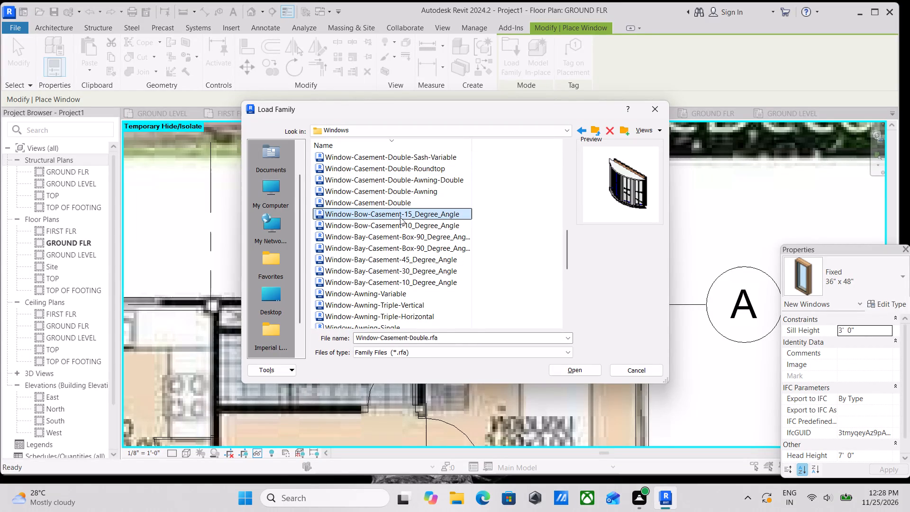
Choose the Window-Casement-Double family and open it for loading.
{"action": "left_click", "coordinate": [392, 198]}
{"action": "left_click", "coordinate": [579, 363]}
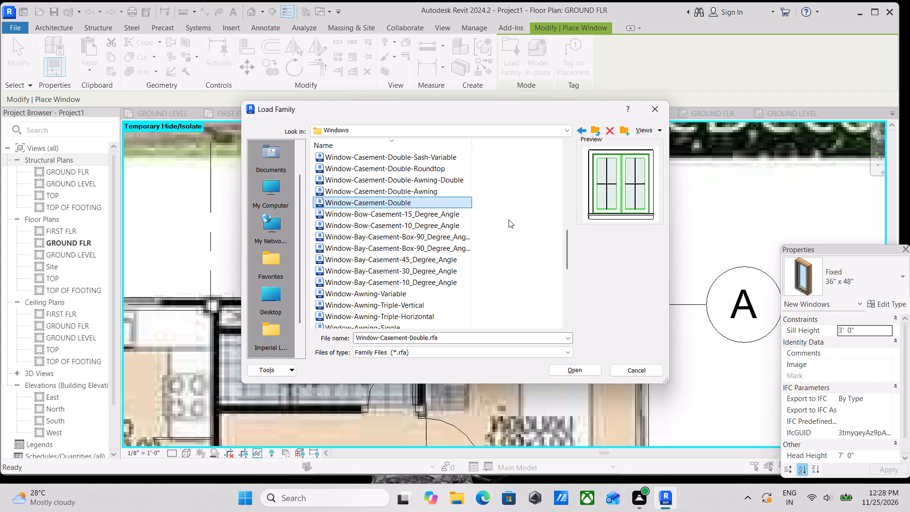
{"action": "left_click", "coordinate": [586, 369]}
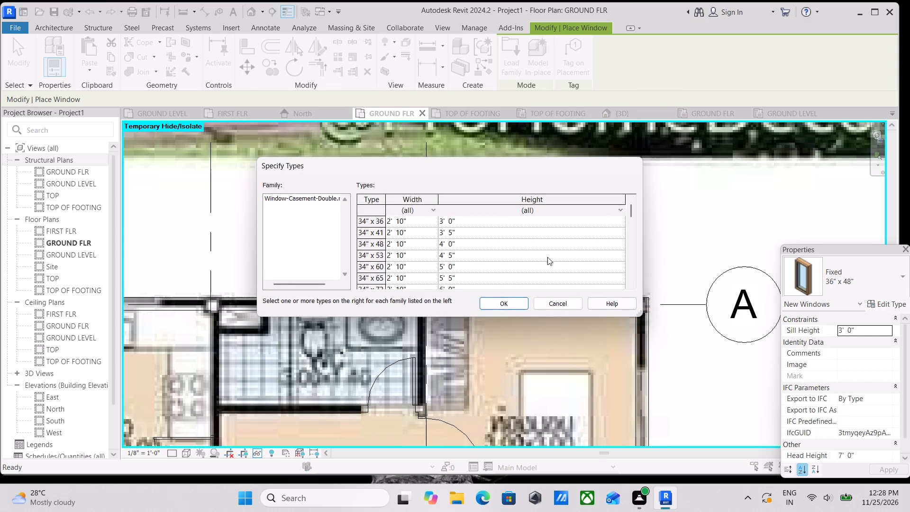
Examine the width and height combinations offered for the Window-Casement-Double family.
{"action": "scroll", "coordinate": [482, 263], "scroll_direction": "down", "scroll_amount": 3}
{"action": "scroll", "coordinate": [410, 254], "scroll_direction": "up", "scroll_amount": 2}
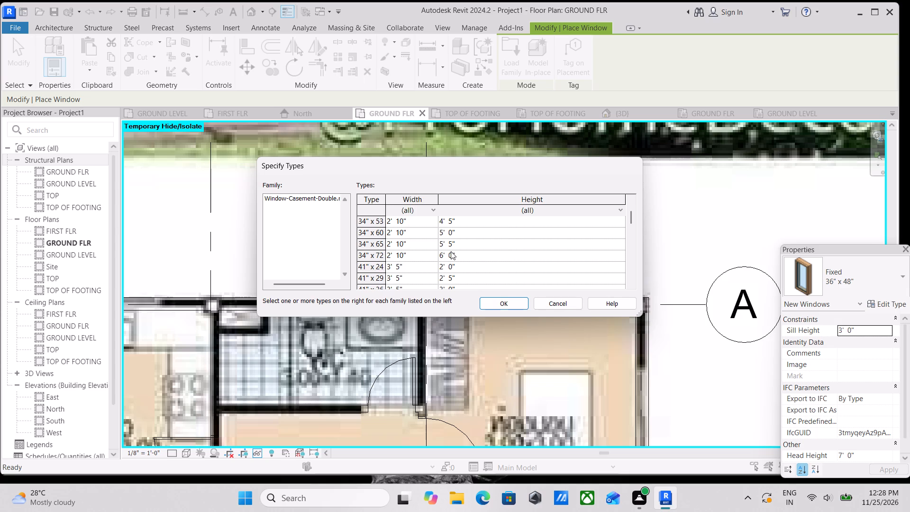
{"action": "scroll", "coordinate": [436, 246], "scroll_direction": "up", "scroll_amount": 2}
{"action": "scroll", "coordinate": [430, 248], "scroll_direction": "down", "scroll_amount": 3}
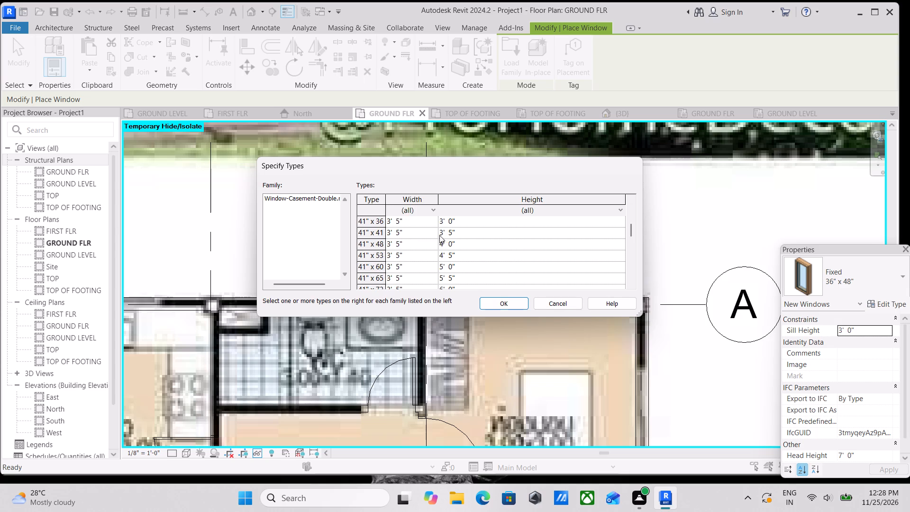
{"action": "scroll", "coordinate": [419, 221], "scroll_direction": "up", "scroll_amount": 4}
{"action": "scroll", "coordinate": [410, 248], "scroll_direction": "down", "scroll_amount": 2}
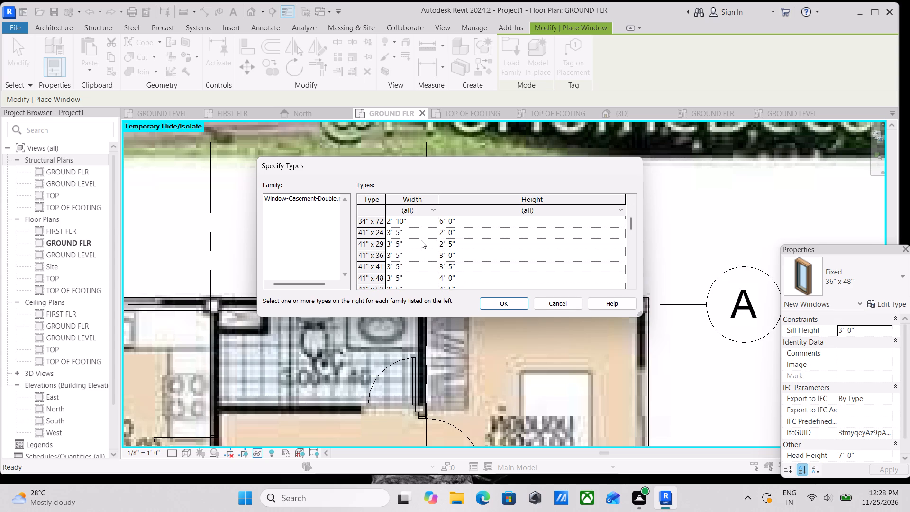
{"action": "left_click", "coordinate": [410, 233]}
{"action": "scroll", "coordinate": [403, 243], "scroll_direction": "up", "scroll_amount": 2}
{"action": "scroll", "coordinate": [417, 256], "scroll_direction": "down", "scroll_amount": 3}
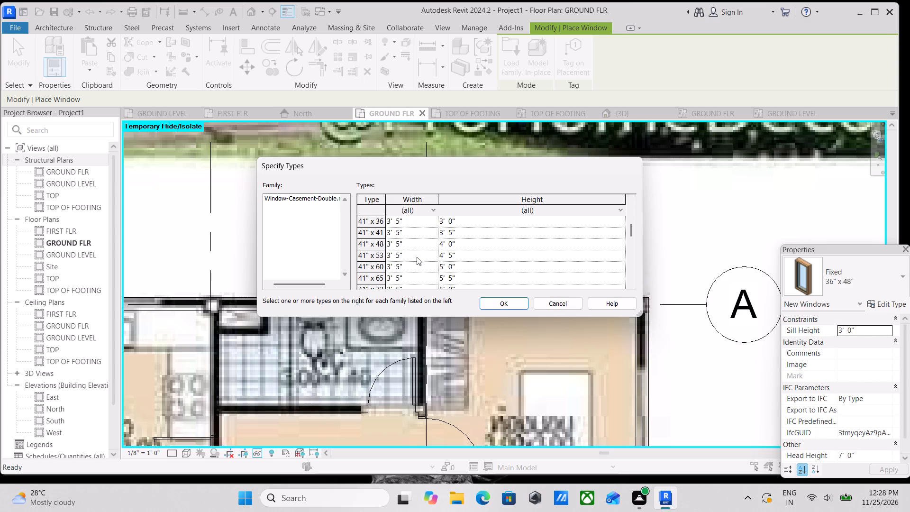
{"action": "scroll", "coordinate": [403, 262], "scroll_direction": "down", "scroll_amount": 2}
{"action": "scroll", "coordinate": [413, 256], "scroll_direction": "up", "scroll_amount": 1}
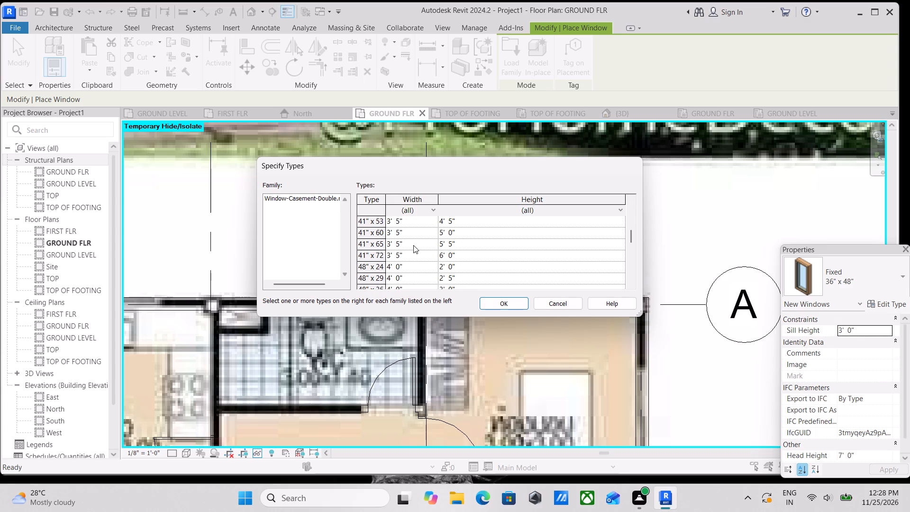
{"action": "left_click", "coordinate": [413, 244]}
{"action": "left_click", "coordinate": [421, 233]}
{"action": "scroll", "coordinate": [418, 245], "scroll_direction": "up", "scroll_amount": 3}
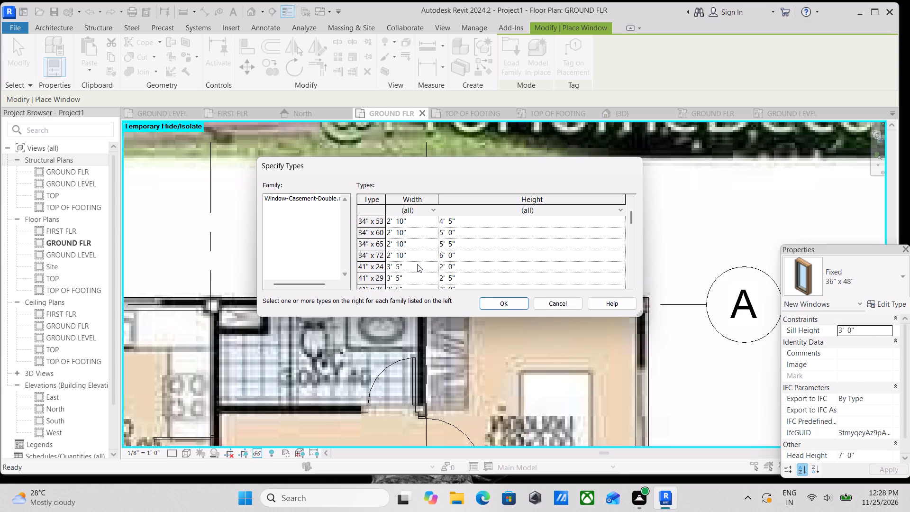
{"action": "scroll", "coordinate": [419, 261], "scroll_direction": "up", "scroll_amount": 4}
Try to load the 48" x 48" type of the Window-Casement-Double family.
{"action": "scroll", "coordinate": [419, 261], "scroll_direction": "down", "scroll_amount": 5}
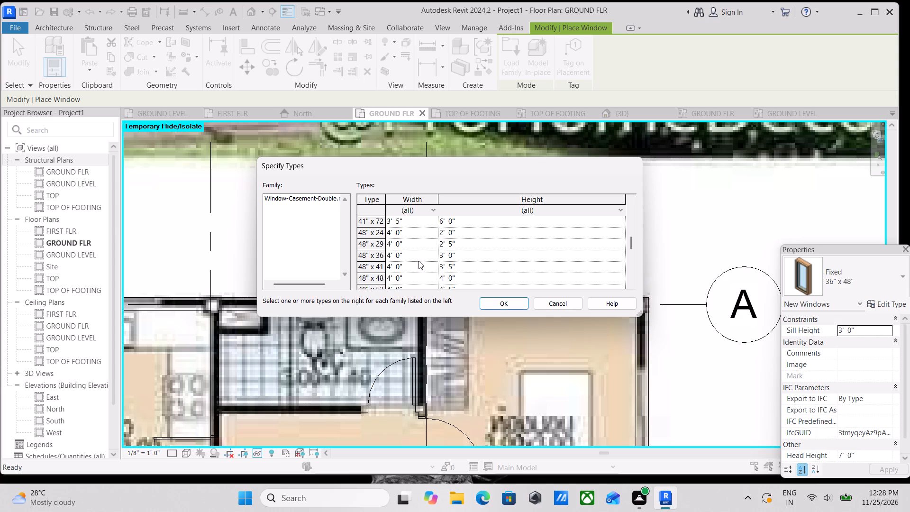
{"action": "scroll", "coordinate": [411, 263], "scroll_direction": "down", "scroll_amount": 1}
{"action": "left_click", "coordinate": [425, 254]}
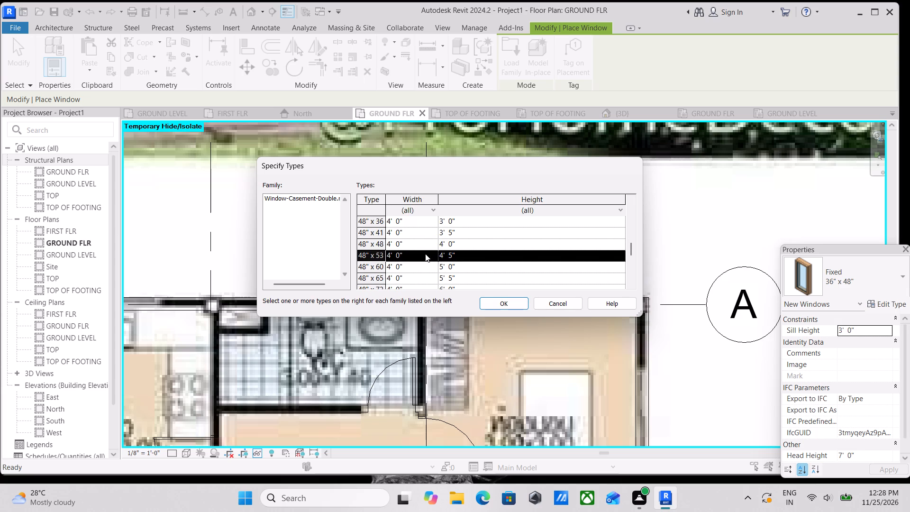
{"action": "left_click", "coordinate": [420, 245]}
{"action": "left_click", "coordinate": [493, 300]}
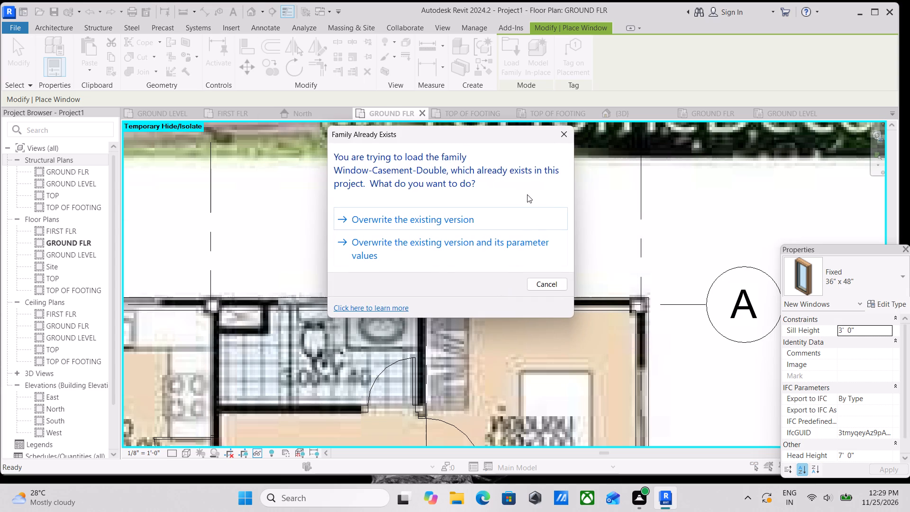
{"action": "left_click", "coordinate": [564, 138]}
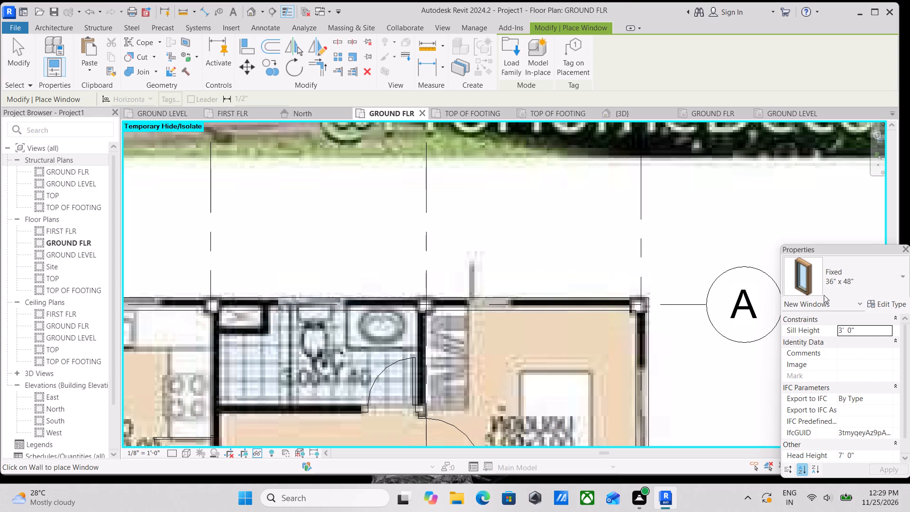
Reopen family loading and preview the four-panel sliding, round-opening and fixed round, pentagon and octagon window families.
{"action": "left_click", "coordinate": [509, 54]}
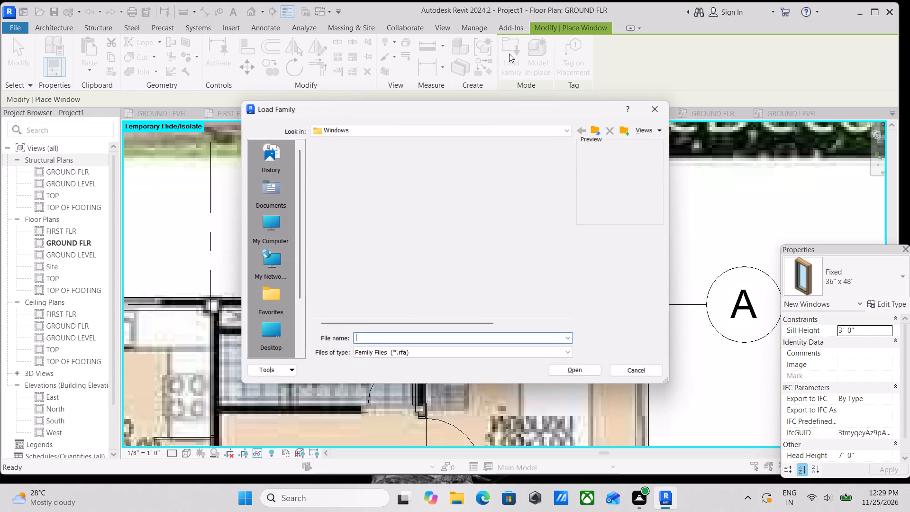
{"action": "left_click", "coordinate": [371, 168]}
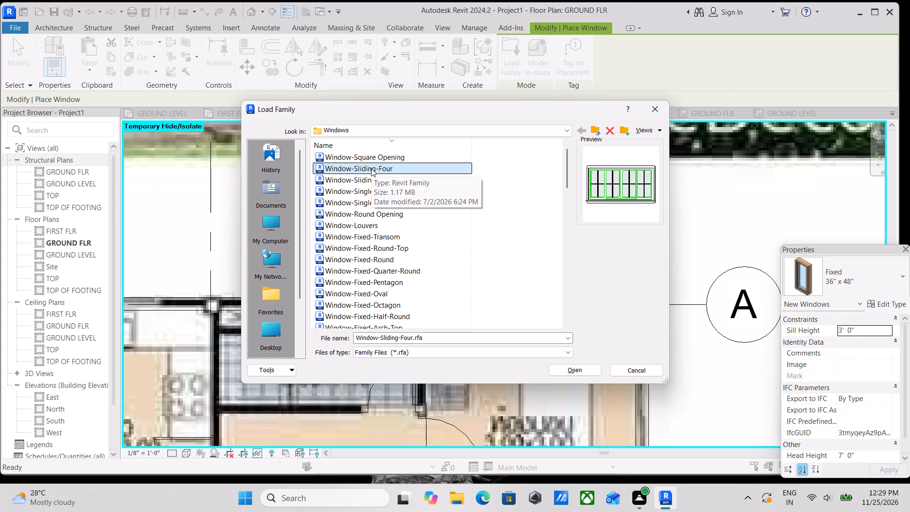
{"action": "scroll", "coordinate": [365, 241], "scroll_direction": "down", "scroll_amount": 1}
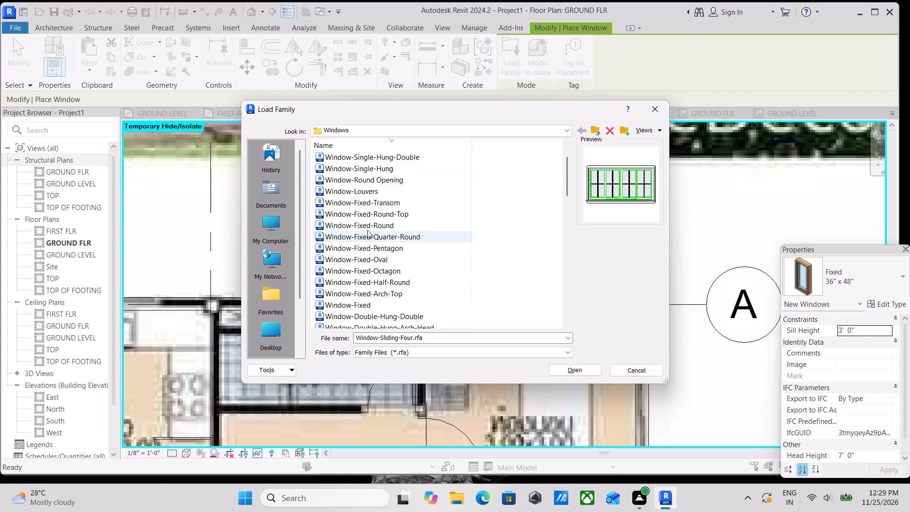
{"action": "left_click", "coordinate": [371, 211]}
{"action": "left_click", "coordinate": [373, 197]}
{"action": "left_click", "coordinate": [379, 182]}
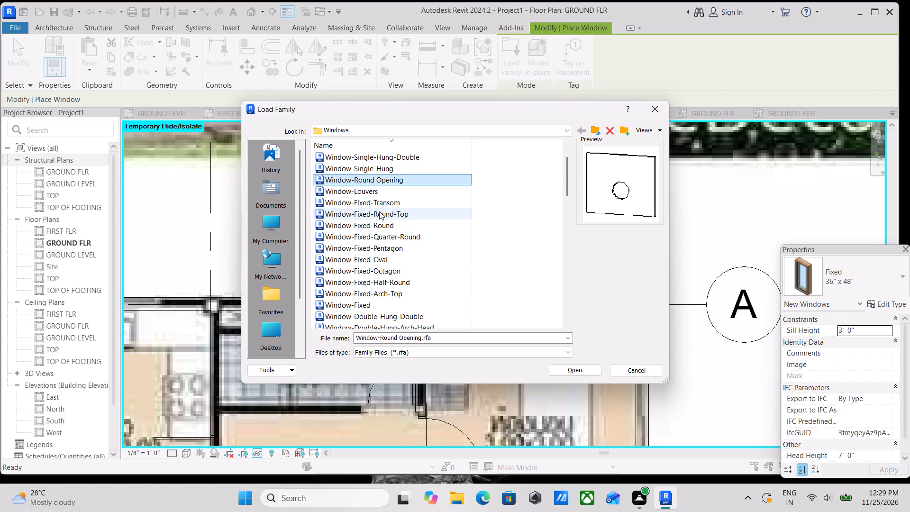
{"action": "left_click", "coordinate": [379, 214]}
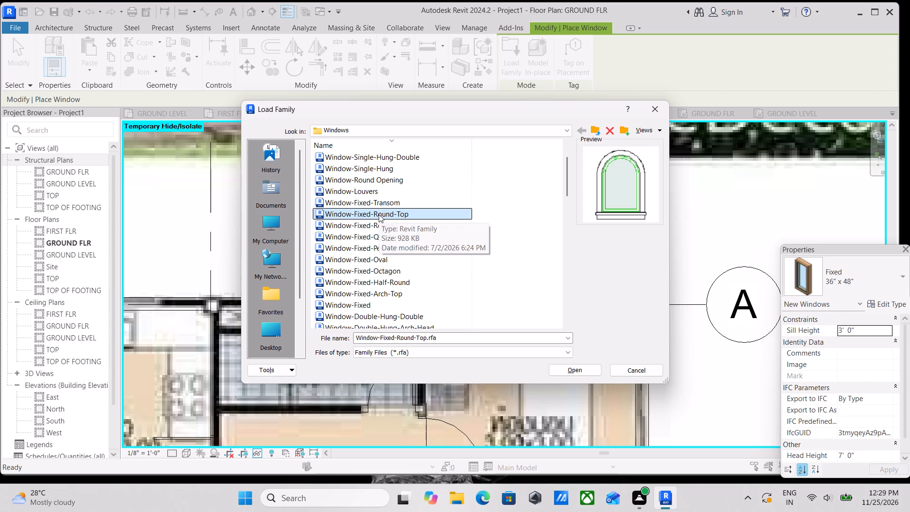
{"action": "left_click", "coordinate": [370, 225]}
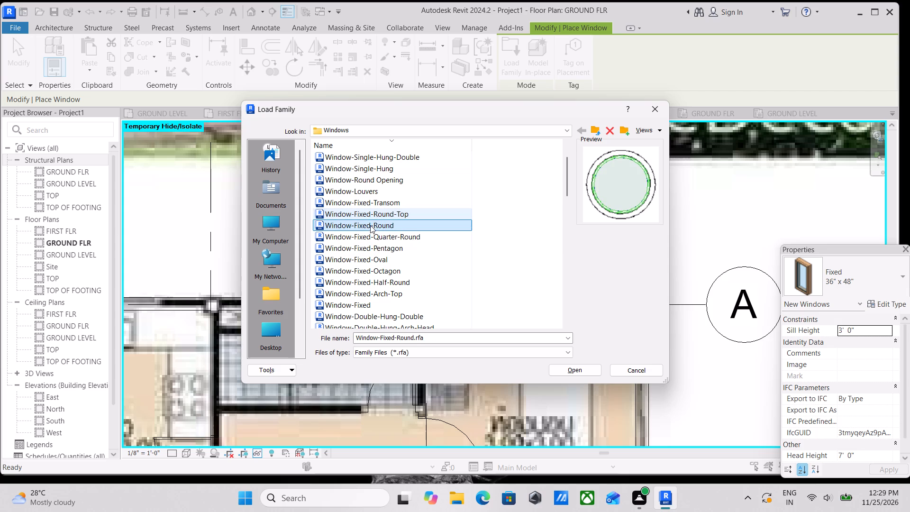
{"action": "left_click", "coordinate": [370, 213]}
{"action": "left_click", "coordinate": [369, 246]}
{"action": "left_click", "coordinate": [369, 238]}
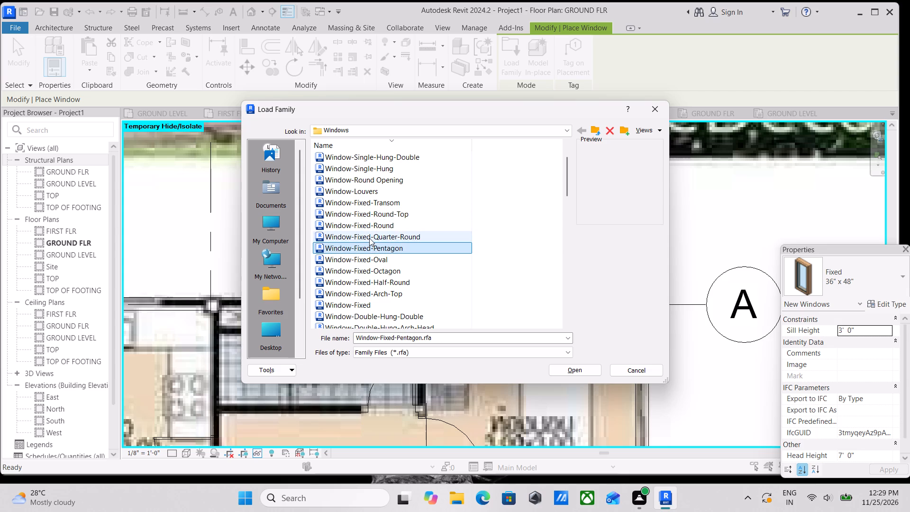
{"action": "scroll", "coordinate": [364, 266], "scroll_direction": "down", "scroll_amount": 1}
{"action": "left_click", "coordinate": [357, 245]}
{"action": "left_click", "coordinate": [357, 233]}
{"action": "scroll", "coordinate": [355, 258], "scroll_direction": "down", "scroll_amount": 3}
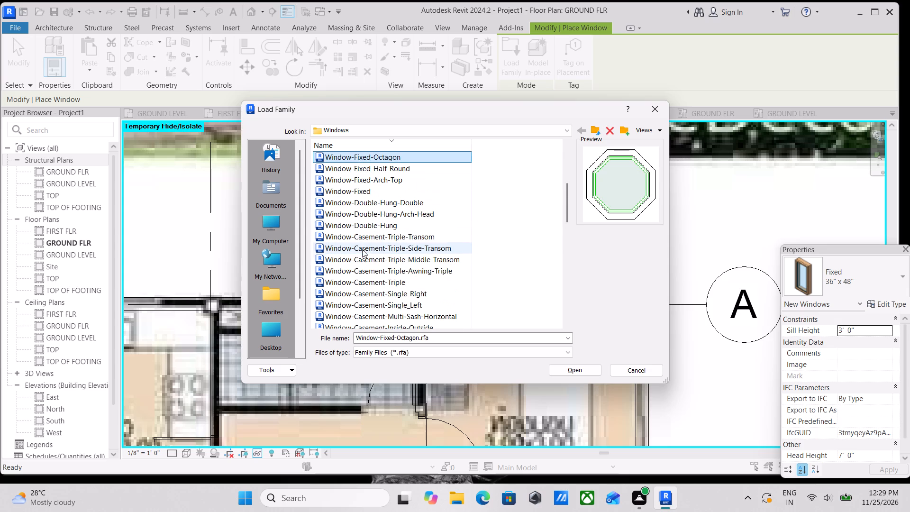
Preview the double-hung window families and the triple casement variants, including the triple-awning one.
{"action": "left_click", "coordinate": [362, 249]}
{"action": "left_click", "coordinate": [367, 272]}
{"action": "left_click", "coordinate": [371, 228]}
{"action": "left_click", "coordinate": [371, 211]}
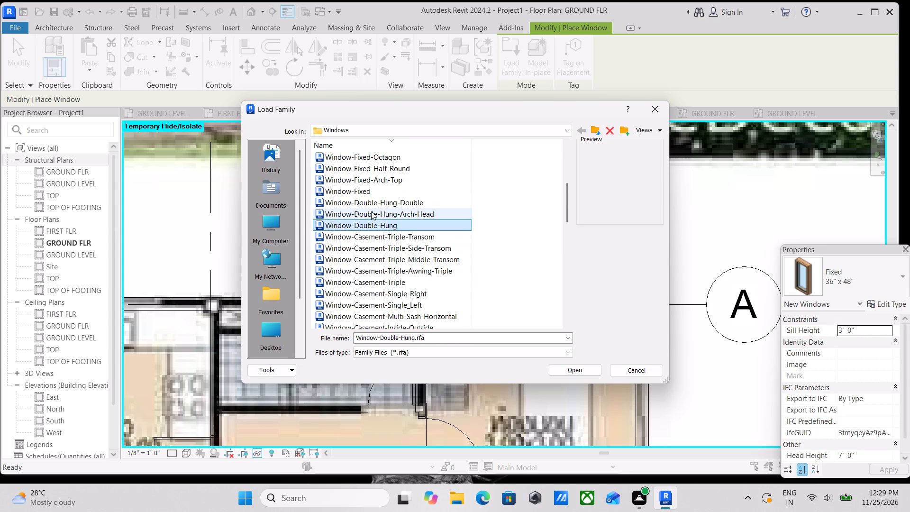
{"action": "left_click", "coordinate": [372, 199]}
{"action": "scroll", "coordinate": [367, 247], "scroll_direction": "down", "scroll_amount": 1}
{"action": "left_click", "coordinate": [369, 256]}
{"action": "left_click", "coordinate": [370, 249]}
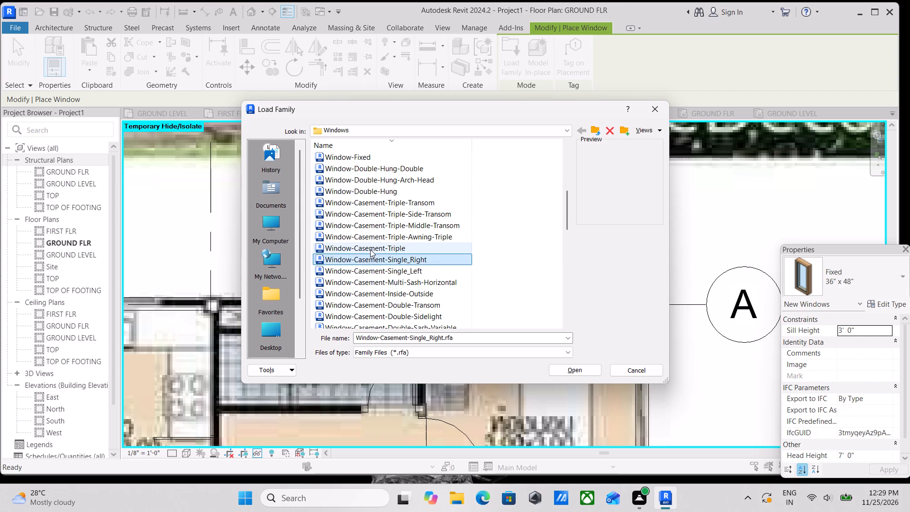
{"action": "left_click", "coordinate": [374, 239]}
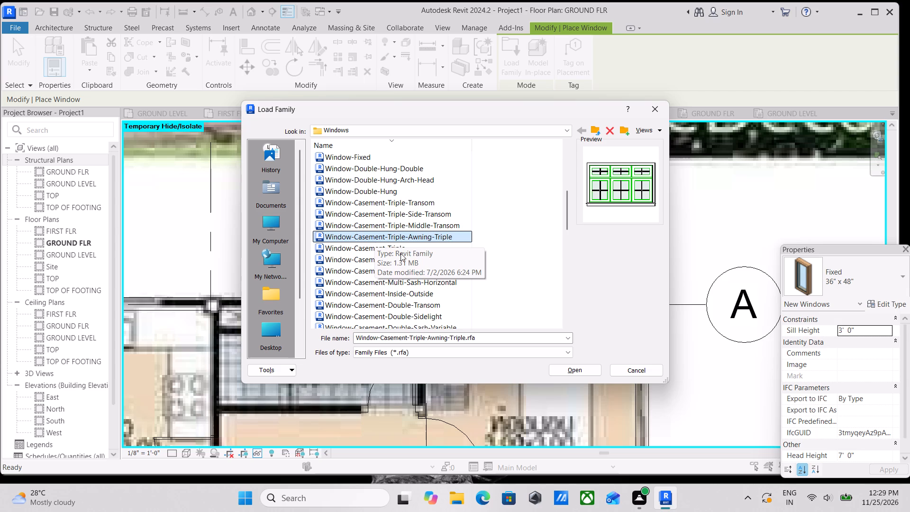
Compare the single casement families with the triple casement and its awning, middle-transom, side-transom and transom variants.
{"action": "left_click", "coordinate": [355, 251]}
{"action": "left_click", "coordinate": [373, 260]}
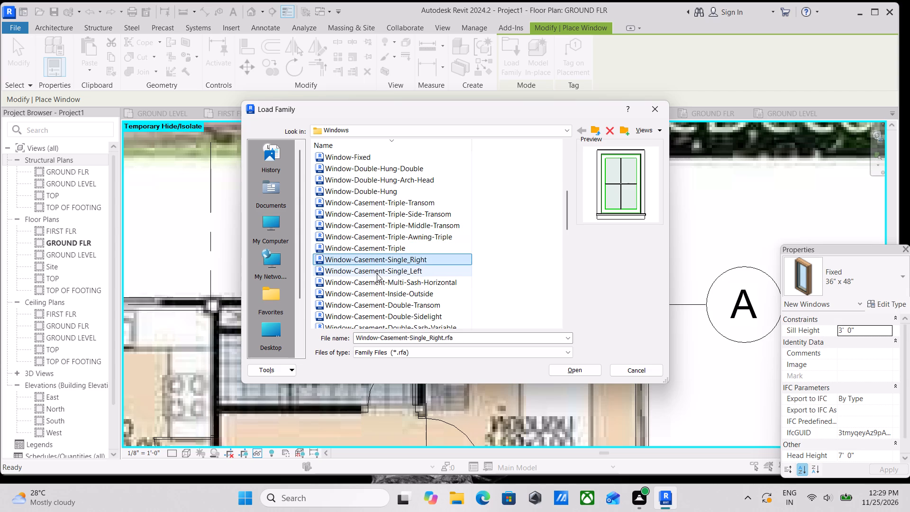
{"action": "left_click", "coordinate": [393, 270]}
{"action": "left_click", "coordinate": [398, 281]}
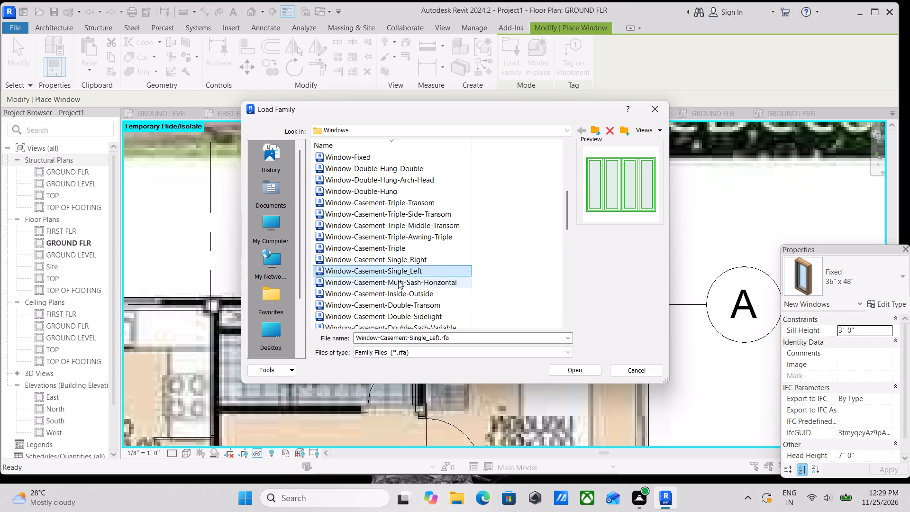
{"action": "left_click", "coordinate": [397, 268]}
{"action": "left_click", "coordinate": [394, 253]}
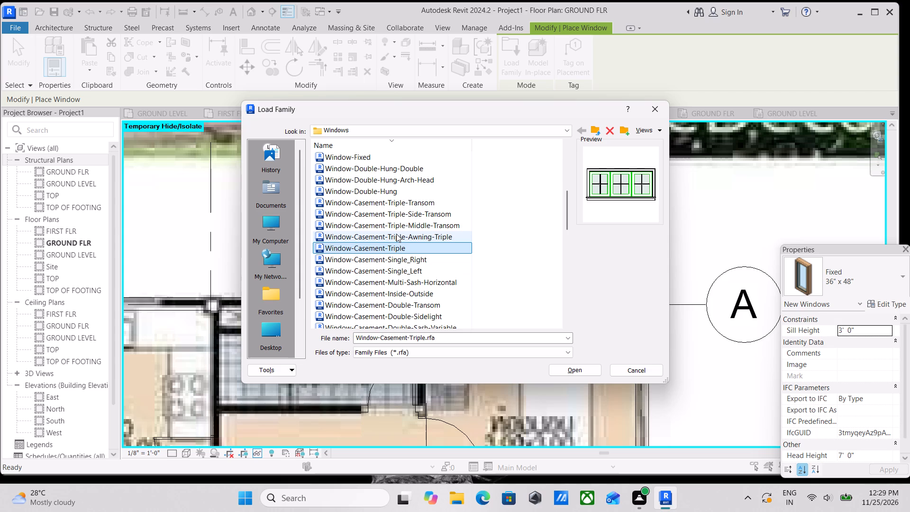
{"action": "left_click", "coordinate": [396, 234]}
{"action": "left_click", "coordinate": [397, 226]}
{"action": "left_click", "coordinate": [399, 211]}
{"action": "left_click", "coordinate": [401, 200]}
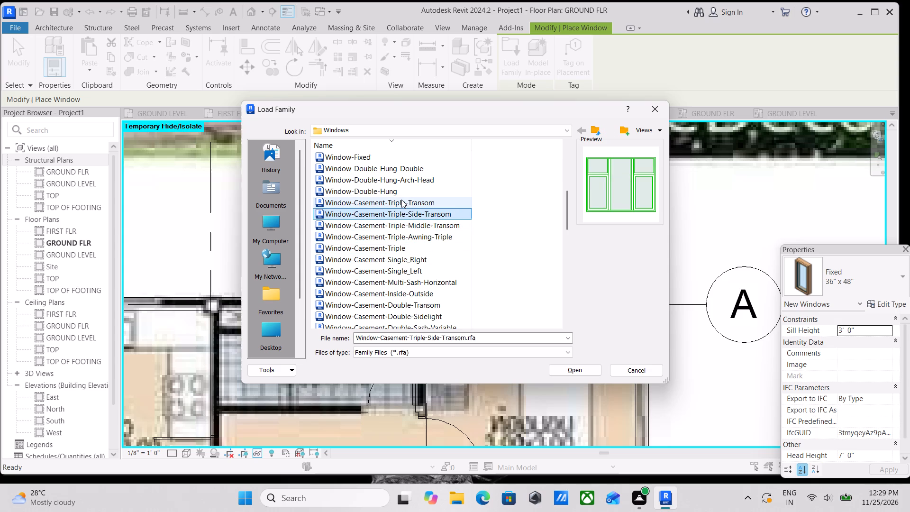
Preview the single, multi-sash horizontal, inside-outside, double-transom and double-sidelight casement window families.
{"action": "left_click", "coordinate": [383, 273]}
{"action": "scroll", "coordinate": [383, 273], "scroll_direction": "down", "scroll_amount": 1}
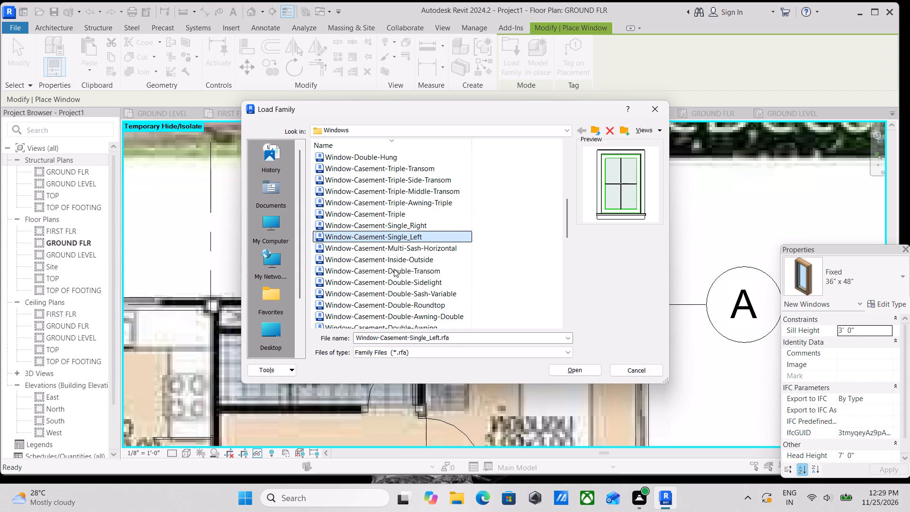
{"action": "left_click", "coordinate": [394, 269]}
{"action": "left_click", "coordinate": [397, 254]}
{"action": "left_click", "coordinate": [397, 246]}
{"action": "left_click", "coordinate": [394, 234]}
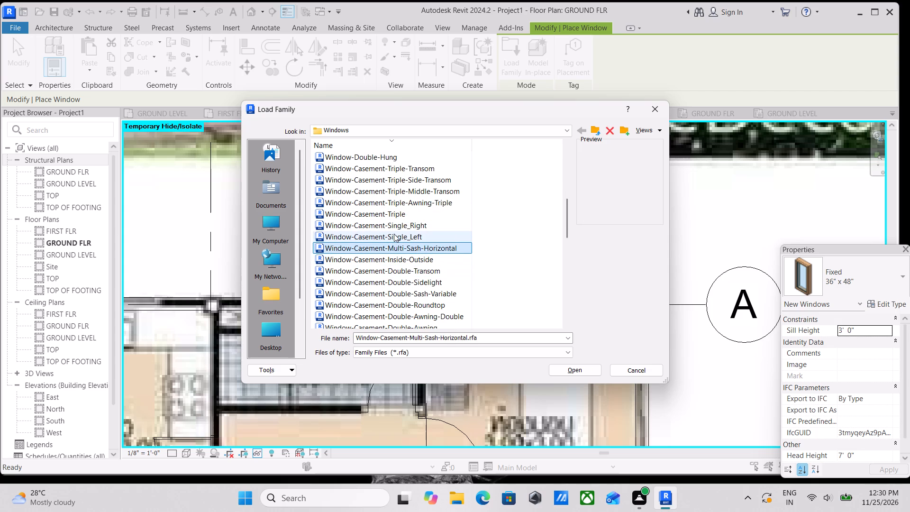
{"action": "left_click", "coordinate": [394, 224]}
{"action": "left_click", "coordinate": [397, 284]}
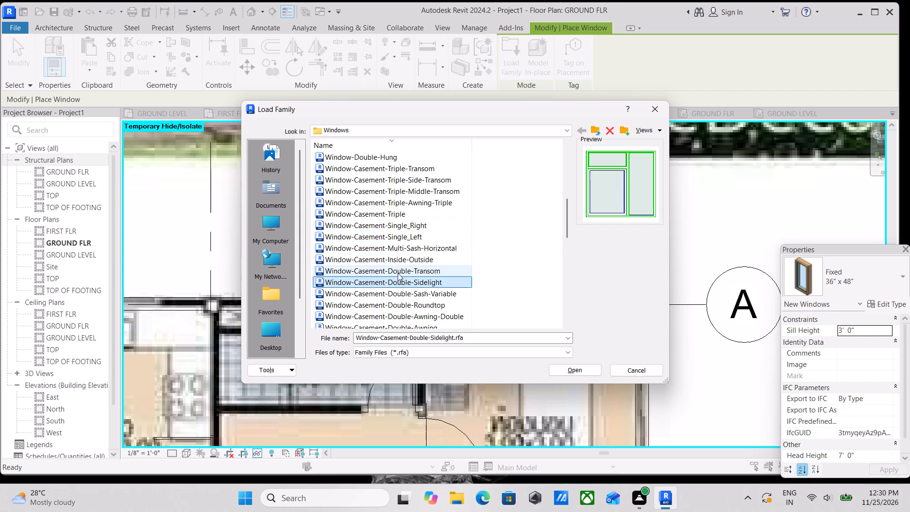
Compare the double casement window variants: double-awning, roundtop, sash-variable, sidelight and transom.
{"action": "scroll", "coordinate": [398, 273], "scroll_direction": "down", "scroll_amount": 2}
{"action": "left_click", "coordinate": [406, 244]}
{"action": "left_click", "coordinate": [408, 234]}
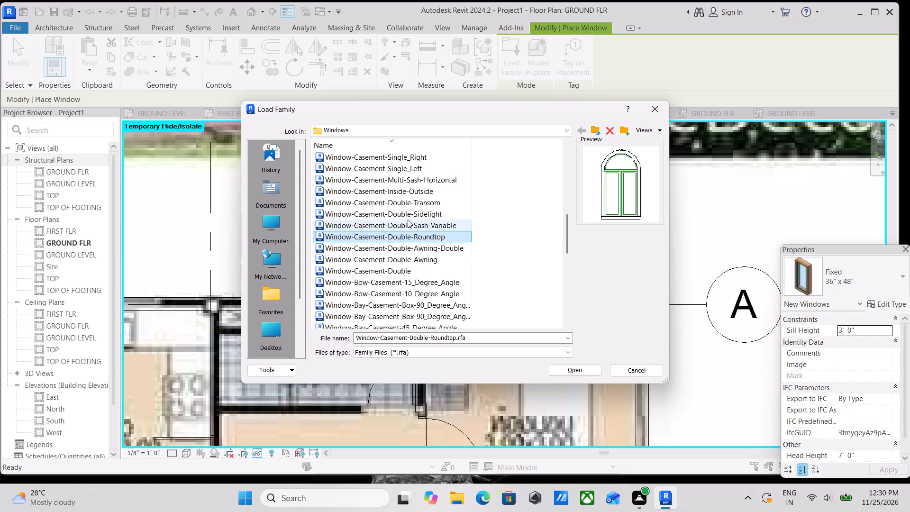
{"action": "left_click", "coordinate": [408, 219]}
{"action": "left_click", "coordinate": [410, 213]}
{"action": "left_click", "coordinate": [413, 199]}
{"action": "left_click", "coordinate": [414, 191]}
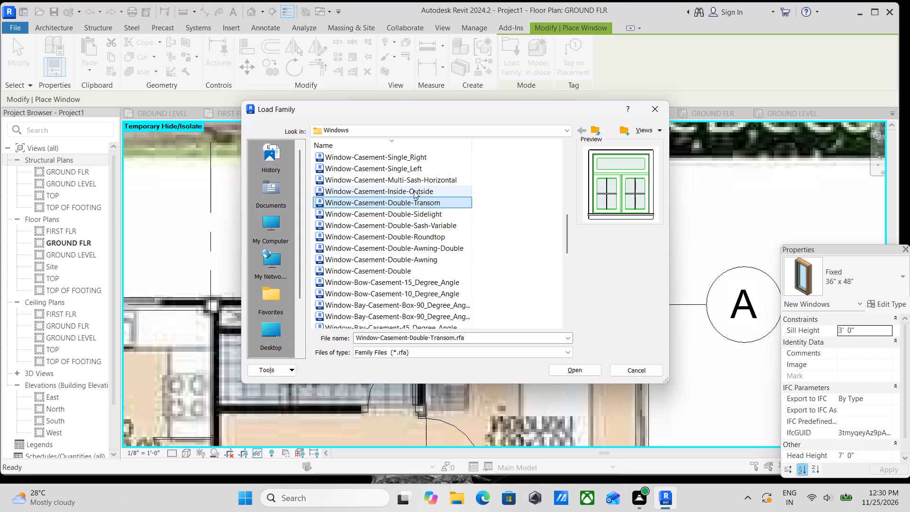
Load the 48" x 48" type of the Window-Casement-Double-Transom family.
{"action": "left_click", "coordinate": [414, 211]}
{"action": "left_click", "coordinate": [414, 207]}
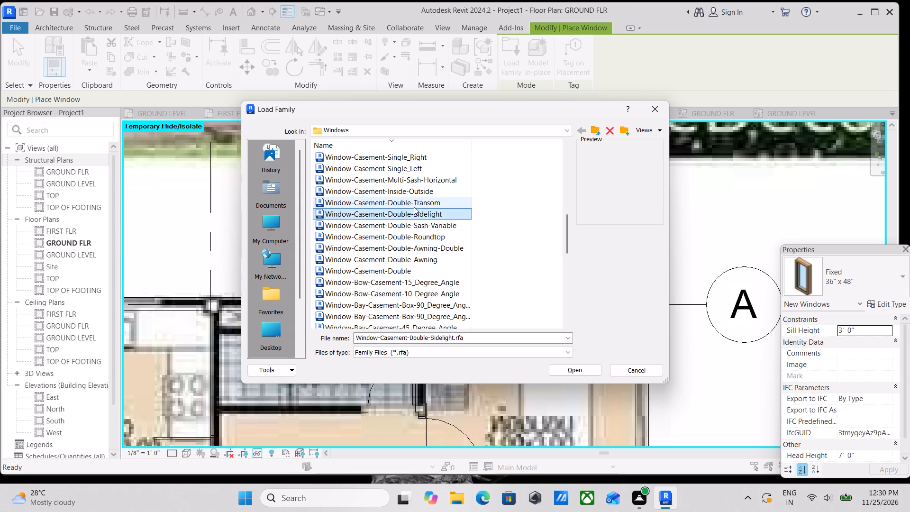
{"action": "left_click", "coordinate": [589, 367]}
{"action": "scroll", "coordinate": [435, 251], "scroll_direction": "down", "scroll_amount": 3}
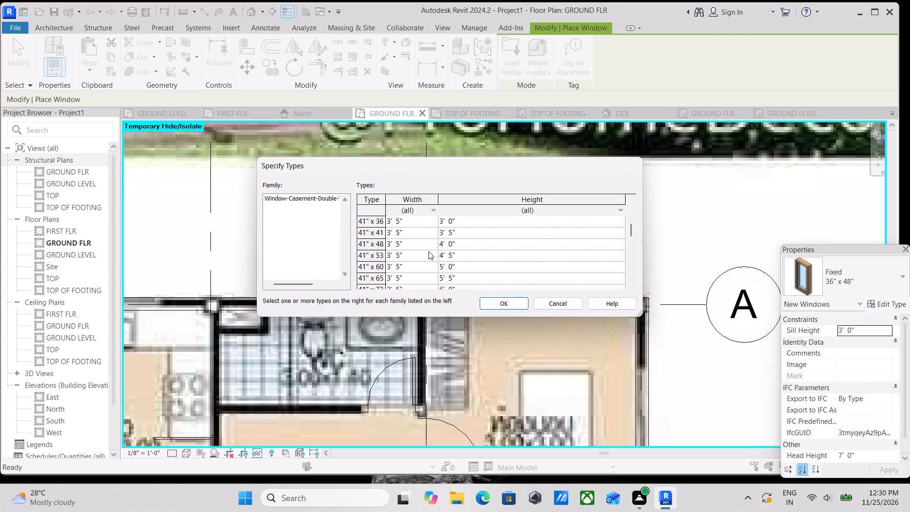
{"action": "scroll", "coordinate": [414, 259], "scroll_direction": "down", "scroll_amount": 3}
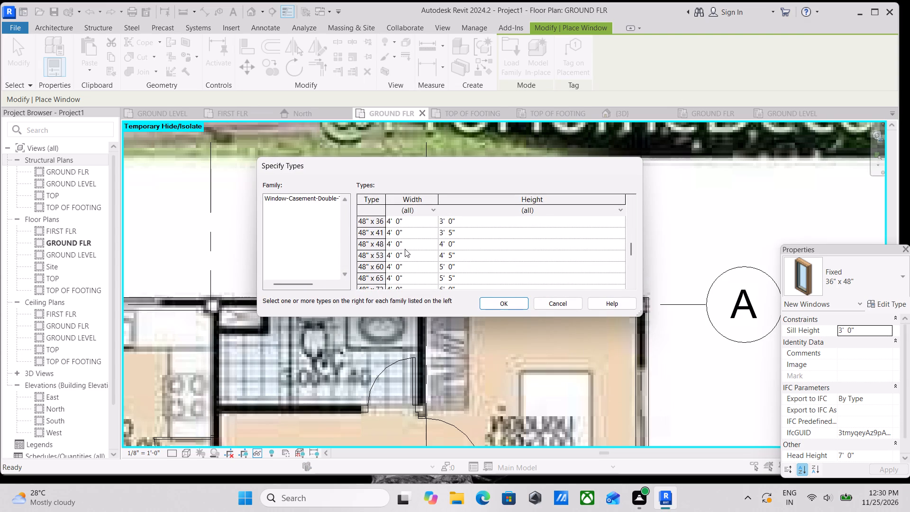
{"action": "left_click", "coordinate": [402, 244]}
{"action": "left_click", "coordinate": [500, 306]}
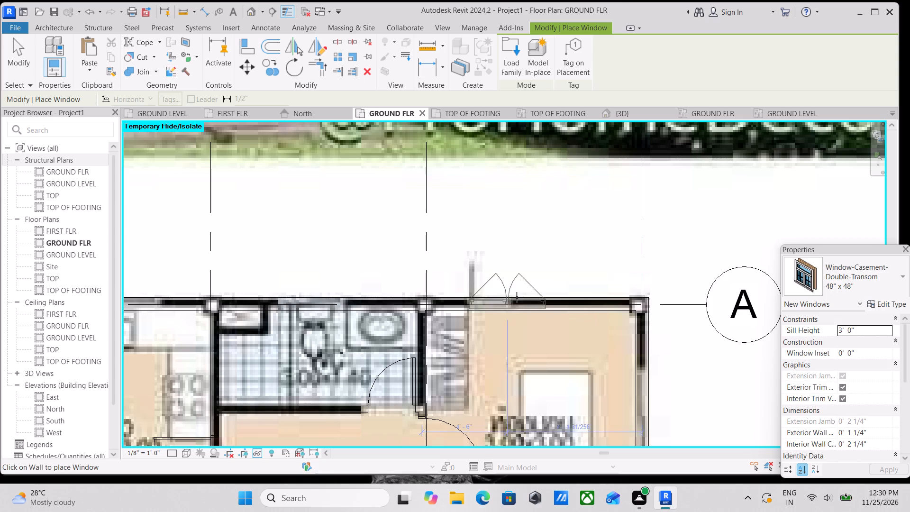
Place a 48" x 48" double casement transom window in the kitchen's exterior wall behind the sink, about 5' 4" from the WC partition.
{"action": "scroll", "coordinate": [498, 303], "scroll_direction": "up", "scroll_amount": 2}
{"action": "middle_click_drag", "start_coordinate": [492, 315], "coordinate": [677, 318]}
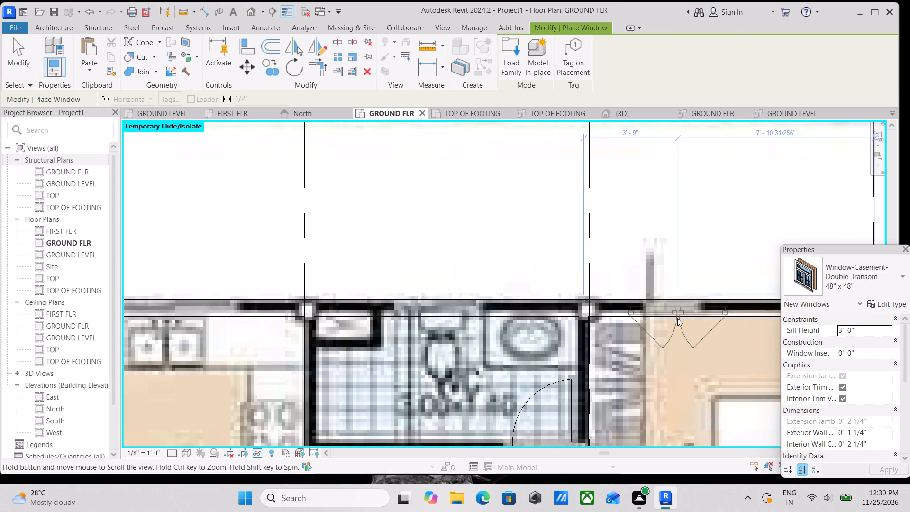
{"action": "middle_click_drag", "start_coordinate": [677, 318], "coordinate": [678, 318]}
{"action": "middle_click_drag", "start_coordinate": [411, 320], "coordinate": [532, 300]}
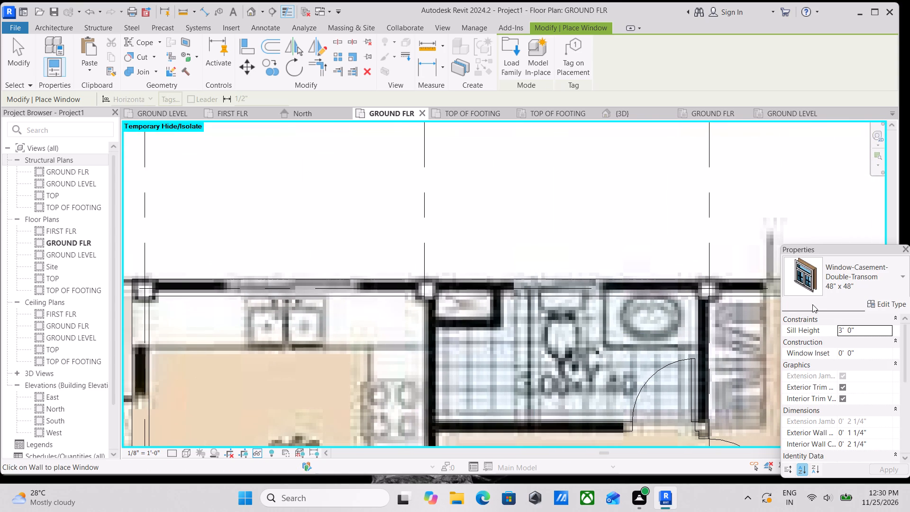
{"action": "scroll", "coordinate": [266, 332], "scroll_direction": "down", "scroll_amount": 1}
{"action": "middle_click_drag", "start_coordinate": [266, 332], "coordinate": [379, 328]}
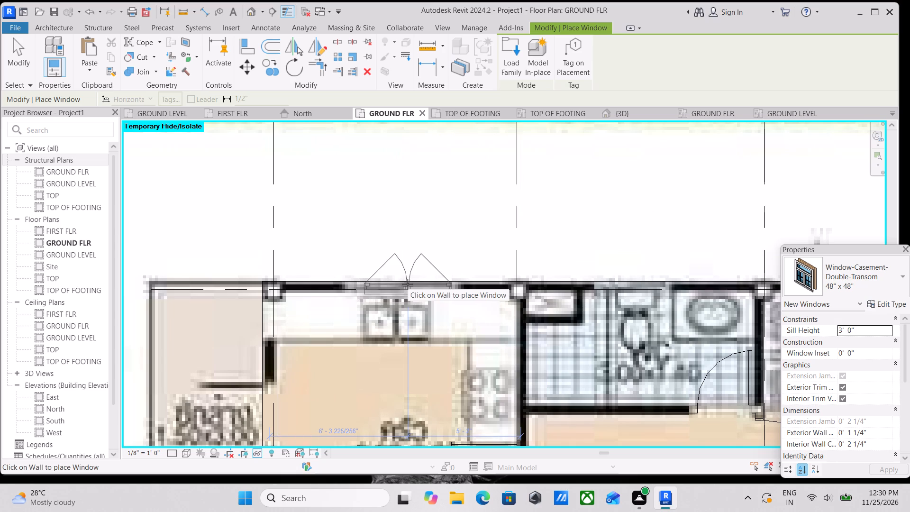
{"action": "scroll", "coordinate": [408, 284], "scroll_direction": "up", "scroll_amount": 2}
{"action": "left_click", "coordinate": [403, 288]}
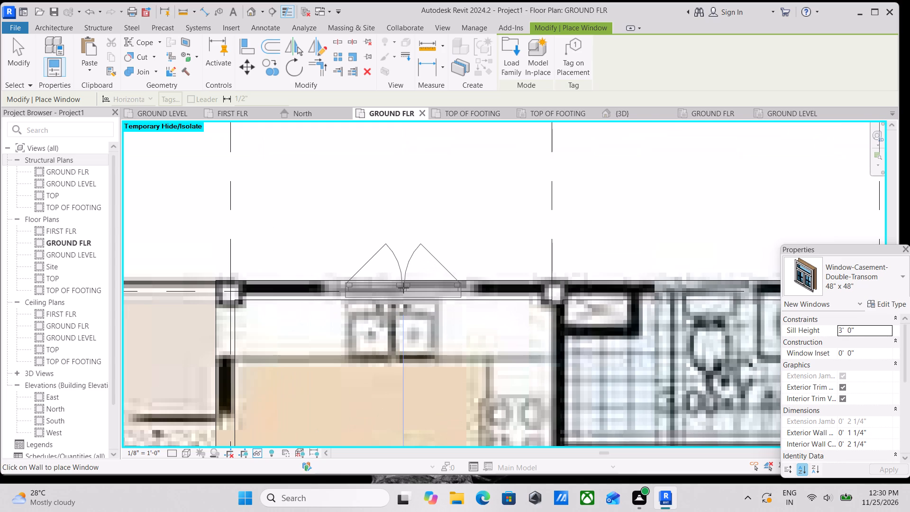
Place a 48" x 48" double casement transom window midway between grids A and B in the bedroom's exterior wall along grid 4.
{"action": "scroll", "coordinate": [403, 288], "scroll_direction": "down", "scroll_amount": 5}
{"action": "middle_click_drag", "start_coordinate": [402, 303], "coordinate": [407, 325]}
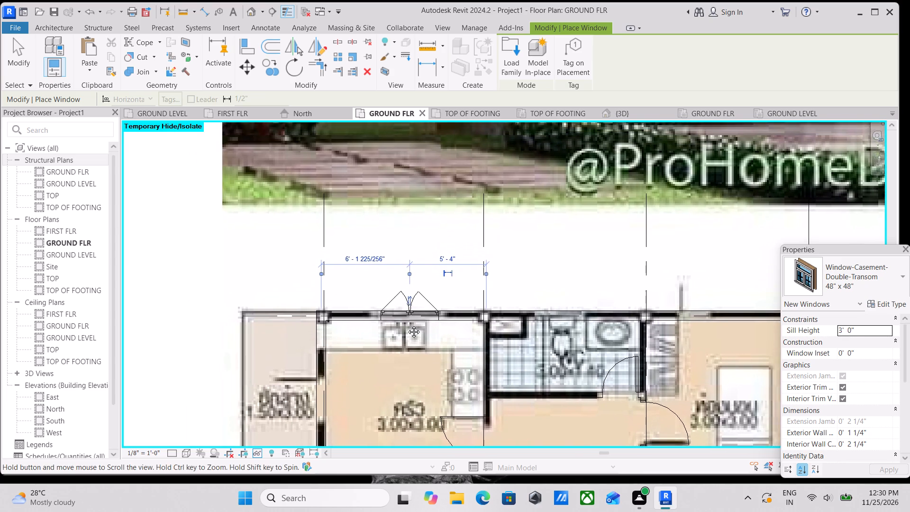
{"action": "middle_click_drag", "start_coordinate": [407, 325], "coordinate": [402, 234]}
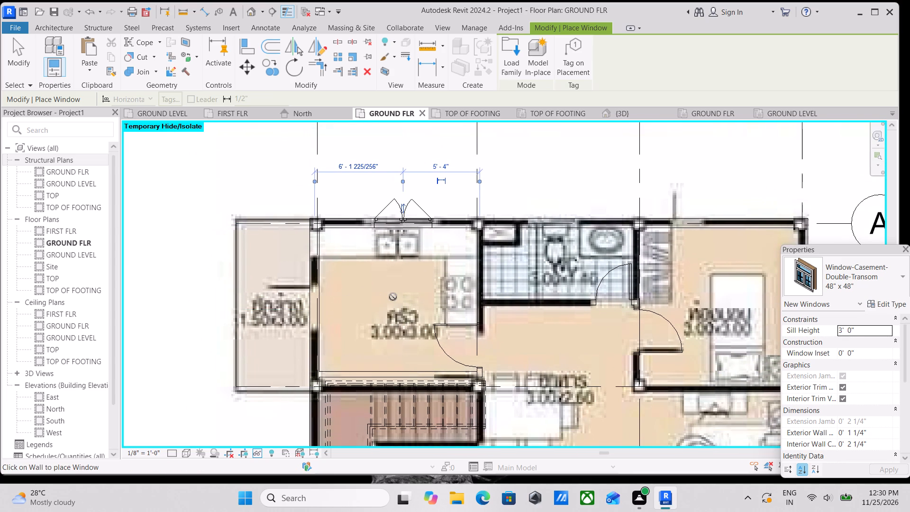
{"action": "scroll", "coordinate": [400, 298], "scroll_direction": "down", "scroll_amount": 1}
{"action": "middle_click_drag", "start_coordinate": [355, 324], "coordinate": [468, 326]}
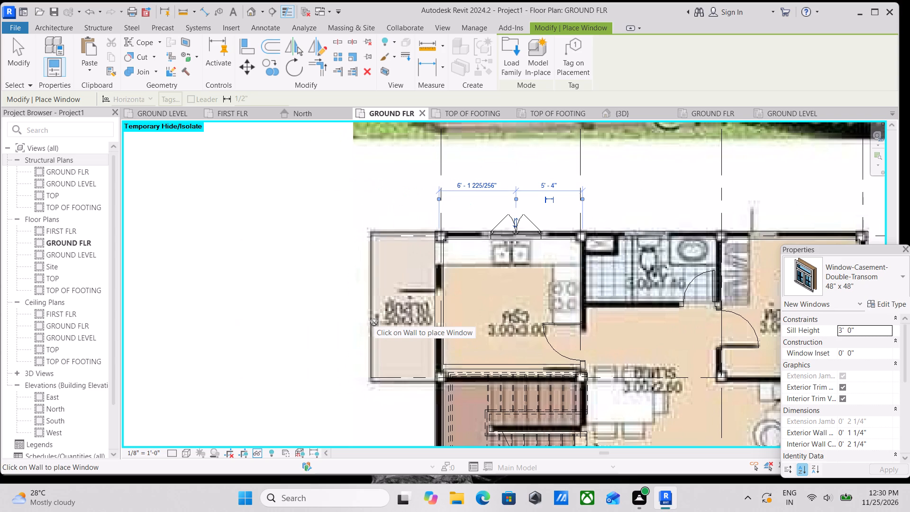
{"action": "scroll", "coordinate": [374, 322], "scroll_direction": "down", "scroll_amount": 2}
{"action": "middle_click_drag", "start_coordinate": [374, 322], "coordinate": [256, 323]}
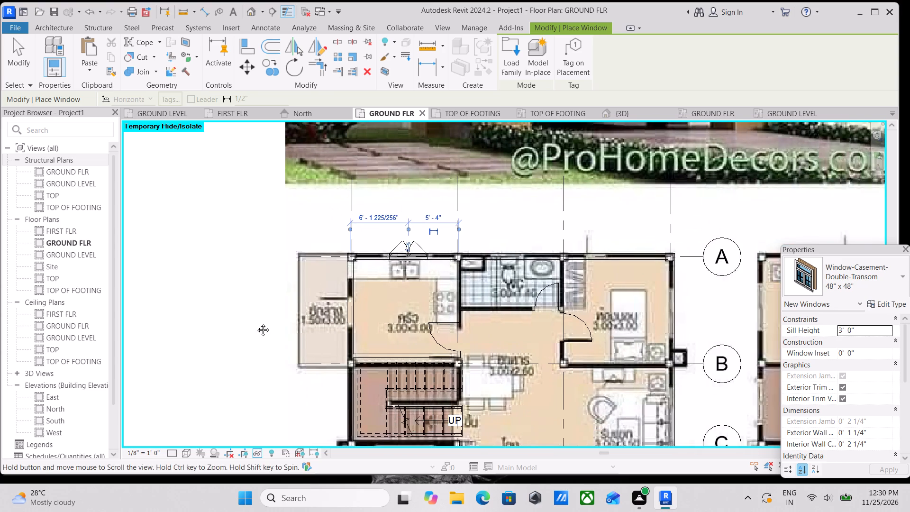
{"action": "middle_click_drag", "start_coordinate": [256, 323], "coordinate": [255, 323]}
{"action": "middle_click_drag", "start_coordinate": [557, 349], "coordinate": [524, 296]}
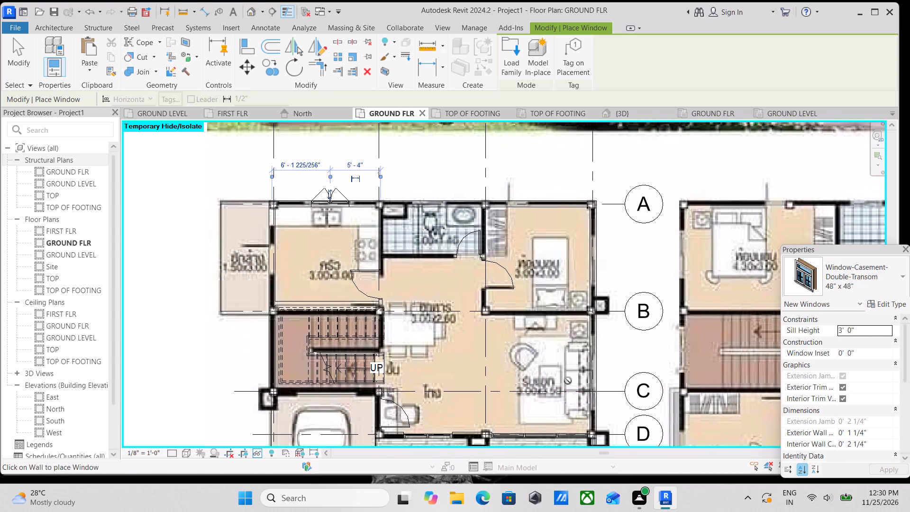
{"action": "middle_click_drag", "start_coordinate": [594, 384], "coordinate": [553, 369]}
{"action": "scroll", "coordinate": [556, 369], "scroll_direction": "up", "scroll_amount": 2}
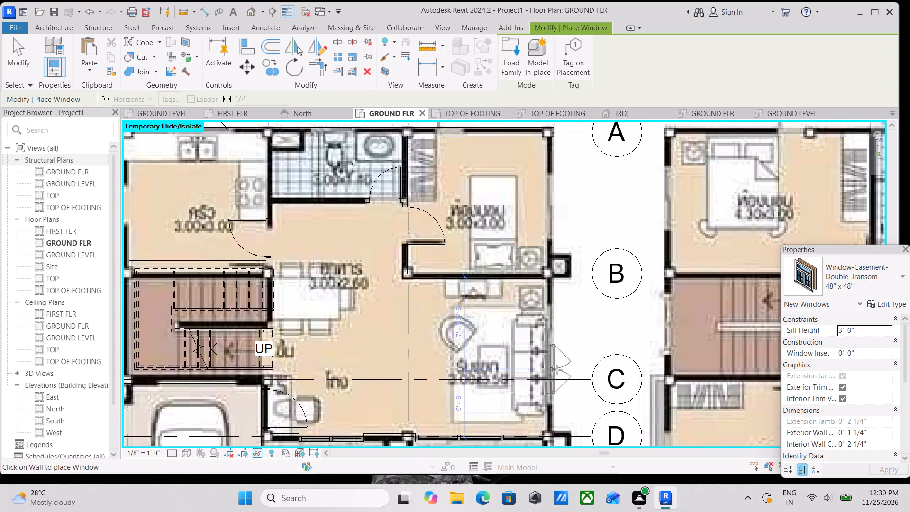
{"action": "scroll", "coordinate": [562, 353], "scroll_direction": "down", "scroll_amount": 1}
{"action": "middle_click_drag", "start_coordinate": [561, 353], "coordinate": [539, 351]}
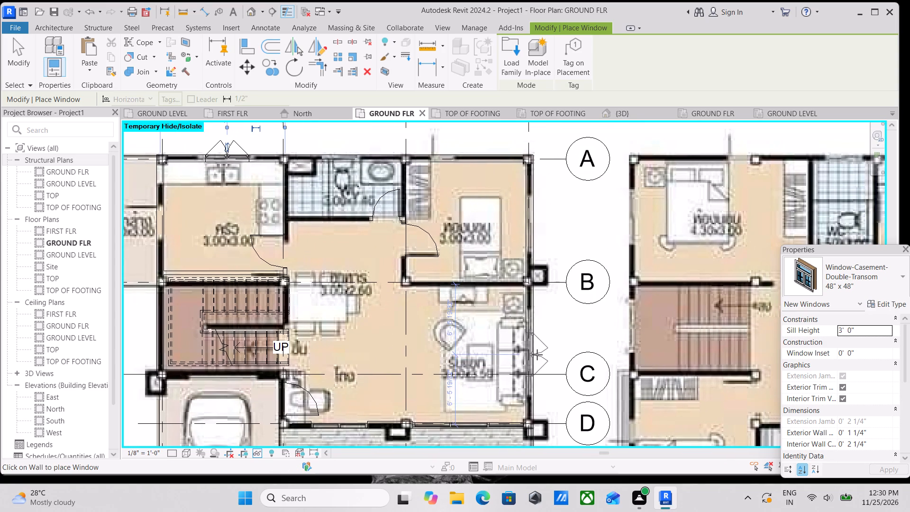
{"action": "scroll", "coordinate": [537, 355], "scroll_direction": "up", "scroll_amount": 2}
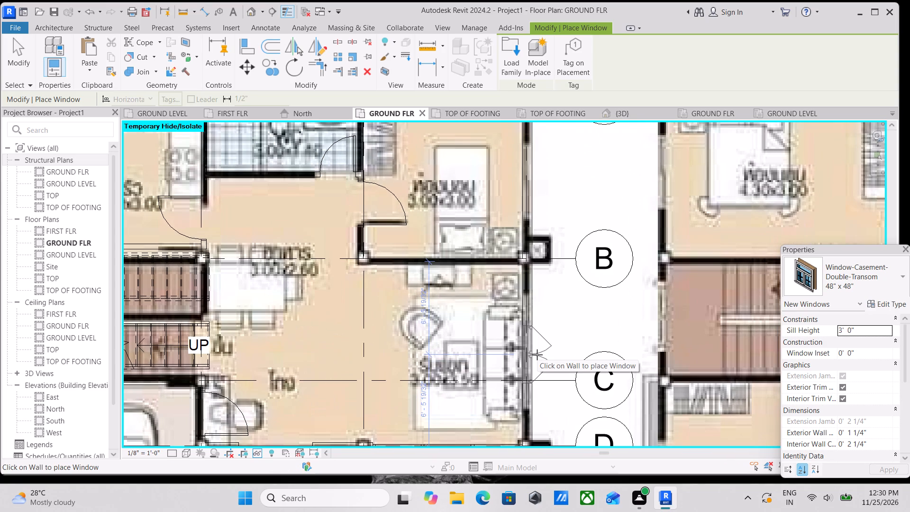
{"action": "scroll", "coordinate": [537, 355], "scroll_direction": "up", "scroll_amount": 2}
{"action": "scroll", "coordinate": [528, 355], "scroll_direction": "down", "scroll_amount": 5}
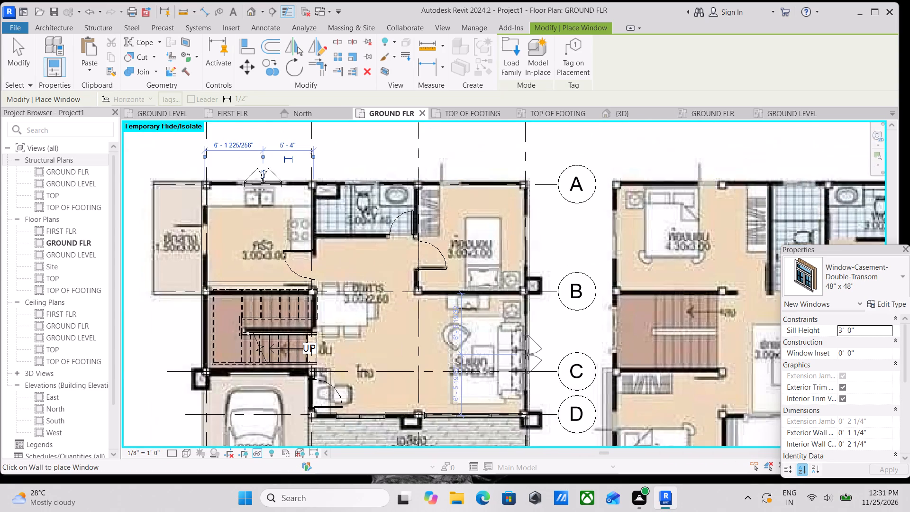
{"action": "middle_click_drag", "start_coordinate": [528, 355], "coordinate": [528, 393]}
{"action": "scroll", "coordinate": [525, 283], "scroll_direction": "up", "scroll_amount": 3}
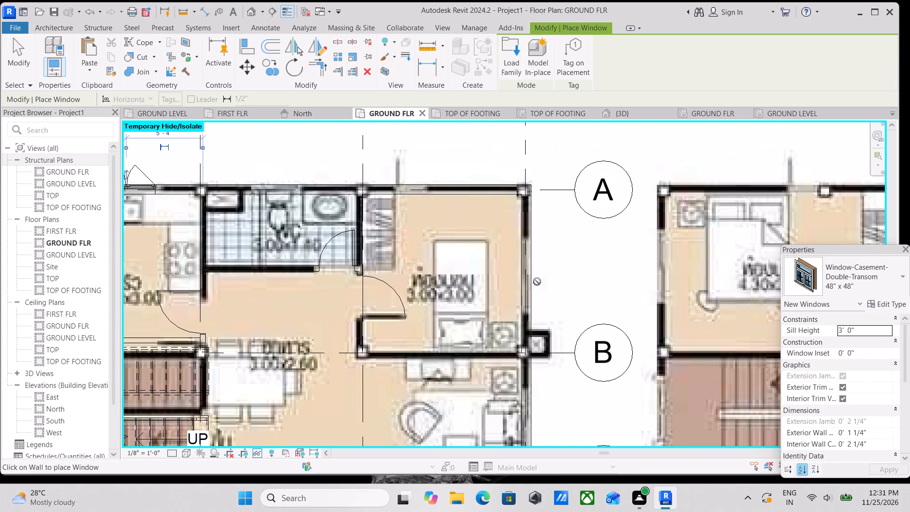
{"action": "scroll", "coordinate": [527, 267], "scroll_direction": "up", "scroll_amount": 6}
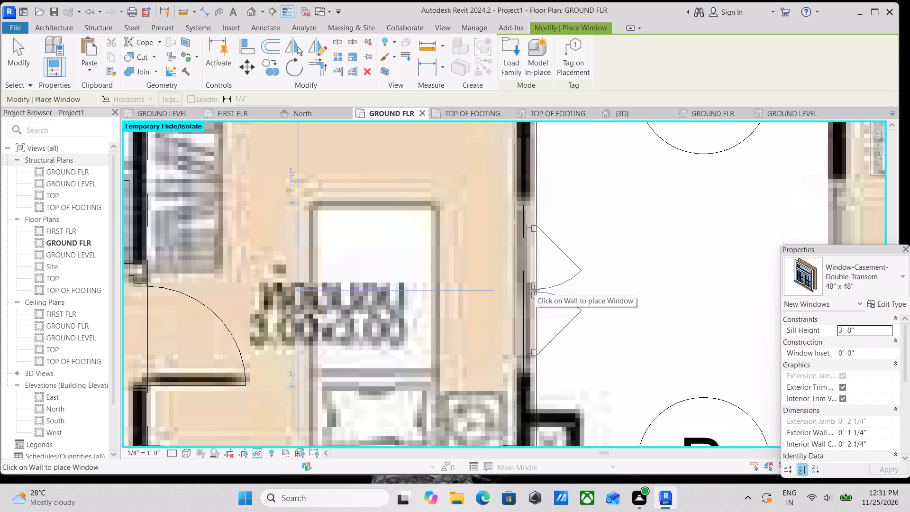
{"action": "scroll", "coordinate": [535, 290], "scroll_direction": "down", "scroll_amount": 2}
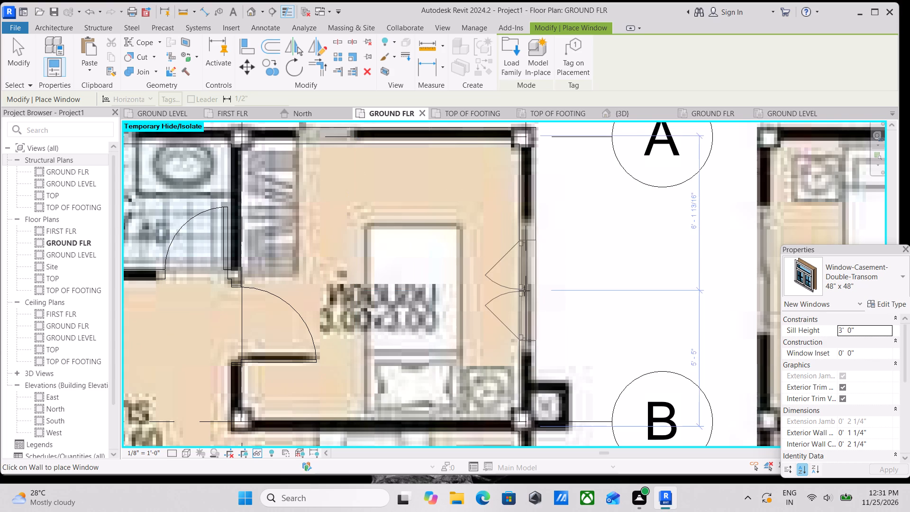
{"action": "scroll", "coordinate": [542, 282], "scroll_direction": "up", "scroll_amount": 1}
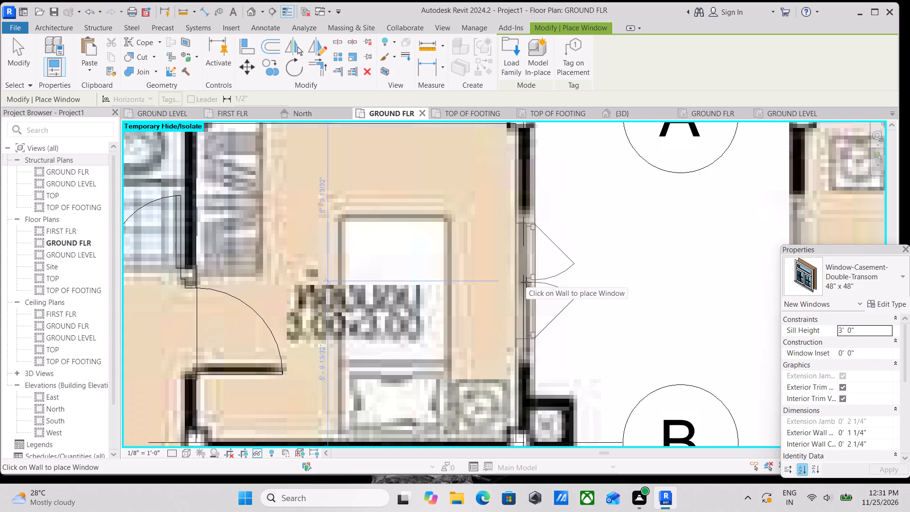
{"action": "left_click", "coordinate": [526, 282]}
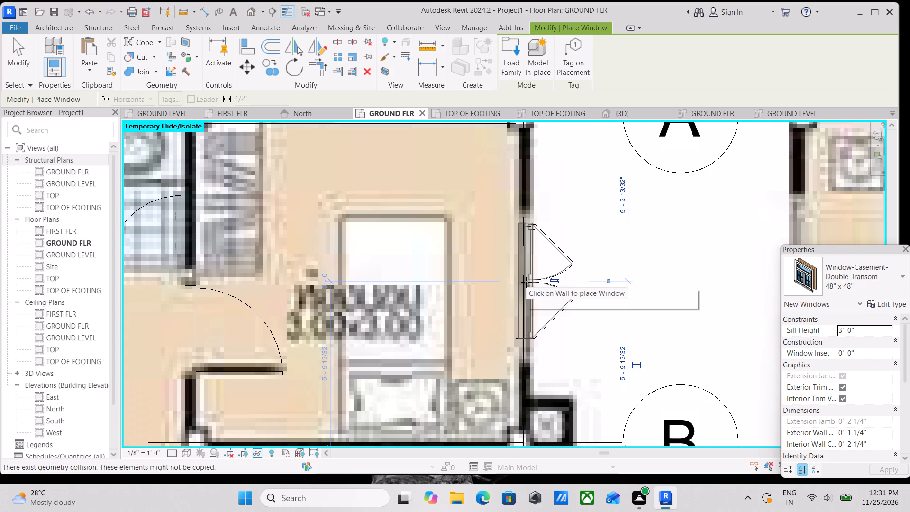
Draw a Storefront curtain wall about 7' 11" long in the living room's exterior wall behind the sofa, starting about 2' 4" from grid B.
{"action": "scroll", "coordinate": [526, 282], "scroll_direction": "down", "scroll_amount": 3}
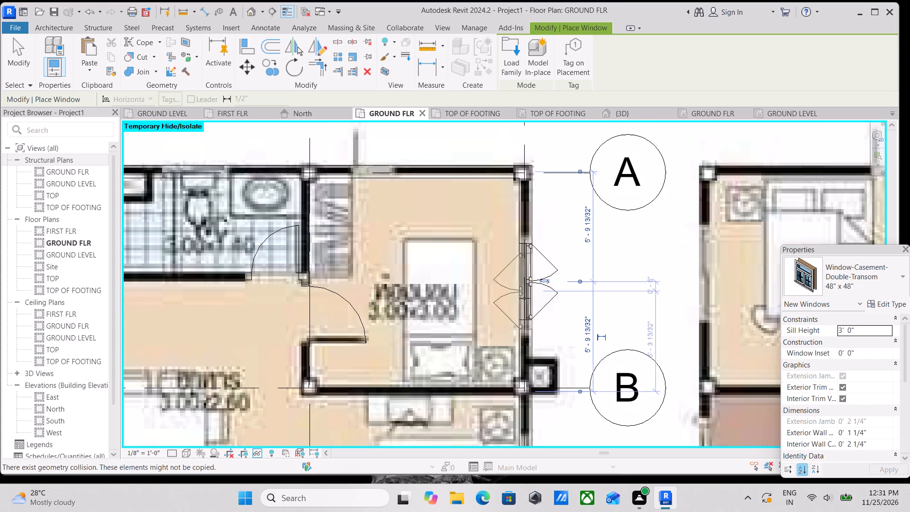
{"action": "middle_click_drag", "start_coordinate": [523, 299], "coordinate": [539, 249]}
{"action": "middle_click_drag", "start_coordinate": [544, 323], "coordinate": [565, 235]}
{"action": "middle_click_drag", "start_coordinate": [570, 366], "coordinate": [575, 263]}
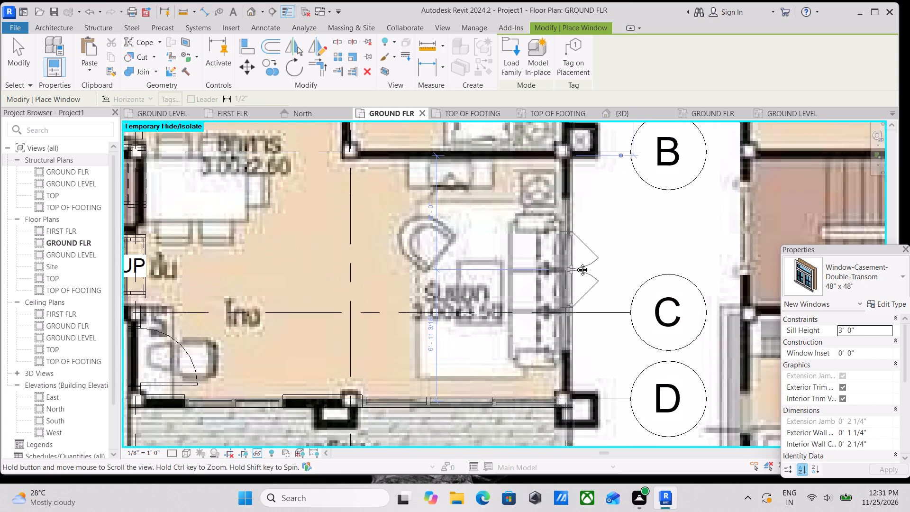
{"action": "middle_click_drag", "start_coordinate": [575, 263], "coordinate": [575, 263]}
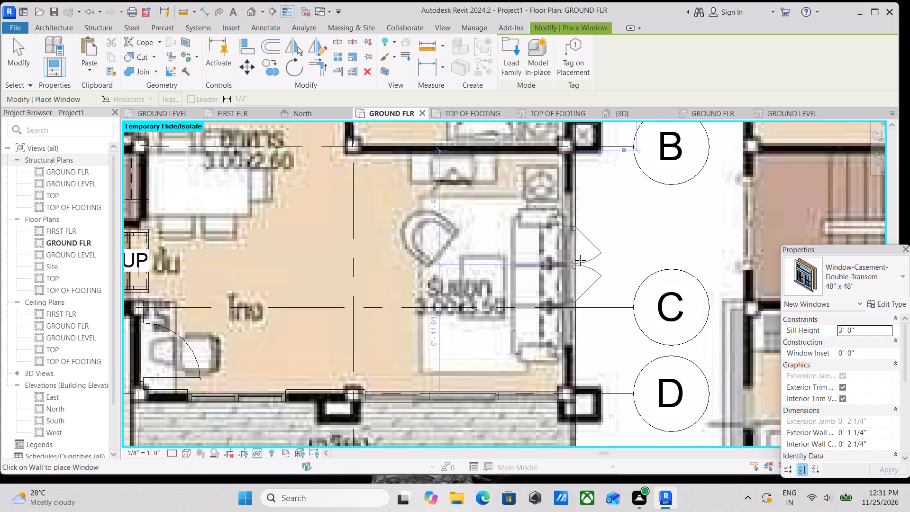
{"action": "key", "text": "Escape"}
{"action": "key", "text": "Escape"}
{"action": "scroll", "coordinate": [592, 261], "scroll_direction": "up", "scroll_amount": 1}
{"action": "type", "text": "WA"}
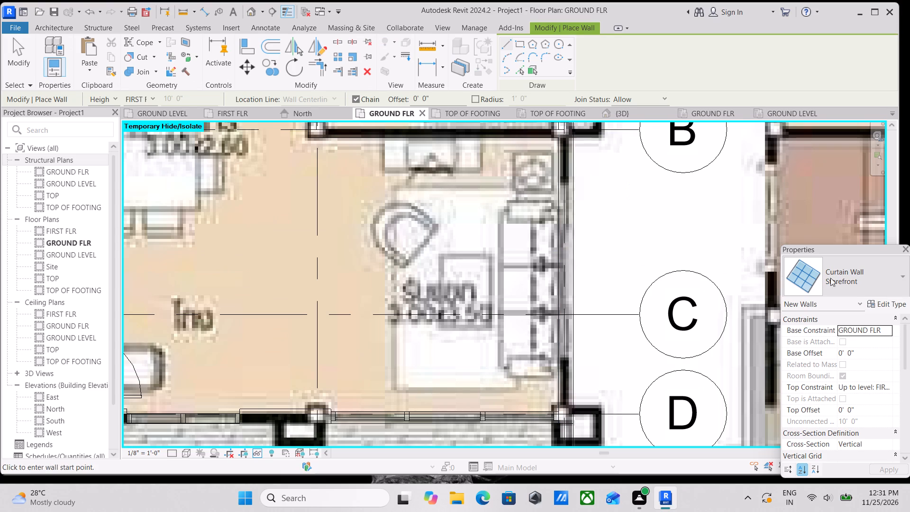
{"action": "middle_click_drag", "start_coordinate": [568, 236], "coordinate": [577, 285]}
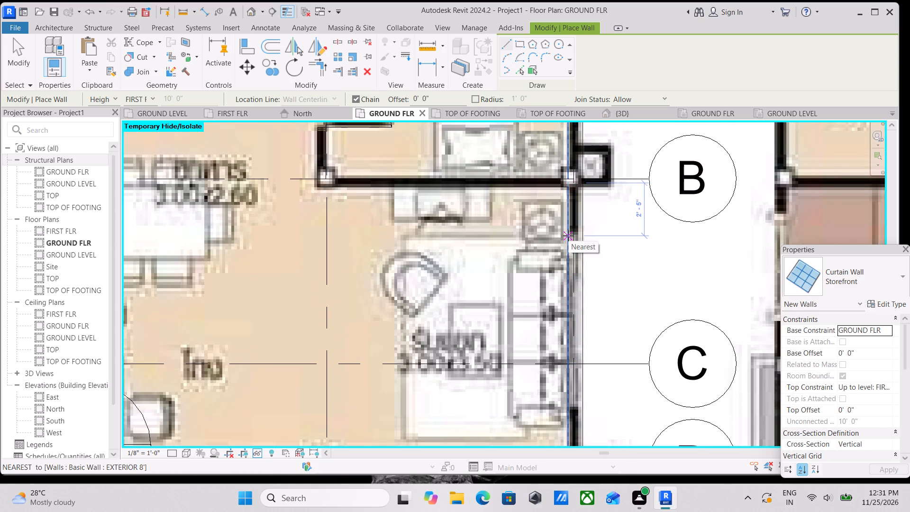
{"action": "left_click", "coordinate": [573, 235]}
{"action": "middle_click_drag", "start_coordinate": [579, 301], "coordinate": [572, 288]}
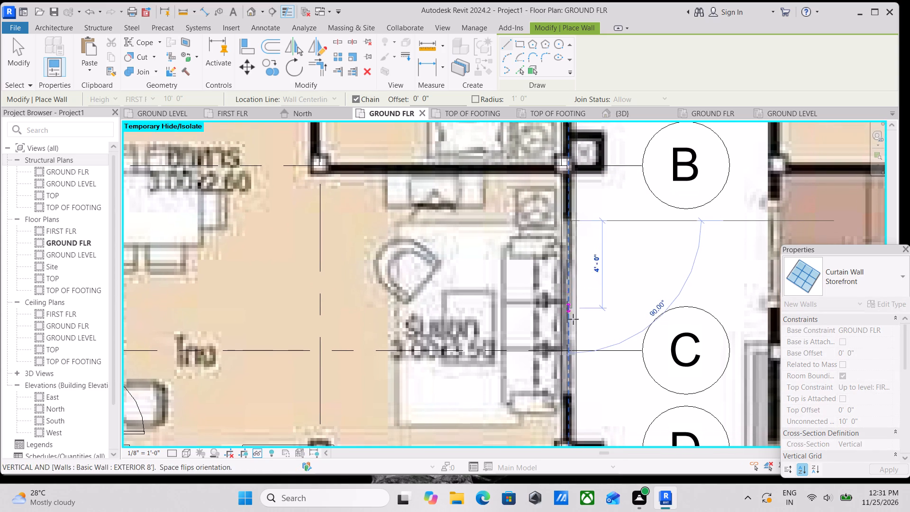
{"action": "left_click", "coordinate": [566, 393]}
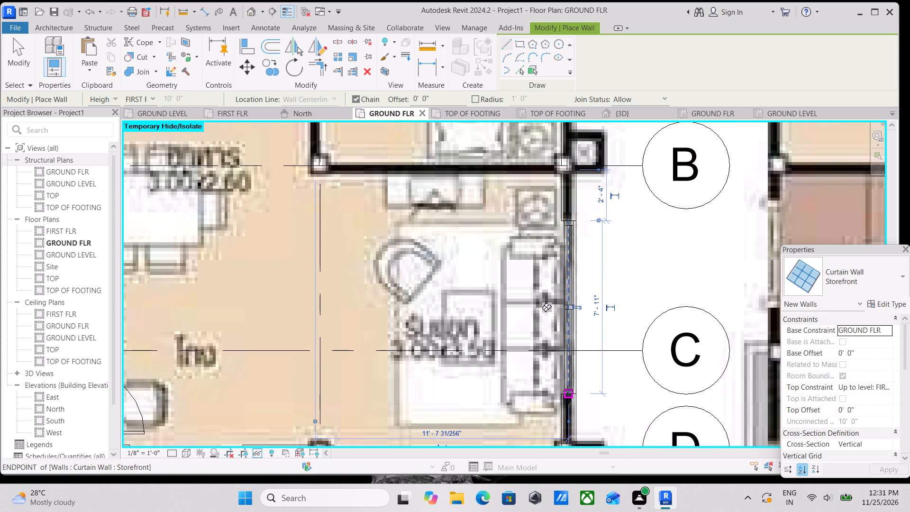
{"action": "key", "text": "Escape"}
{"action": "key", "text": "Escape"}
{"action": "scroll", "coordinate": [578, 309], "scroll_direction": "up", "scroll_amount": 3}
{"action": "key", "text": "Escape"}
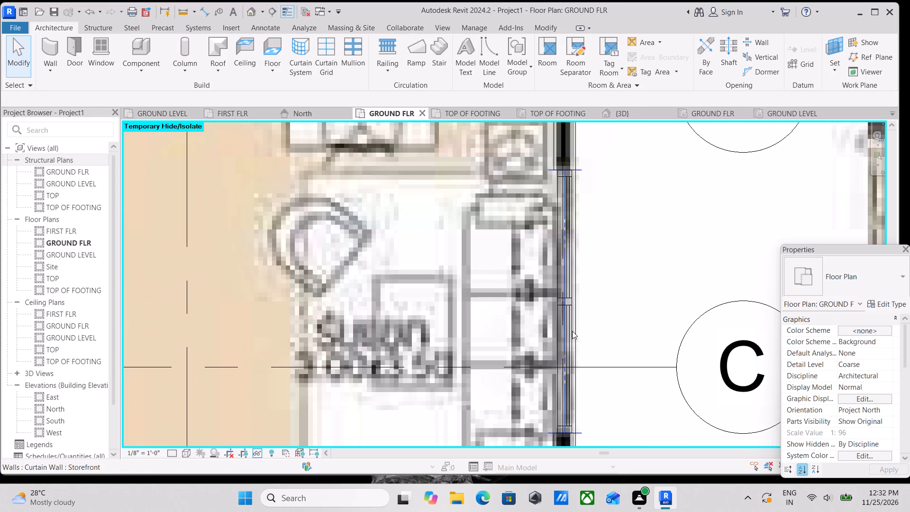
In the 3D view, lower the top of the wide porch storefront wall to a top offset of about -10 5/8".
{"action": "left_click", "coordinate": [608, 112]}
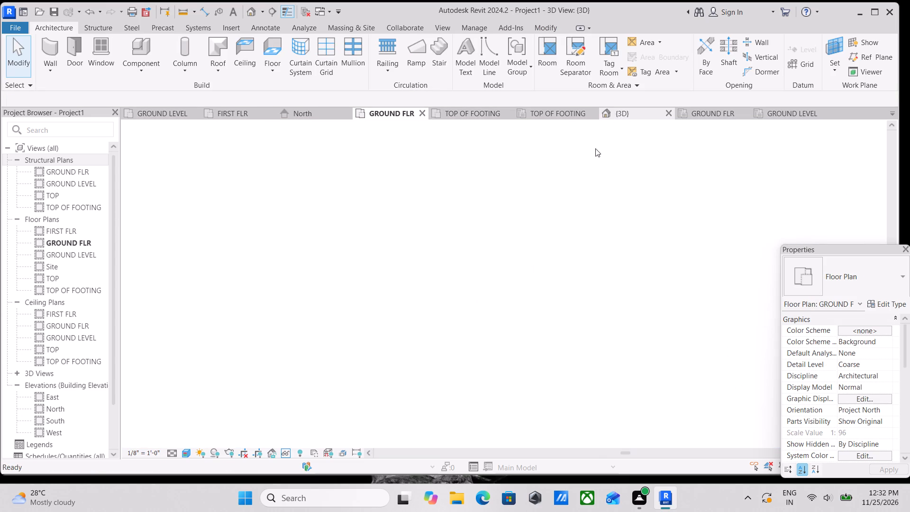
{"action": "scroll", "coordinate": [528, 287], "scroll_direction": "down", "scroll_amount": 2}
{"action": "middle_click_drag", "start_coordinate": [528, 289], "coordinate": [510, 235]}
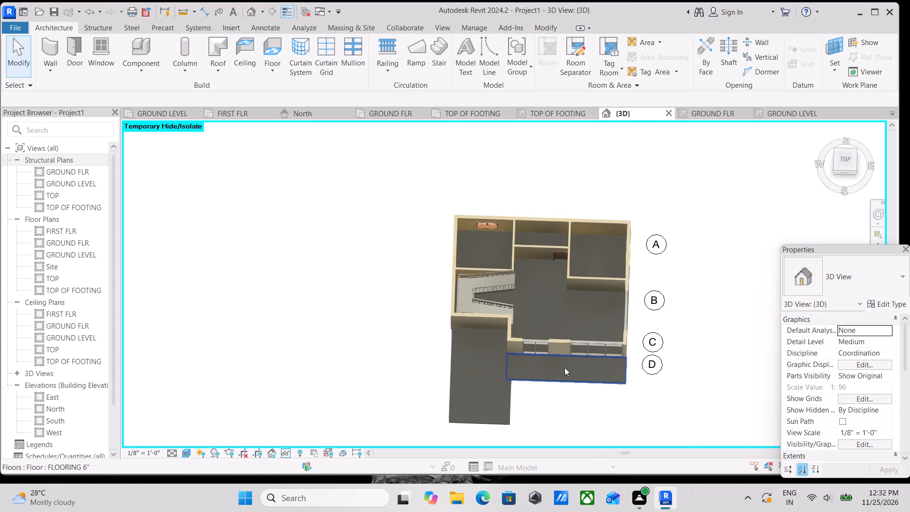
{"action": "middle_click_drag", "start_coordinate": [547, 346], "coordinate": [468, 237], "text": "shift"}
{"action": "middle_click_drag", "start_coordinate": [550, 325], "coordinate": [511, 256], "text": "shift"}
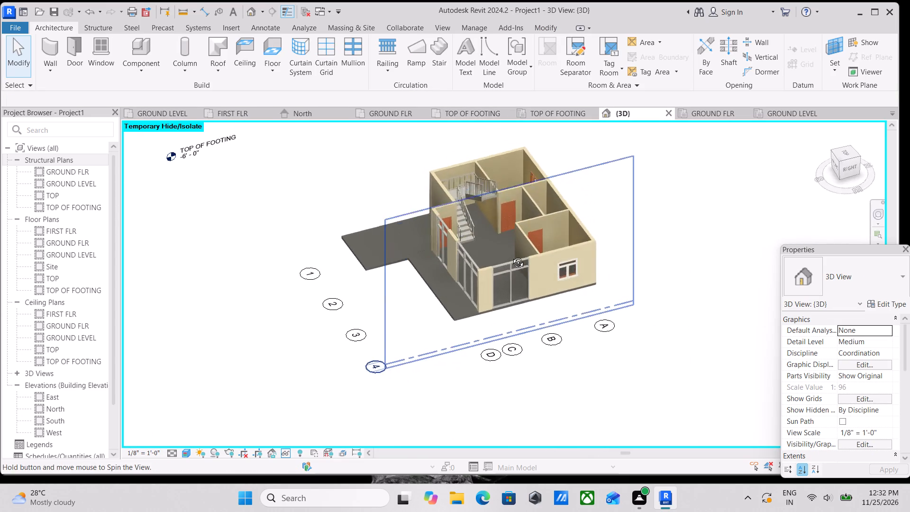
{"action": "middle_click_drag", "start_coordinate": [511, 256], "coordinate": [513, 244], "text": "shift"}
{"action": "middle_click_drag", "start_coordinate": [533, 324], "coordinate": [602, 265], "text": "shift"}
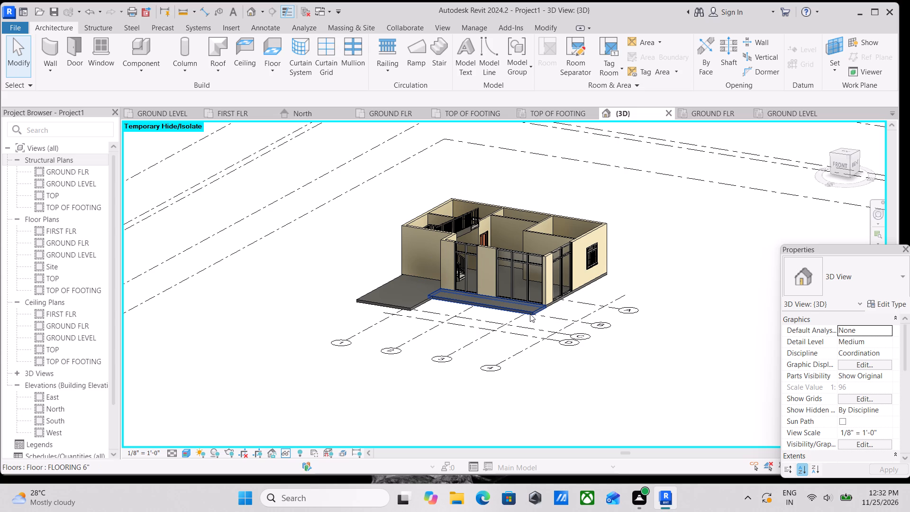
{"action": "scroll", "coordinate": [580, 297], "scroll_direction": "up", "scroll_amount": 2}
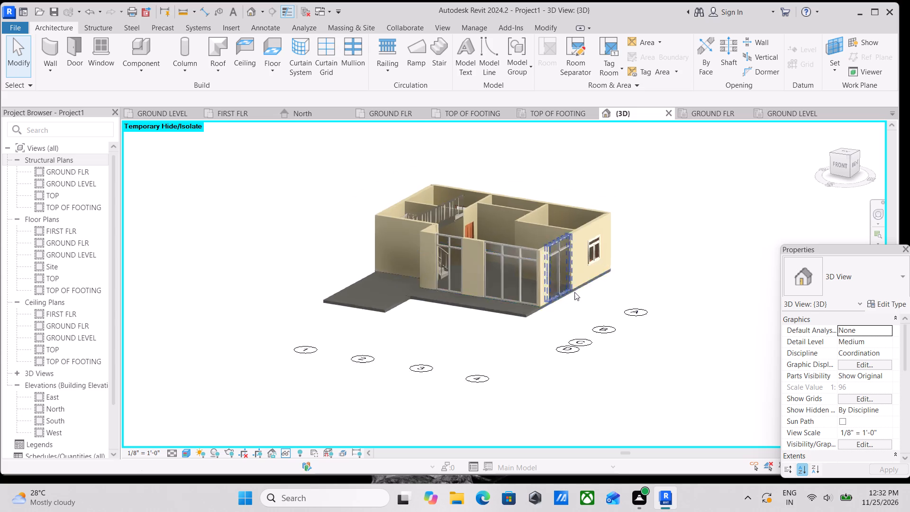
{"action": "scroll", "coordinate": [547, 232], "scroll_direction": "up", "scroll_amount": 7}
{"action": "scroll", "coordinate": [450, 268], "scroll_direction": "up", "scroll_amount": 2}
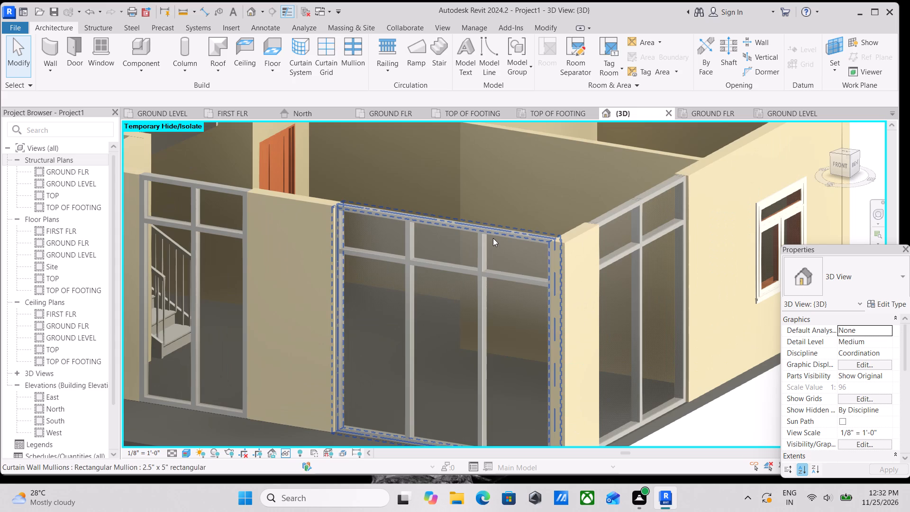
{"action": "left_click", "coordinate": [493, 238]}
{"action": "middle_click_drag", "start_coordinate": [462, 248], "coordinate": [516, 258]}
{"action": "left_click_drag", "start_coordinate": [498, 229], "coordinate": [496, 238]}
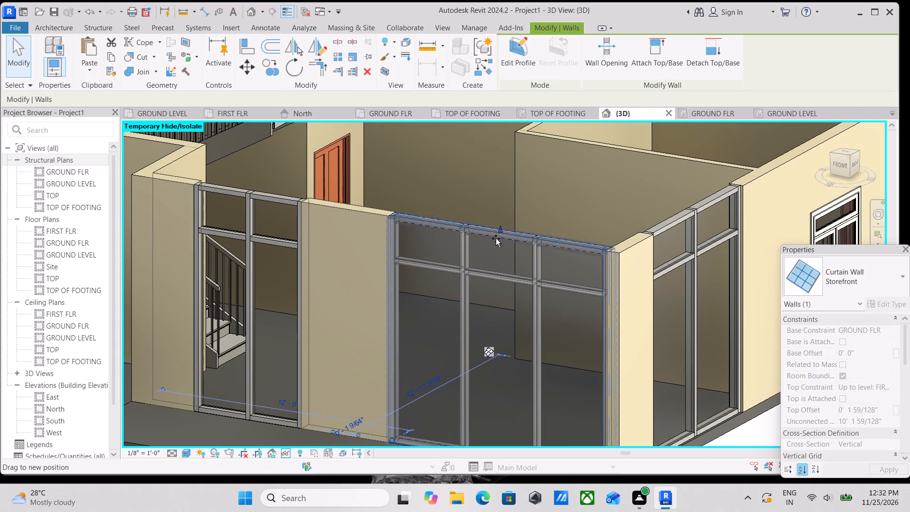
{"action": "left_click_drag", "start_coordinate": [496, 238], "coordinate": [496, 251]}
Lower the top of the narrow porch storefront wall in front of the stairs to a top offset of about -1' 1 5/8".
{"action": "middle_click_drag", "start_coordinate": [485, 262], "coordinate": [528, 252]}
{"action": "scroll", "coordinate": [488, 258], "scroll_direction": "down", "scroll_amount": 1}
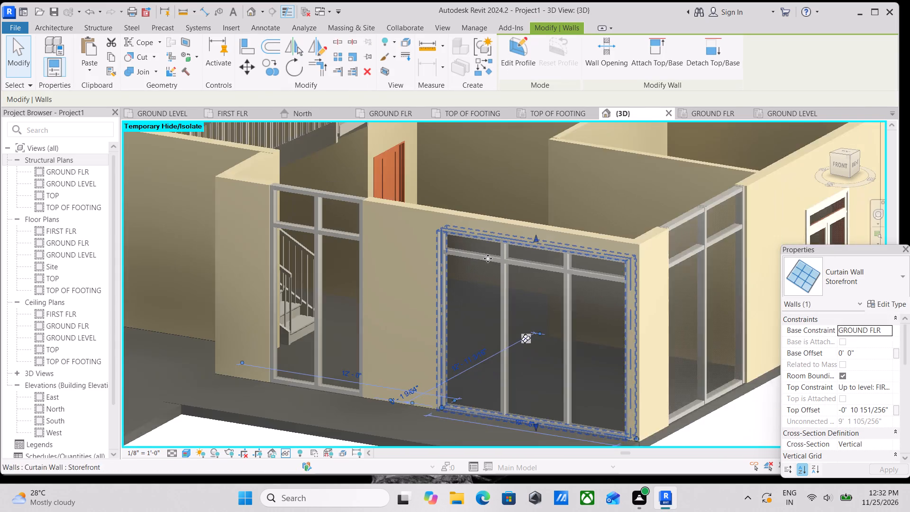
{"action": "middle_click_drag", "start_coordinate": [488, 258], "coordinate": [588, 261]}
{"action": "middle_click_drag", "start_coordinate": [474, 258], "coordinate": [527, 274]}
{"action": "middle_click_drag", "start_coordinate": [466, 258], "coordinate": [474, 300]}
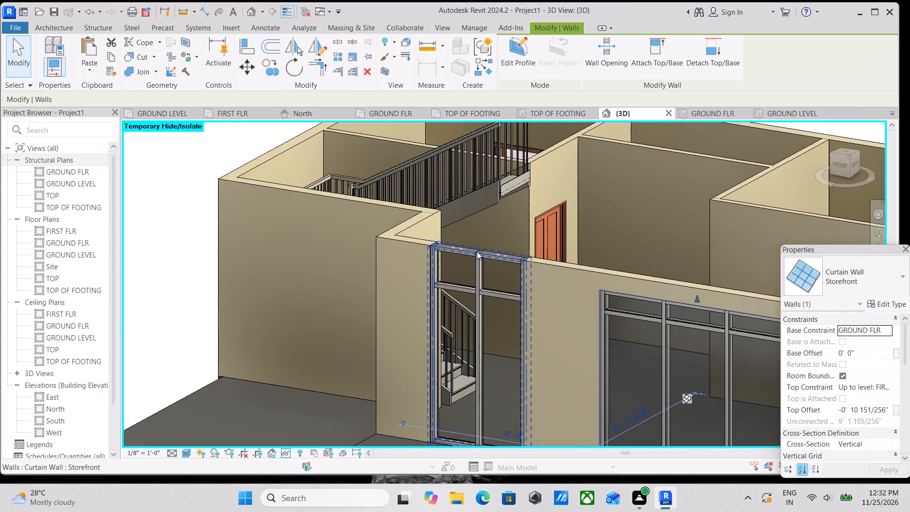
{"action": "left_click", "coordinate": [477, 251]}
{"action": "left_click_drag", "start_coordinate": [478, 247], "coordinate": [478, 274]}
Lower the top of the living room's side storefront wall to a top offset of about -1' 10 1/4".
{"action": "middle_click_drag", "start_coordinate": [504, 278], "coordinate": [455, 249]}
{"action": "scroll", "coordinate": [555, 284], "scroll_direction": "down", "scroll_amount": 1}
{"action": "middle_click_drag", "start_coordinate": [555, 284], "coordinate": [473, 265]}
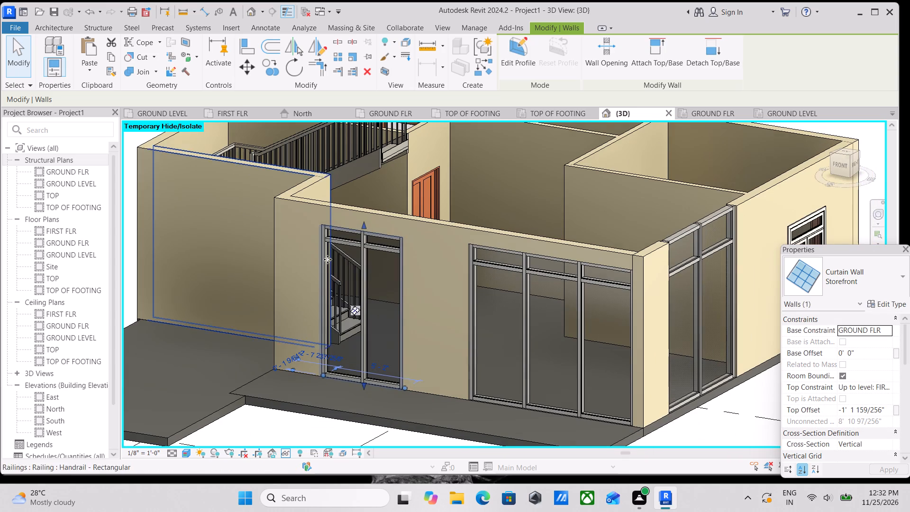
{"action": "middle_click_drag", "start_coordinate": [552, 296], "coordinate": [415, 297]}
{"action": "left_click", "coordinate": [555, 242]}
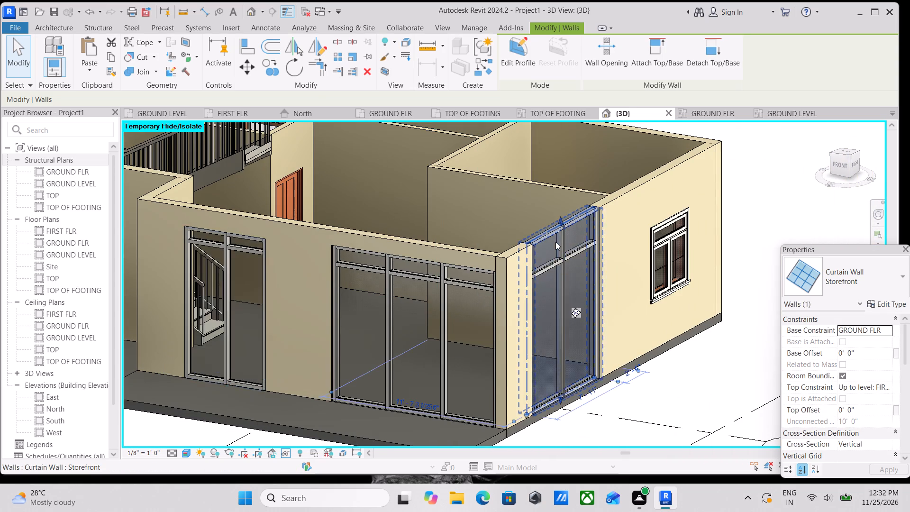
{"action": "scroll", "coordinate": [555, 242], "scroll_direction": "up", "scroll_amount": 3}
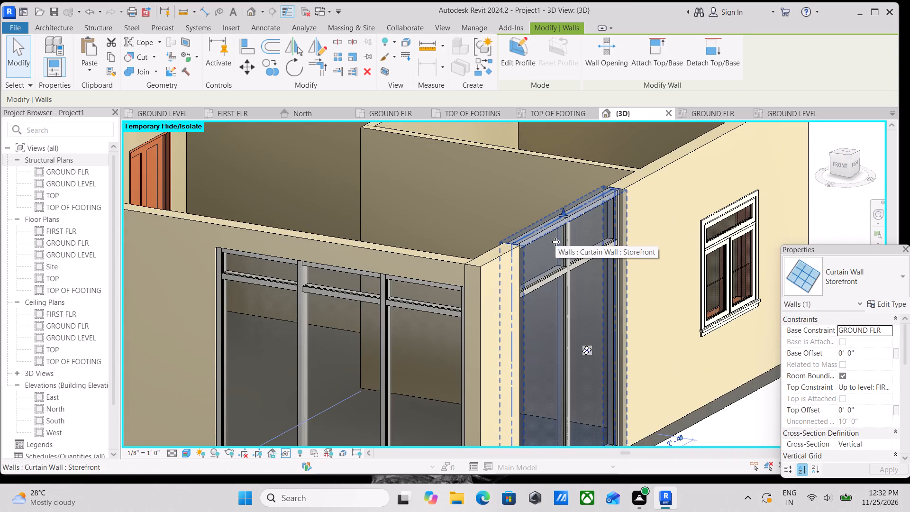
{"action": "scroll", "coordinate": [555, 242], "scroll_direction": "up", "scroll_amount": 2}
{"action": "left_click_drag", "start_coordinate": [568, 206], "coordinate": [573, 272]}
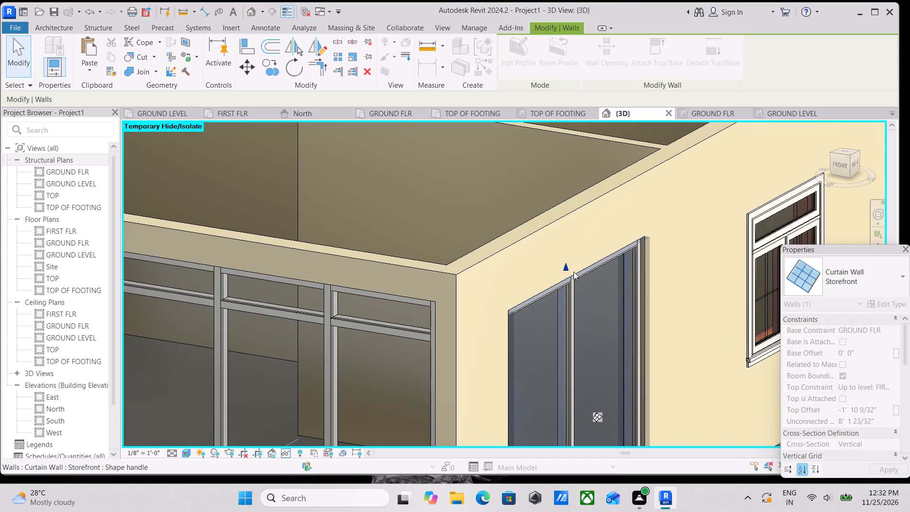
Set the top offset of the living room's side storefront wall to -2' 0".
{"action": "scroll", "coordinate": [573, 272], "scroll_direction": "down", "scroll_amount": 2}
{"action": "middle_click_drag", "start_coordinate": [568, 285], "coordinate": [585, 256]}
{"action": "middle_click_drag", "start_coordinate": [480, 268], "coordinate": [543, 265]}
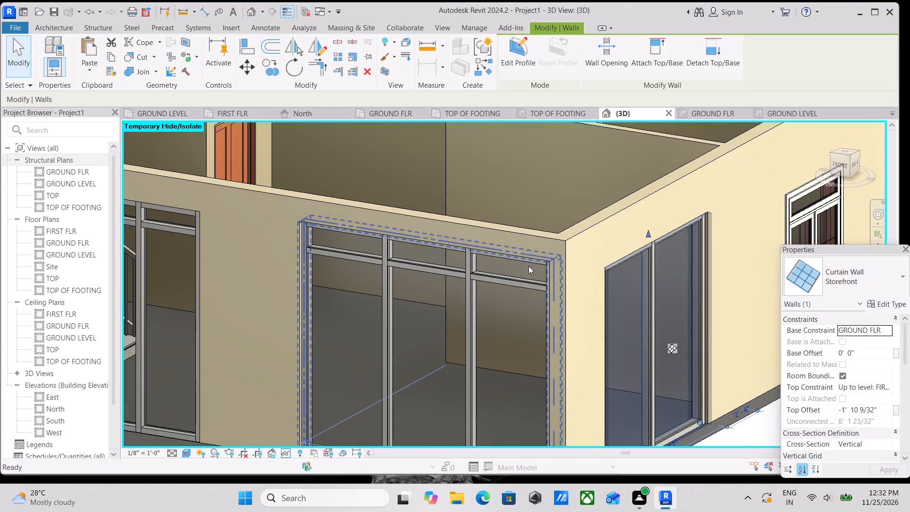
{"action": "scroll", "coordinate": [528, 266], "scroll_direction": "down", "scroll_amount": 2}
{"action": "middle_click_drag", "start_coordinate": [523, 267], "coordinate": [542, 249]}
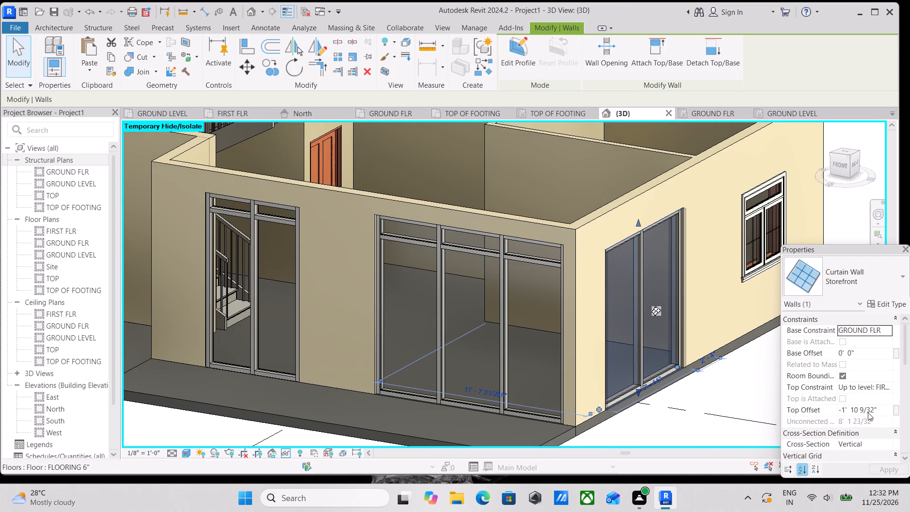
{"action": "left_click", "coordinate": [879, 408]}
{"action": "left_click_drag", "start_coordinate": [879, 408], "coordinate": [811, 408]}
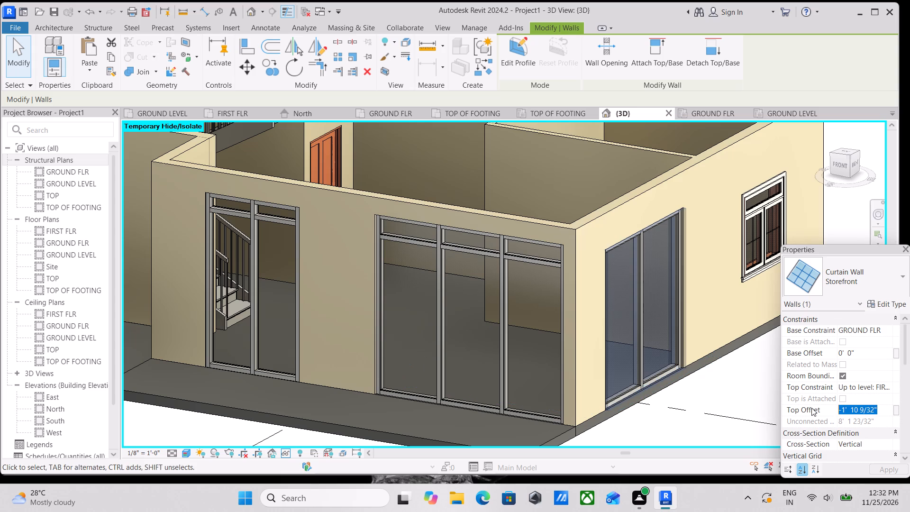
{"action": "key", "text": "minus"}
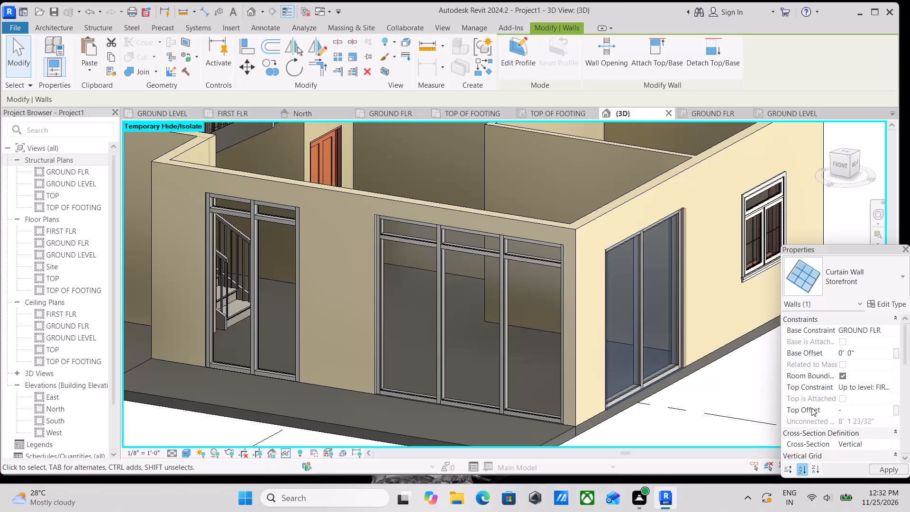
{"action": "key", "text": "2"}
{"action": "key", "text": "apostrophe"}
{"action": "key", "text": "Return"}
{"action": "key", "text": "Escape"}
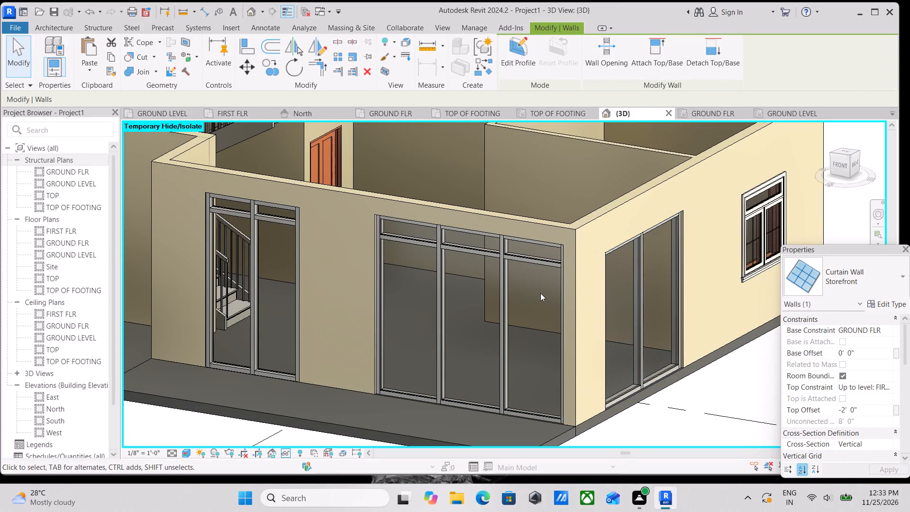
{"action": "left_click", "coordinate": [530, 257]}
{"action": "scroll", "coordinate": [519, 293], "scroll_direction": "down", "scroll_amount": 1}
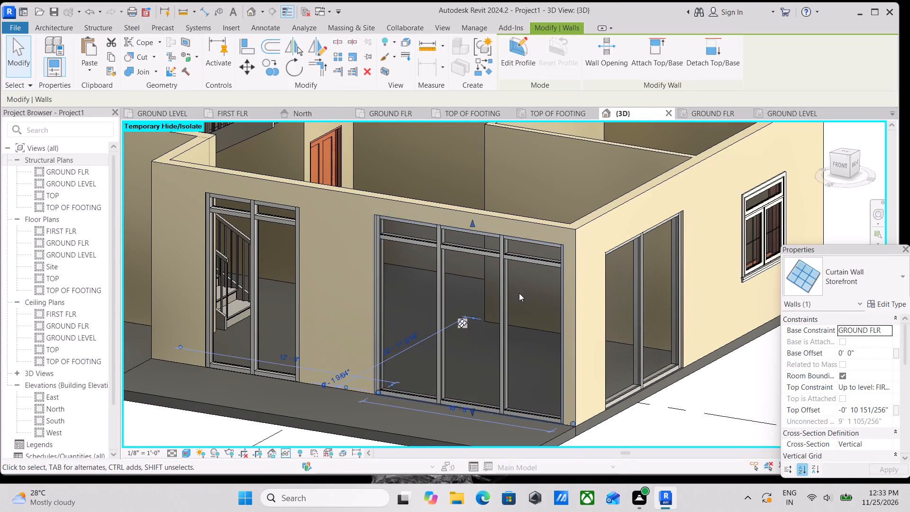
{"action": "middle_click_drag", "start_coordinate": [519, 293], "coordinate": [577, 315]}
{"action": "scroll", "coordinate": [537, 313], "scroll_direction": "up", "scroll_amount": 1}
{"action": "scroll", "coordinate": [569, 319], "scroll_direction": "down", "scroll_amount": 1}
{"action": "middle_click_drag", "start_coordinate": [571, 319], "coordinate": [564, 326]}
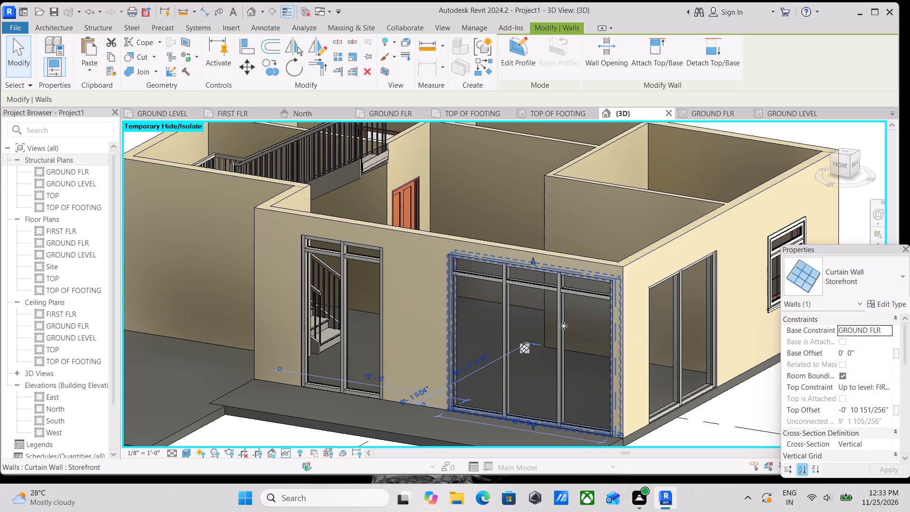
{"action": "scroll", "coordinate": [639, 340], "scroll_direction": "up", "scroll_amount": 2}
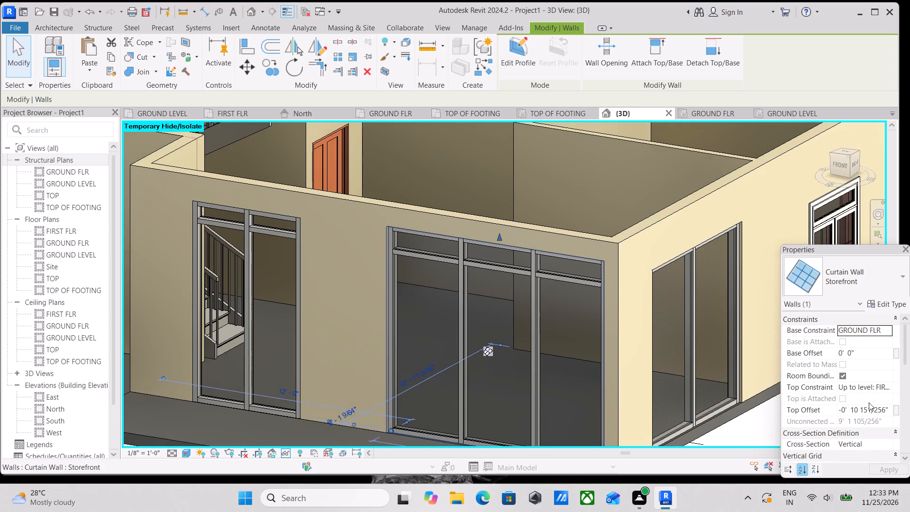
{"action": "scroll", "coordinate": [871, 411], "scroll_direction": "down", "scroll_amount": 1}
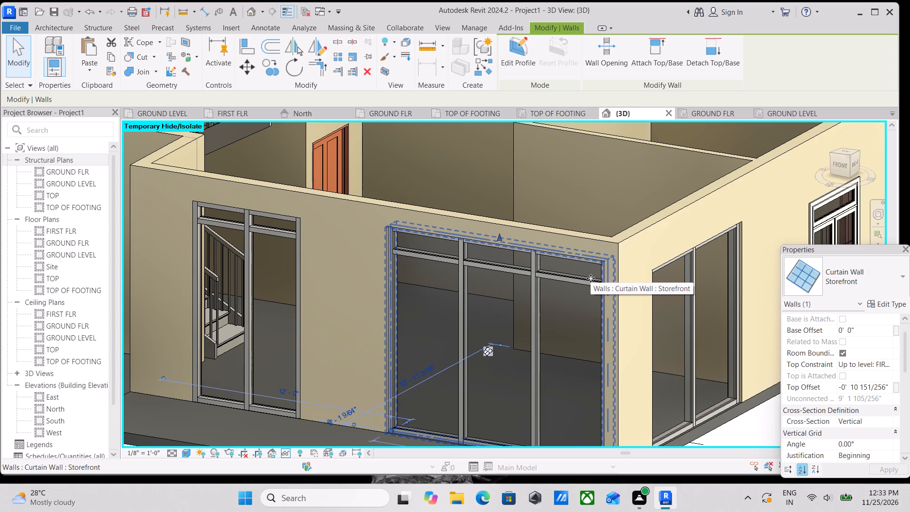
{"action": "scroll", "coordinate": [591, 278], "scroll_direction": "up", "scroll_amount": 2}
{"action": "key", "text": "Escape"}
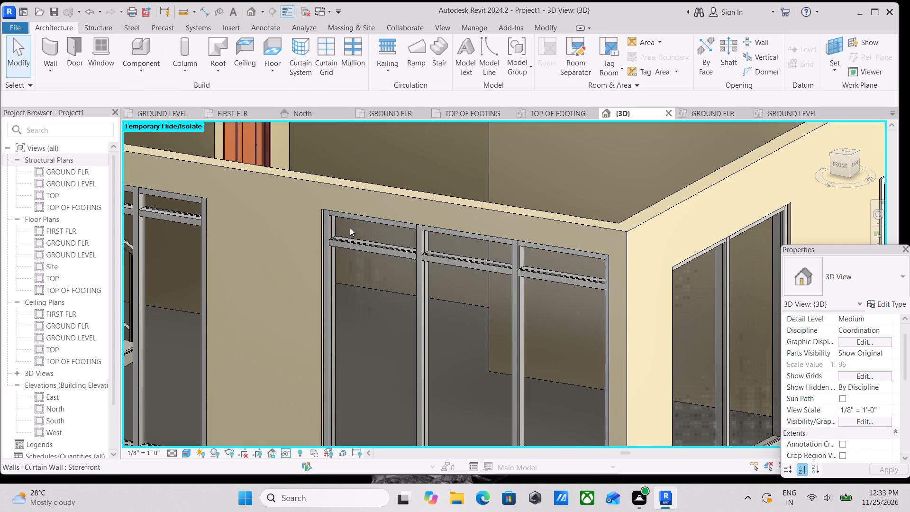
Set the top offset of the wide three-panel porch storefront wall to -2' 0".
{"action": "left_click", "coordinate": [360, 224]}
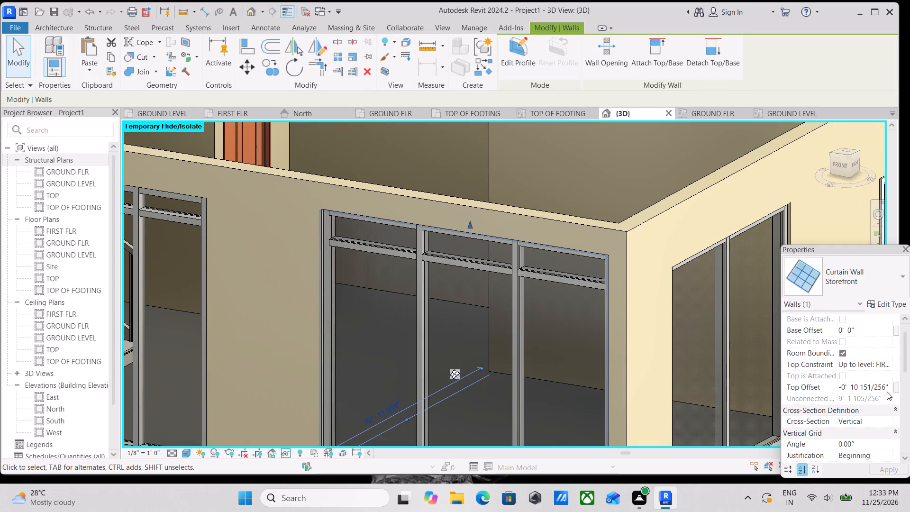
{"action": "left_click_drag", "start_coordinate": [886, 385], "coordinate": [839, 387]}
{"action": "left_click", "coordinate": [880, 386]}
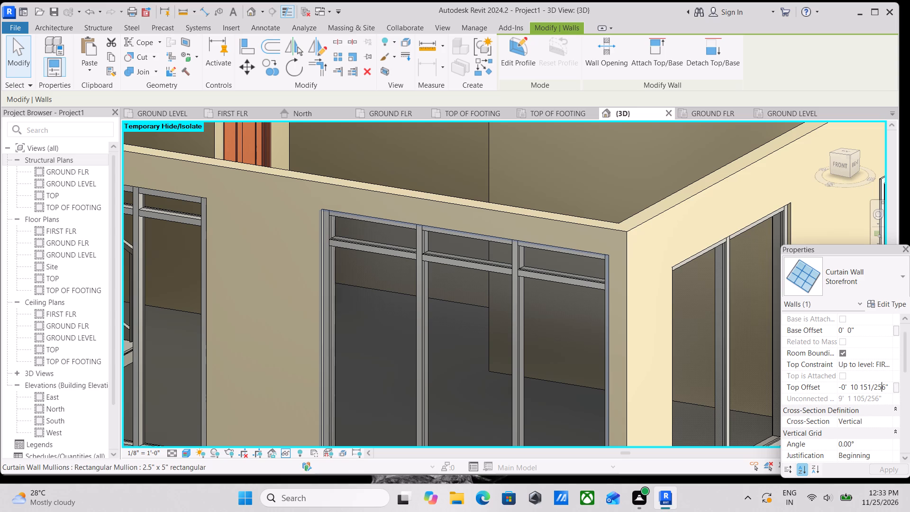
{"action": "left_click_drag", "start_coordinate": [884, 386], "coordinate": [815, 392]}
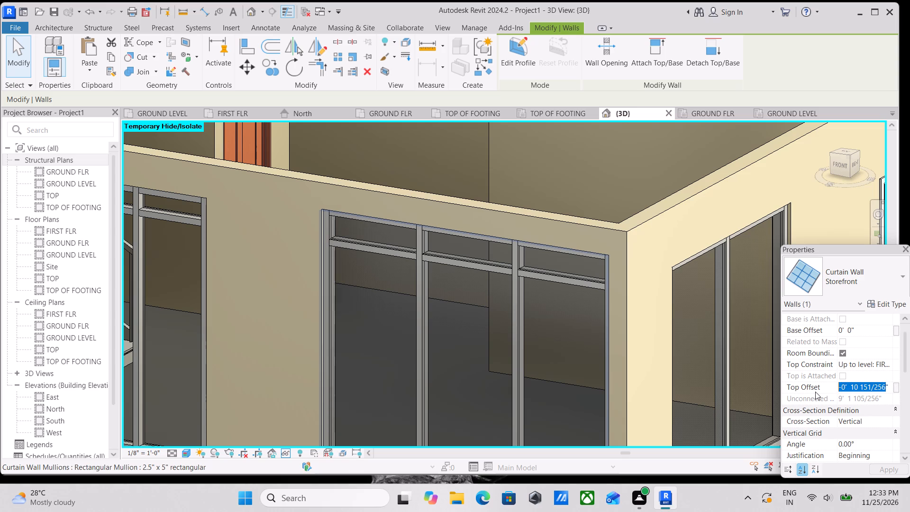
{"action": "key", "text": "minus"}
{"action": "key", "text": "2"}
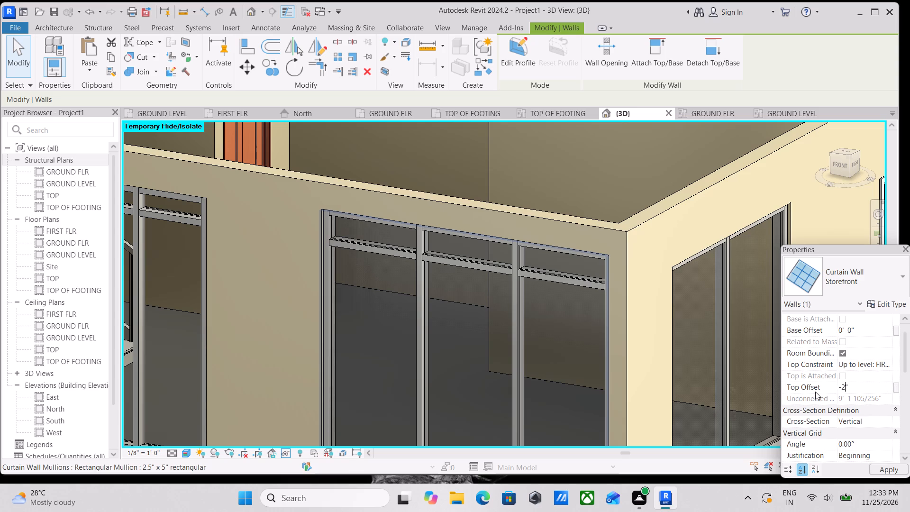
{"action": "left_click", "coordinate": [855, 384]}
{"action": "key", "text": "BackSpace"}
{"action": "key", "text": "BackSpace"}
{"action": "type", "text": "2'"}
{"action": "key", "text": "Return"}
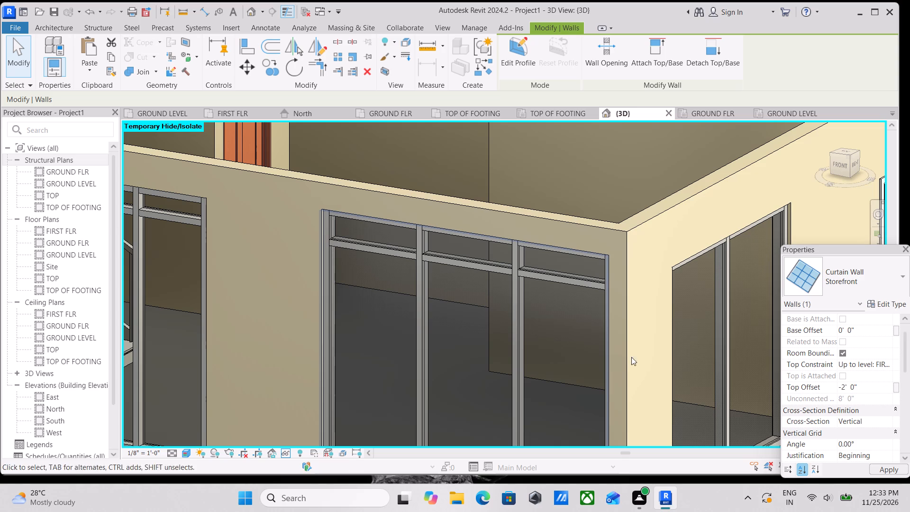
{"action": "scroll", "coordinate": [625, 356], "scroll_direction": "down", "scroll_amount": 1}
{"action": "scroll", "coordinate": [562, 346], "scroll_direction": "down", "scroll_amount": 2}
{"action": "middle_click_drag", "start_coordinate": [562, 346], "coordinate": [615, 326]}
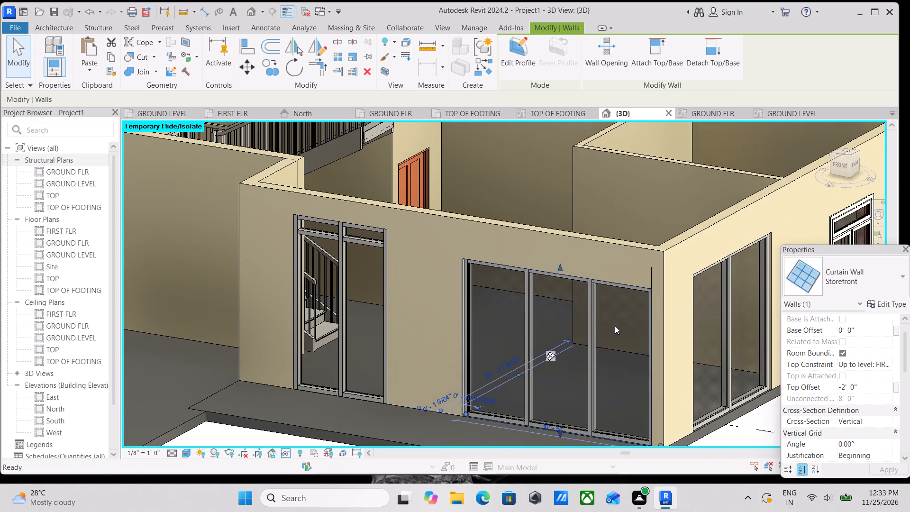
{"action": "key", "text": "Escape"}
Set the top offset of the narrow two-panel porch storefront wall in front of the stairs to -2' 0".
{"action": "scroll", "coordinate": [603, 335], "scroll_direction": "down", "scroll_amount": 2}
{"action": "middle_click_drag", "start_coordinate": [601, 336], "coordinate": [633, 317]}
{"action": "middle_click_drag", "start_coordinate": [574, 330], "coordinate": [626, 369]}
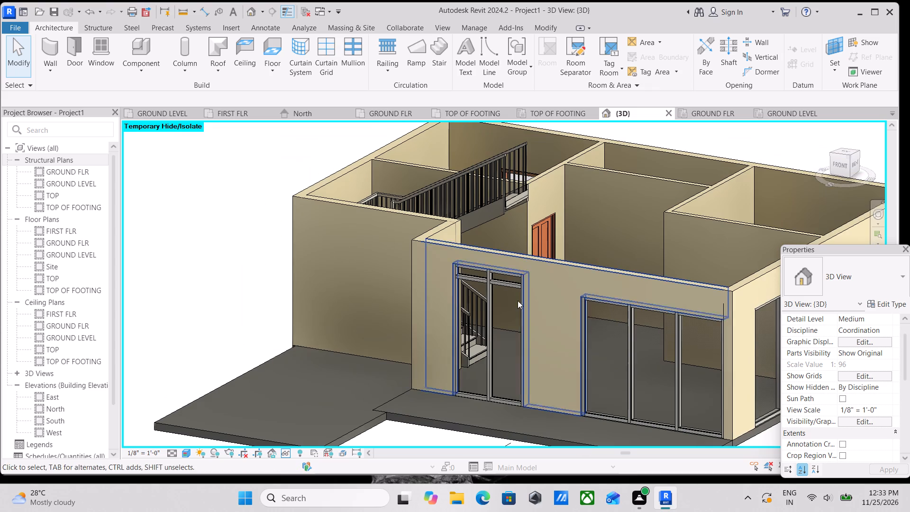
{"action": "left_click", "coordinate": [502, 277]}
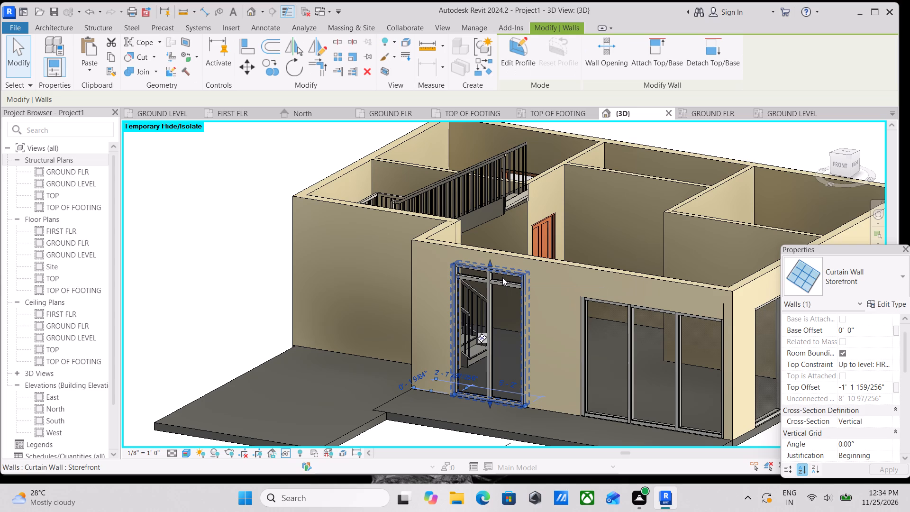
{"action": "scroll", "coordinate": [537, 283], "scroll_direction": "up", "scroll_amount": 2}
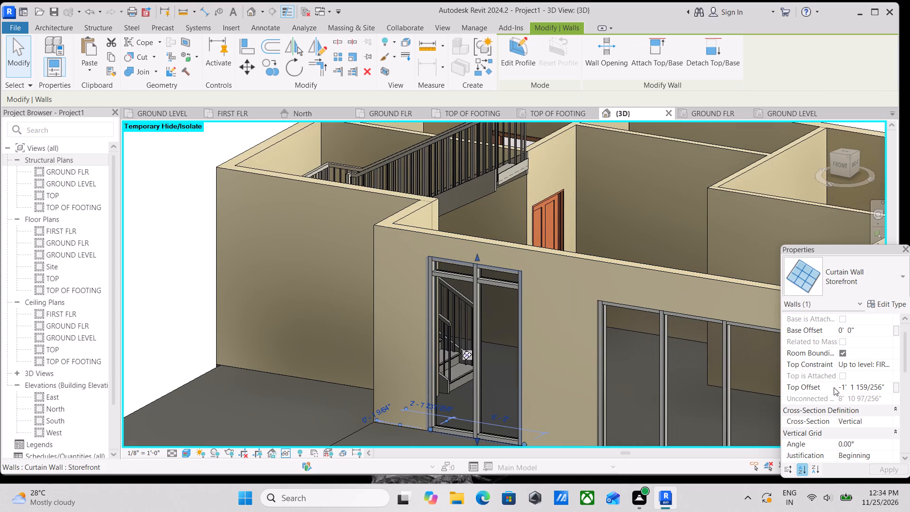
{"action": "left_click", "coordinate": [884, 386]}
{"action": "left_click_drag", "start_coordinate": [883, 386], "coordinate": [822, 386]}
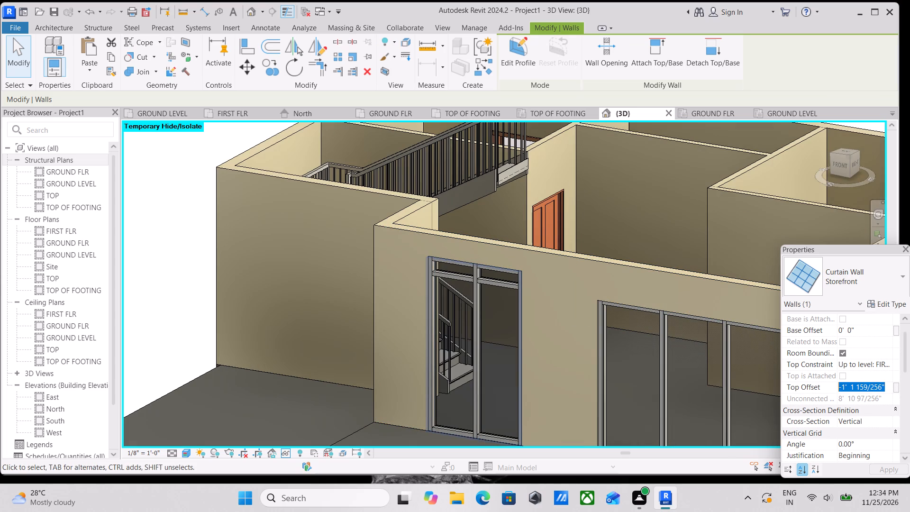
{"action": "left_click_drag", "start_coordinate": [822, 386], "coordinate": [822, 386]}
{"action": "type", "text": "-2'"}
{"action": "key", "text": "Return"}
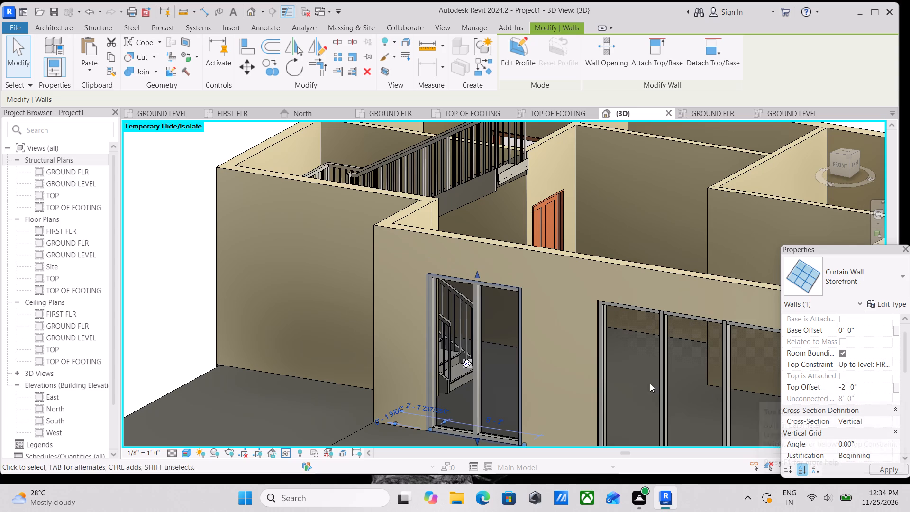
{"action": "key", "text": "Escape"}
Examine the storefront walls and window openings in 3D from the porch side around to the side and rear of the house.
{"action": "scroll", "coordinate": [583, 358], "scroll_direction": "down", "scroll_amount": 4}
{"action": "middle_click_drag", "start_coordinate": [608, 363], "coordinate": [562, 350]}
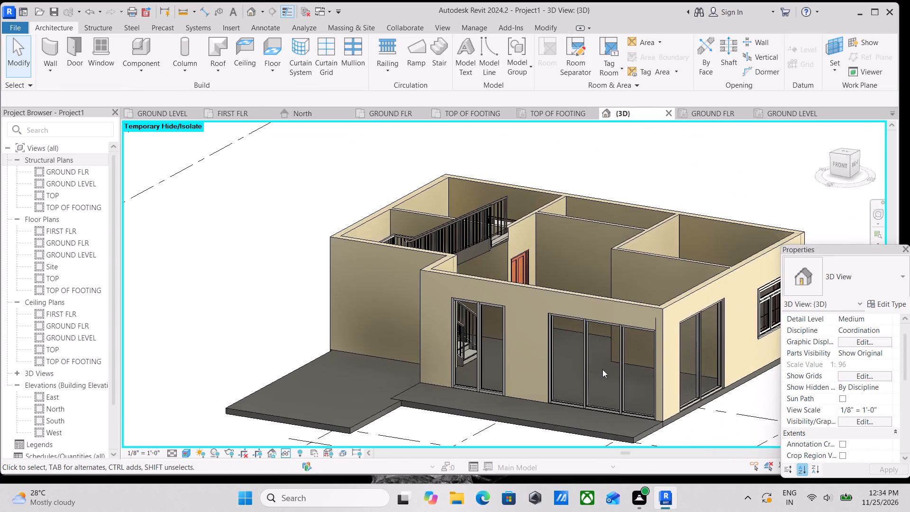
{"action": "scroll", "coordinate": [612, 374], "scroll_direction": "down", "scroll_amount": 1}
{"action": "middle_click_drag", "start_coordinate": [614, 373], "coordinate": [525, 359], "text": "shift"}
{"action": "middle_click_drag", "start_coordinate": [633, 354], "coordinate": [493, 357], "text": "shift"}
{"action": "middle_click_drag", "start_coordinate": [669, 359], "coordinate": [701, 388], "text": "shift"}
{"action": "middle_click_drag", "start_coordinate": [595, 372], "coordinate": [696, 355]}
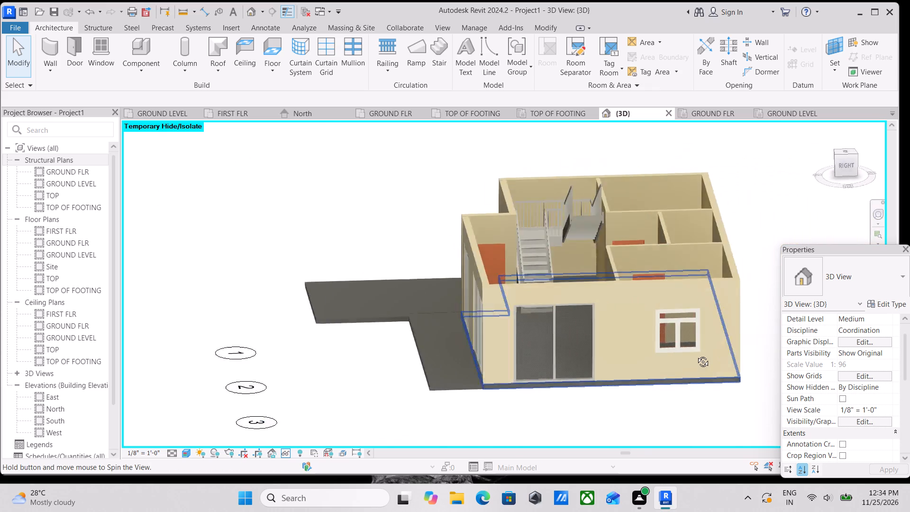
{"action": "middle_click_drag", "start_coordinate": [696, 355], "coordinate": [725, 349]}
{"action": "middle_click_drag", "start_coordinate": [653, 364], "coordinate": [593, 374], "text": "shift"}
{"action": "middle_click_drag", "start_coordinate": [603, 367], "coordinate": [528, 355], "text": "shift"}
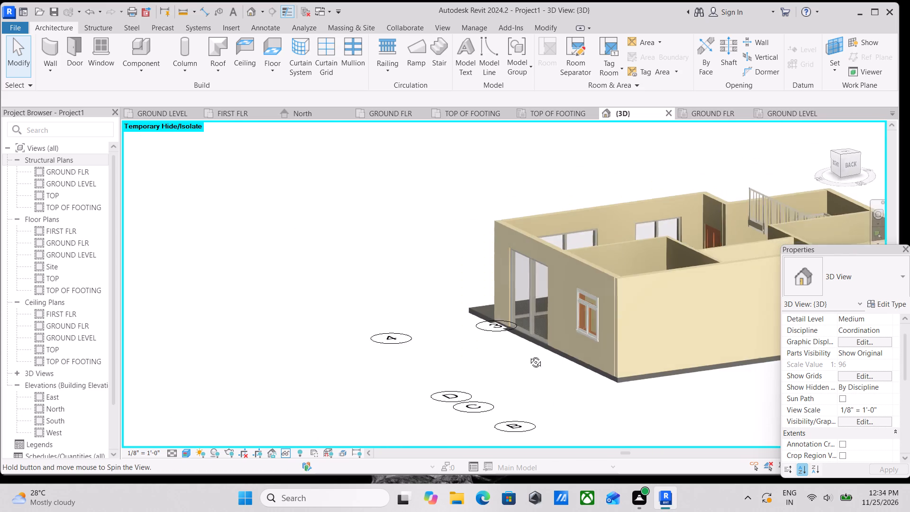
{"action": "middle_click_drag", "start_coordinate": [528, 355], "coordinate": [533, 356], "text": "shift"}
{"action": "middle_click_drag", "start_coordinate": [513, 360], "coordinate": [544, 366], "text": "shift"}
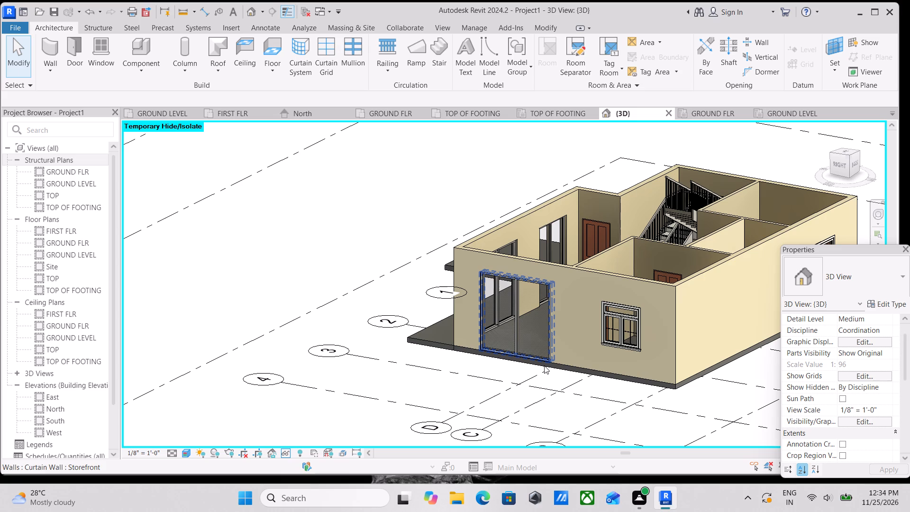
{"action": "scroll", "coordinate": [567, 381], "scroll_direction": "up", "scroll_amount": 2}
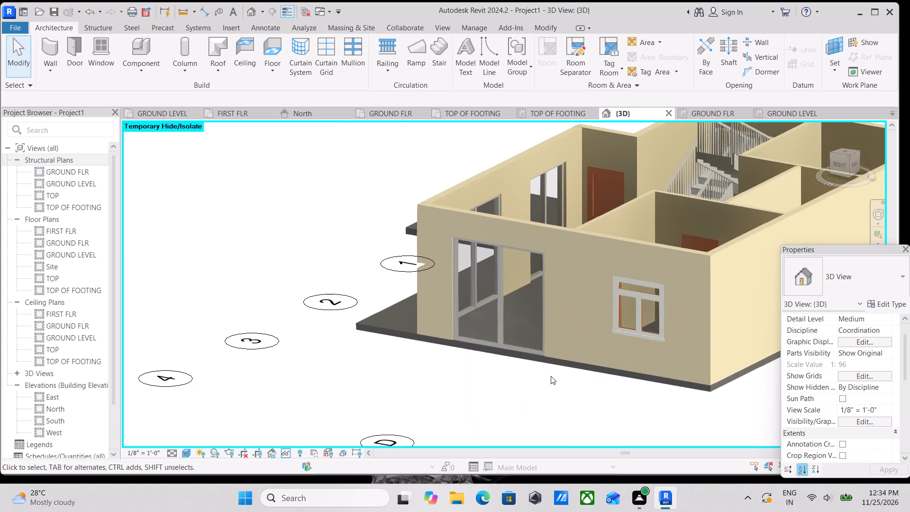
Flip the double casement transom window beside the living room's side storefront wall so its exterior and interior faces swap.
{"action": "scroll", "coordinate": [520, 347], "scroll_direction": "up", "scroll_amount": 4}
{"action": "middle_click_drag", "start_coordinate": [520, 347], "coordinate": [523, 404]}
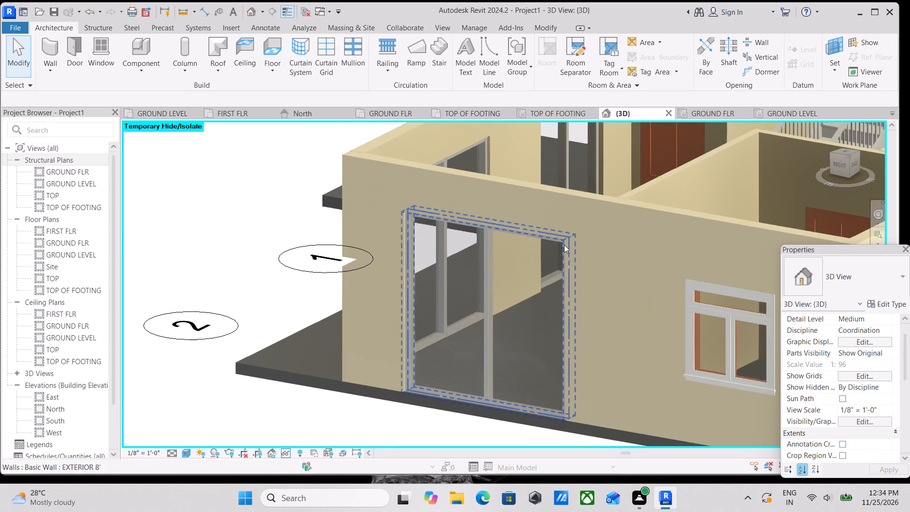
{"action": "middle_click_drag", "start_coordinate": [588, 329], "coordinate": [442, 328]}
{"action": "middle_click_drag", "start_coordinate": [613, 322], "coordinate": [547, 321]}
{"action": "middle_click_drag", "start_coordinate": [656, 331], "coordinate": [622, 330]}
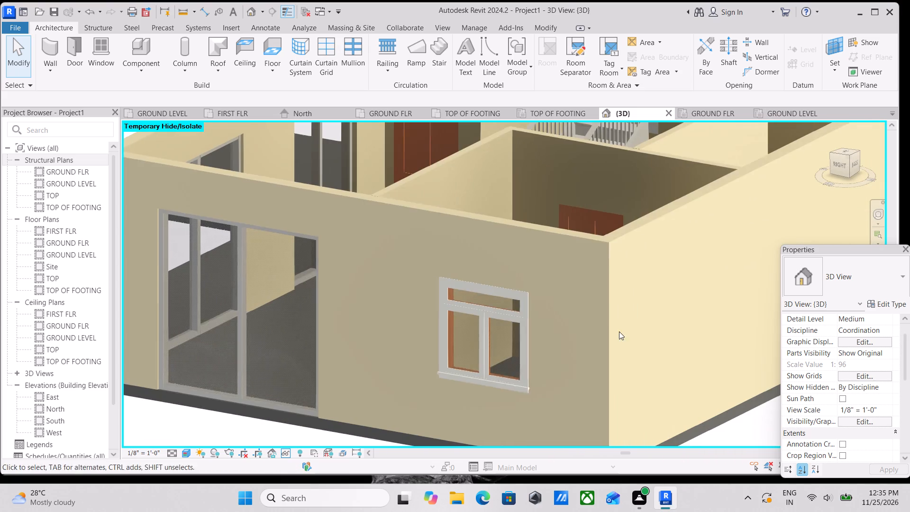
{"action": "left_click", "coordinate": [510, 337]}
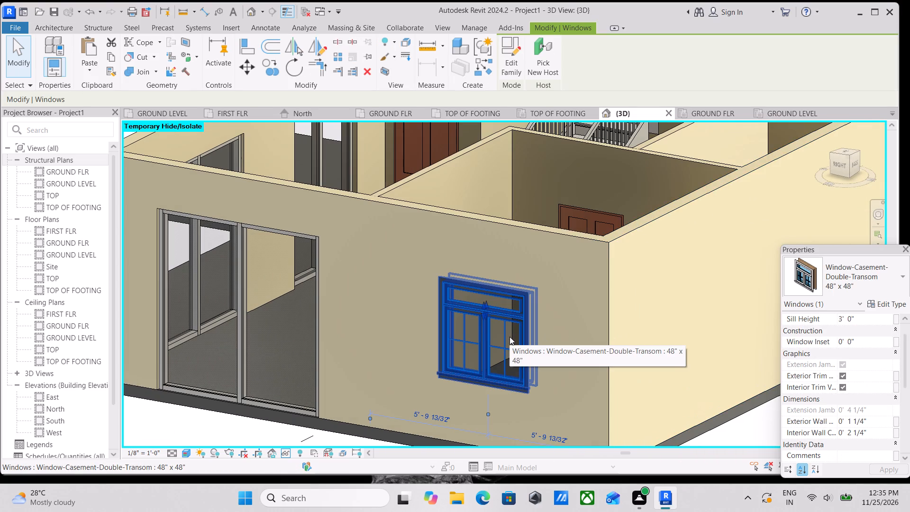
{"action": "key", "text": "space"}
{"action": "scroll", "coordinate": [520, 366], "scroll_direction": "up", "scroll_amount": 1}
{"action": "key", "text": "Escape"}
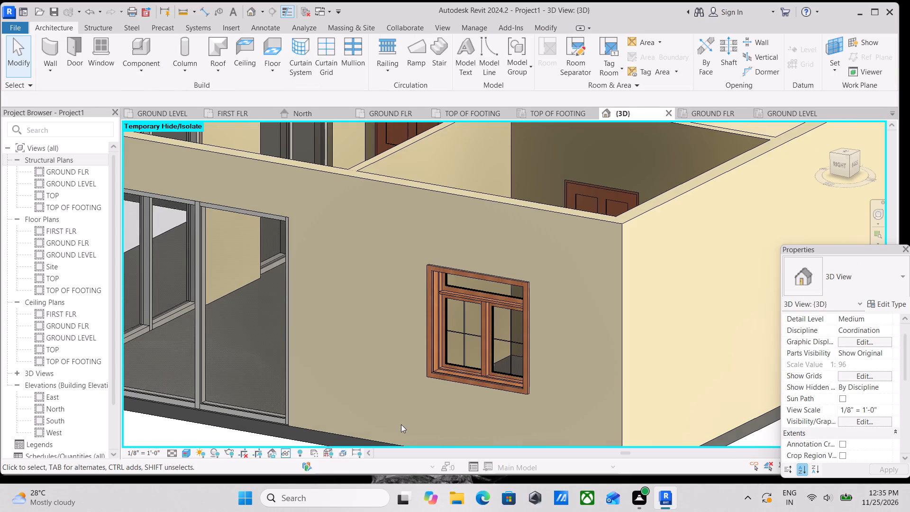
{"action": "scroll", "coordinate": [438, 395], "scroll_direction": "up", "scroll_amount": 3}
{"action": "scroll", "coordinate": [384, 419], "scroll_direction": "up", "scroll_amount": 3}
{"action": "middle_click_drag", "start_coordinate": [568, 343], "coordinate": [396, 386]}
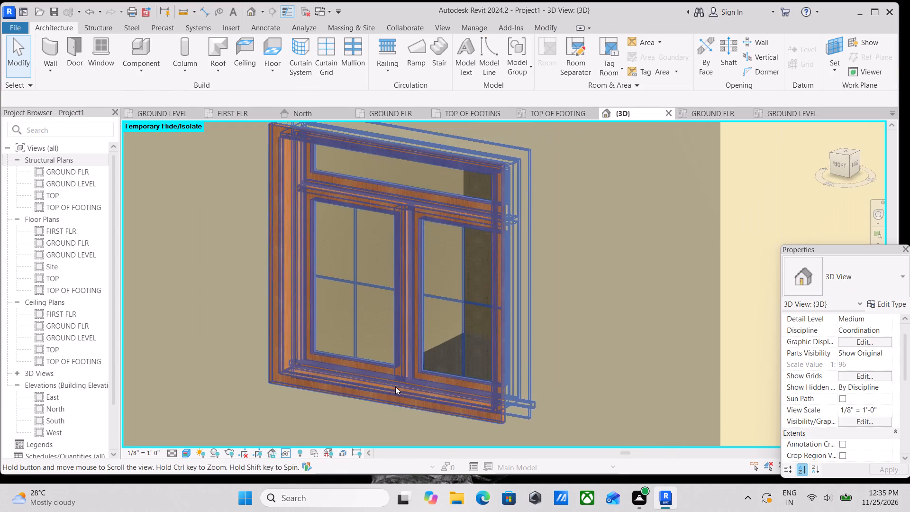
Examine the window orientations and storefront walls in 3D from the side, rear corner and porch front of the house.
{"action": "scroll", "coordinate": [410, 391], "scroll_direction": "down", "scroll_amount": 7}
{"action": "middle_click_drag", "start_coordinate": [550, 366], "coordinate": [434, 383]}
{"action": "scroll", "coordinate": [444, 381], "scroll_direction": "down", "scroll_amount": 5}
{"action": "middle_click_drag", "start_coordinate": [600, 357], "coordinate": [620, 384]}
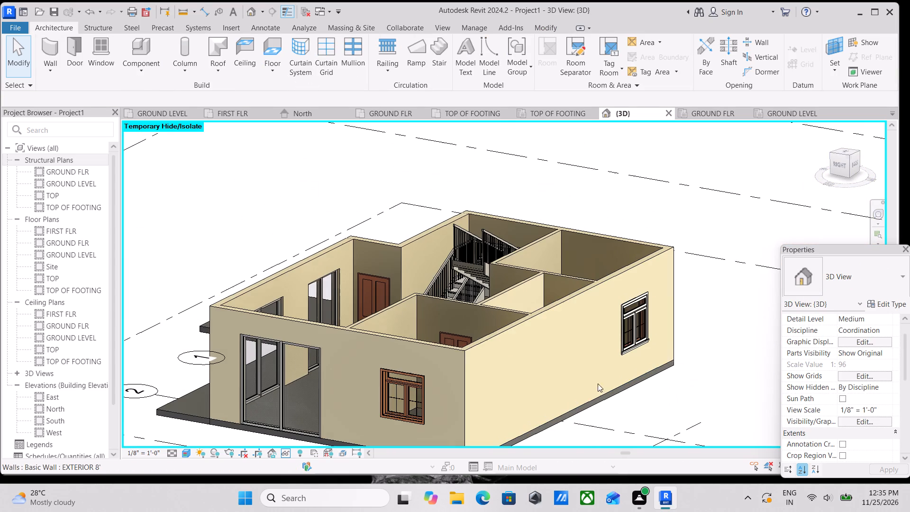
{"action": "scroll", "coordinate": [563, 366], "scroll_direction": "down", "scroll_amount": 2}
{"action": "scroll", "coordinate": [506, 384], "scroll_direction": "down", "scroll_amount": 1}
{"action": "middle_click_drag", "start_coordinate": [486, 383], "coordinate": [636, 360], "text": "shift"}
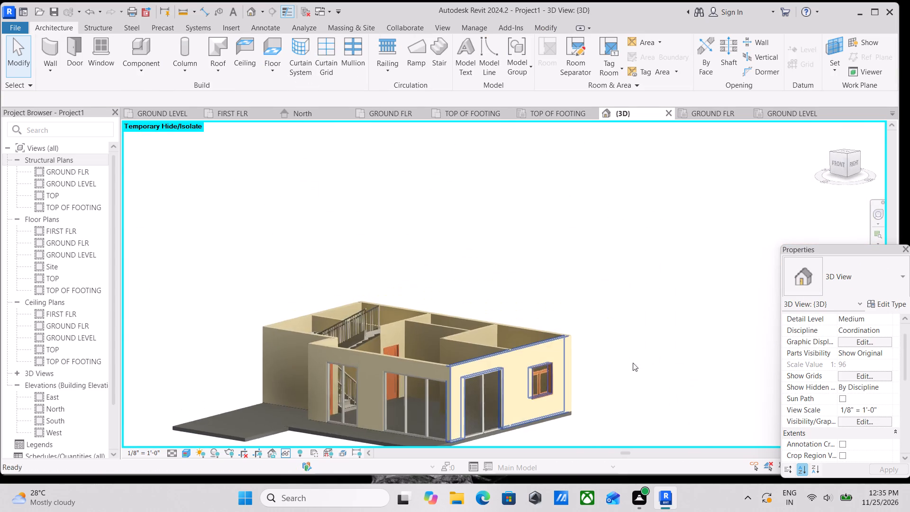
{"action": "middle_click_drag", "start_coordinate": [520, 383], "coordinate": [573, 380], "text": "shift"}
{"action": "middle_click_drag", "start_coordinate": [461, 386], "coordinate": [514, 375], "text": "shift"}
{"action": "middle_click_drag", "start_coordinate": [463, 376], "coordinate": [465, 406], "text": "shift"}
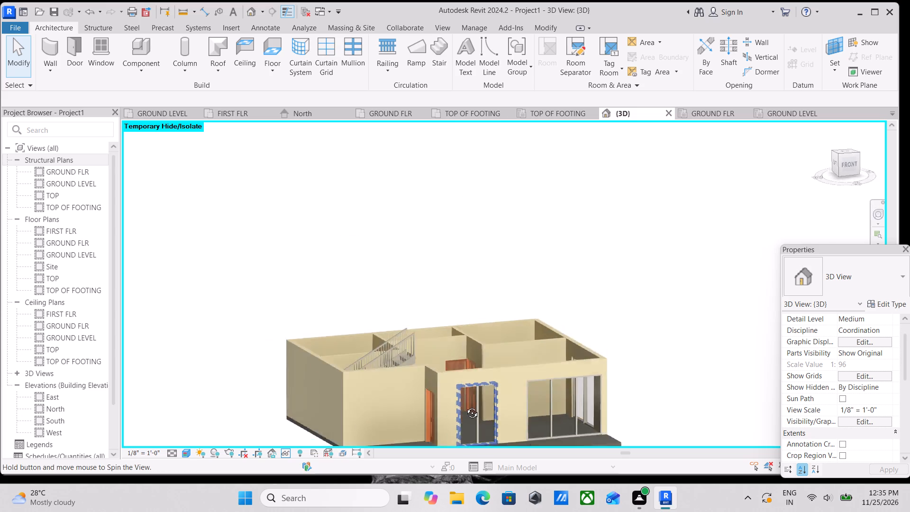
{"action": "middle_click_drag", "start_coordinate": [465, 406], "coordinate": [400, 429], "text": "shift"}
{"action": "middle_click_drag", "start_coordinate": [437, 364], "coordinate": [371, 353], "text": "shift"}
{"action": "middle_click_drag", "start_coordinate": [372, 353], "coordinate": [415, 337], "text": "shift"}
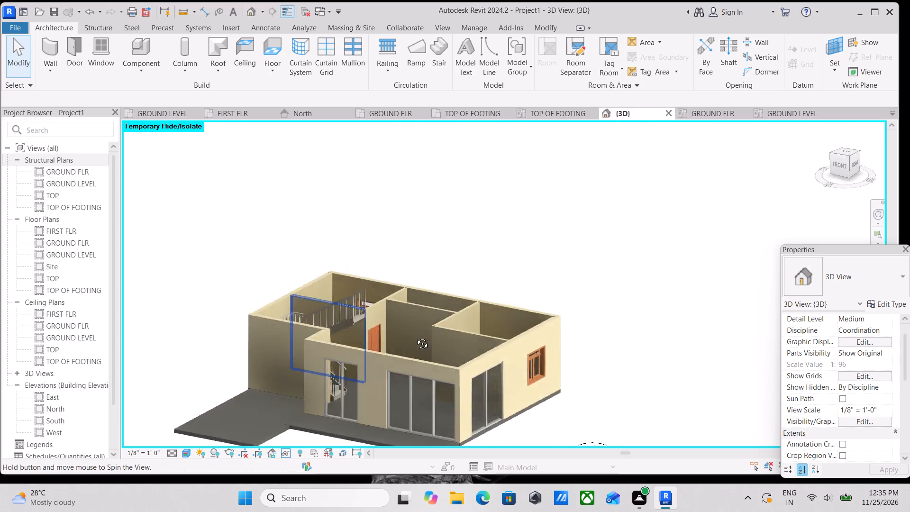
{"action": "middle_click_drag", "start_coordinate": [415, 337], "coordinate": [443, 345], "text": "shift"}
{"action": "scroll", "coordinate": [421, 358], "scroll_direction": "down", "scroll_amount": 1}
{"action": "middle_click_drag", "start_coordinate": [411, 363], "coordinate": [495, 380]}
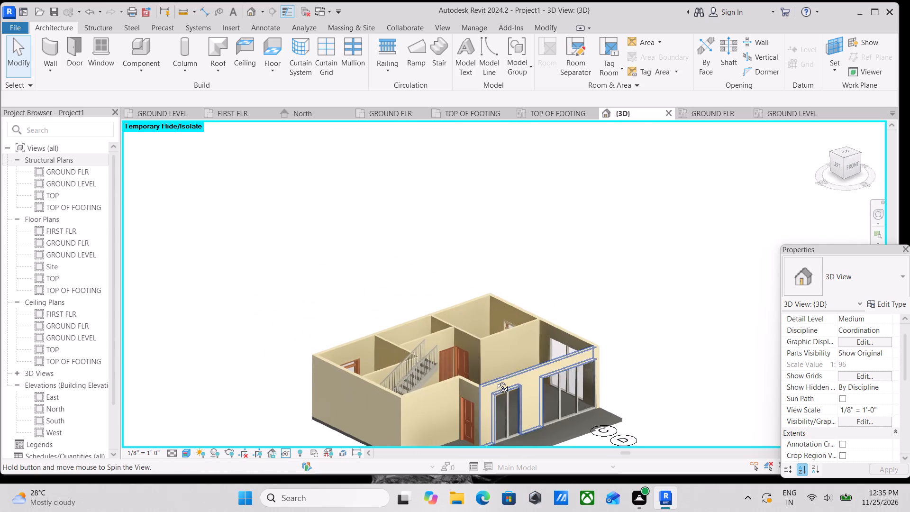
{"action": "middle_click_drag", "start_coordinate": [495, 380], "coordinate": [470, 370]}
{"action": "scroll", "coordinate": [469, 370], "scroll_direction": "up", "scroll_amount": 1, "text": "shift"}
{"action": "scroll", "coordinate": [466, 369], "scroll_direction": "down", "scroll_amount": 3}
{"action": "middle_click_drag", "start_coordinate": [466, 369], "coordinate": [410, 365]}
Open the material selection for the structure layer of the front porch floor's FLOORING 6" type and browse the project materials.
{"action": "scroll", "coordinate": [470, 434], "scroll_direction": "up", "scroll_amount": 3}
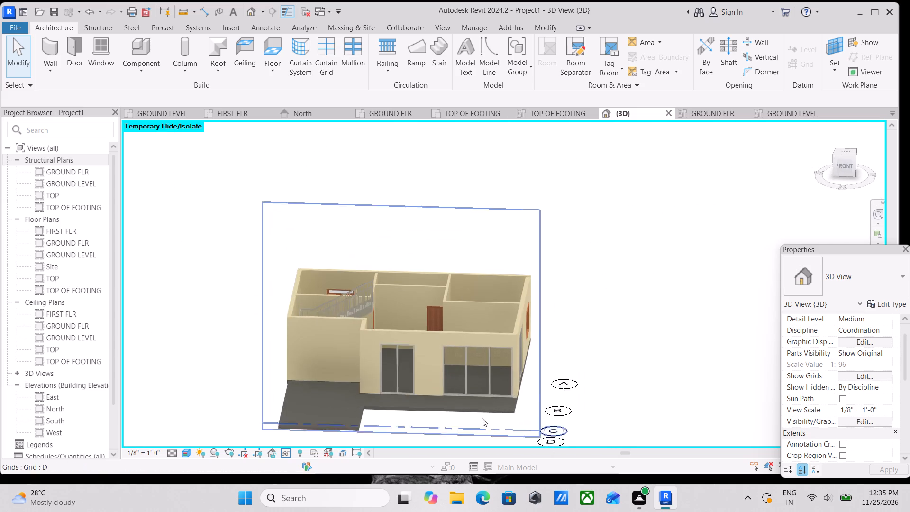
{"action": "scroll", "coordinate": [507, 389], "scroll_direction": "up", "scroll_amount": 7}
{"action": "left_click", "coordinate": [514, 437]}
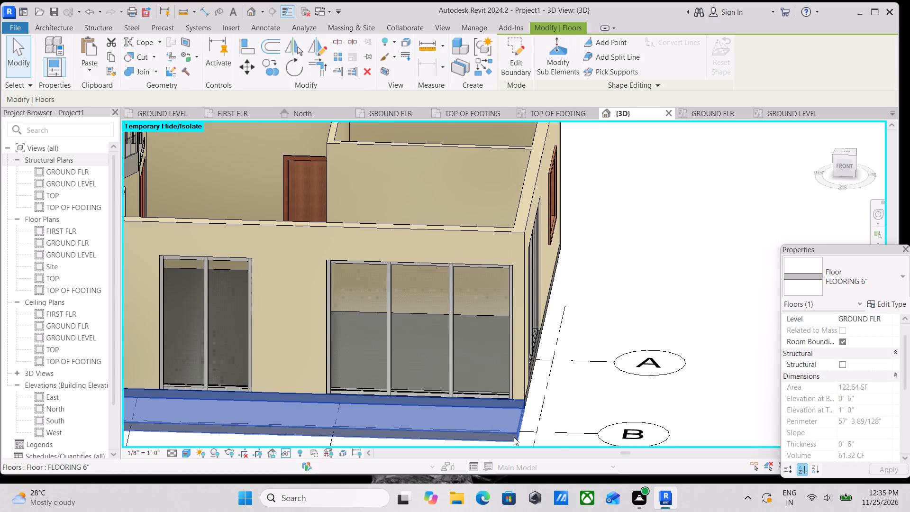
{"action": "left_click", "coordinate": [896, 302]}
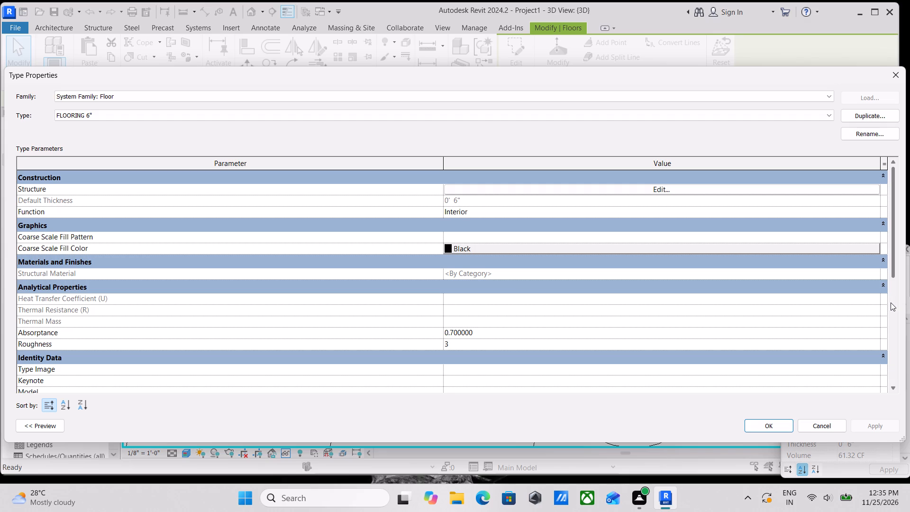
{"action": "left_click", "coordinate": [658, 190]}
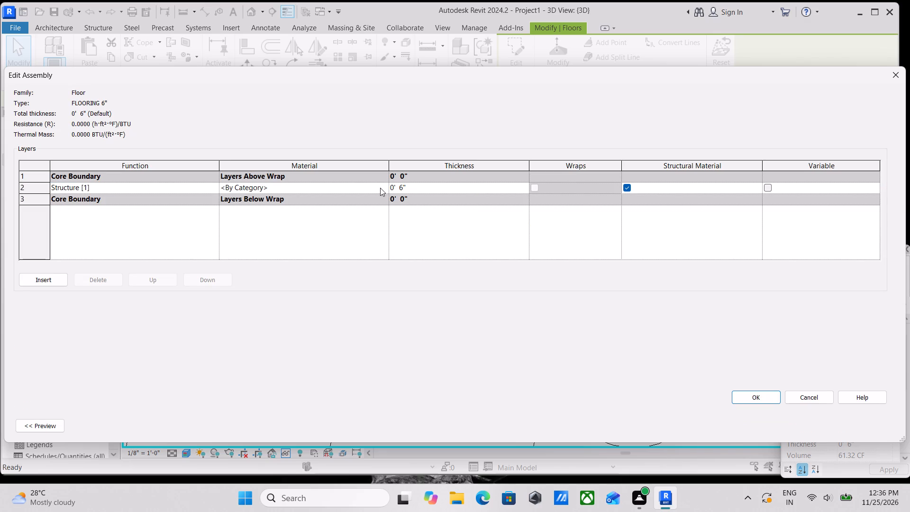
{"action": "left_click", "coordinate": [378, 188]}
{"action": "left_click", "coordinate": [383, 188]}
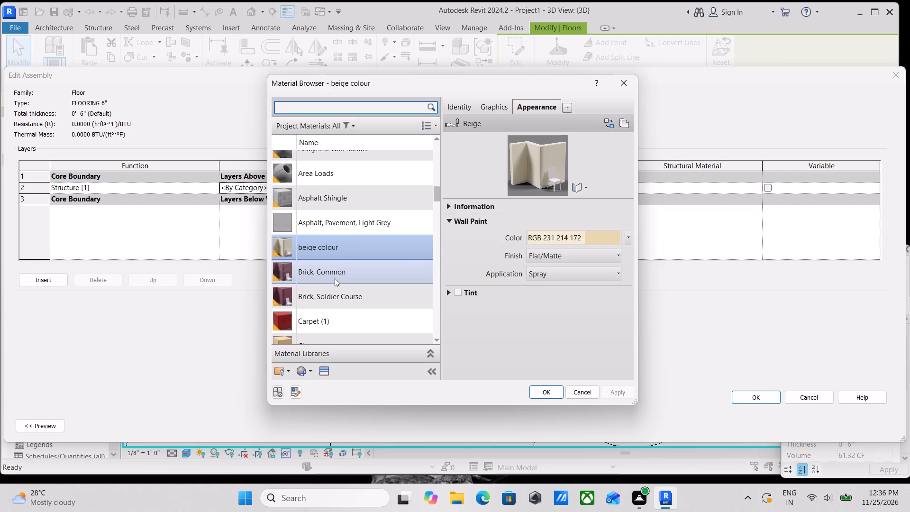
{"action": "scroll", "coordinate": [332, 283], "scroll_direction": "up", "scroll_amount": 2}
{"action": "scroll", "coordinate": [344, 243], "scroll_direction": "down", "scroll_amount": 1}
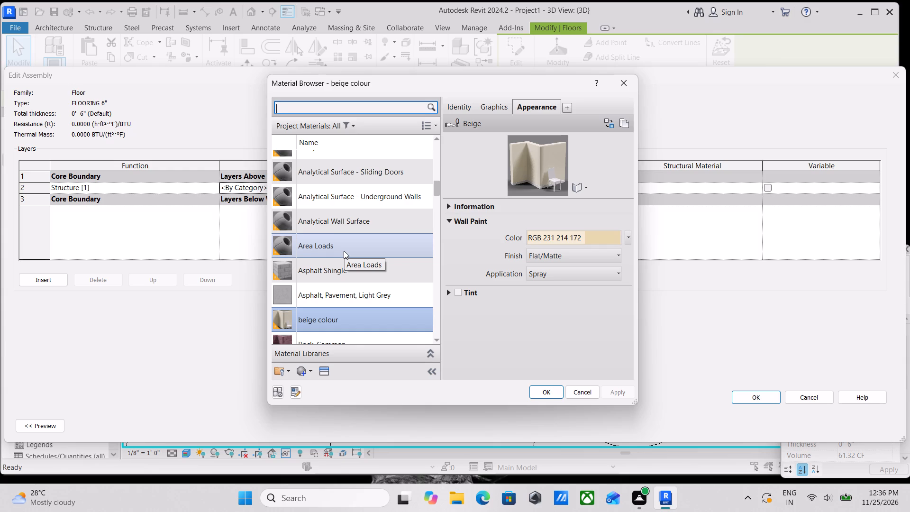
{"action": "scroll", "coordinate": [344, 251], "scroll_direction": "up", "scroll_amount": 2}
{"action": "scroll", "coordinate": [336, 283], "scroll_direction": "down", "scroll_amount": 2}
{"action": "scroll", "coordinate": [336, 289], "scroll_direction": "up", "scroll_amount": 11}
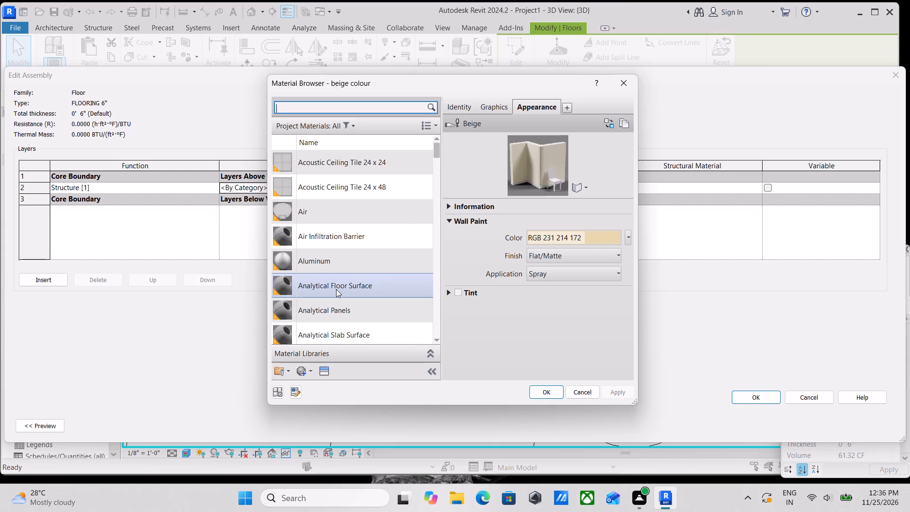
{"action": "scroll", "coordinate": [336, 289], "scroll_direction": "up", "scroll_amount": 4}
Create a new material named MARBLE FLOORING 6" and apply it.
{"action": "left_click", "coordinate": [298, 369]}
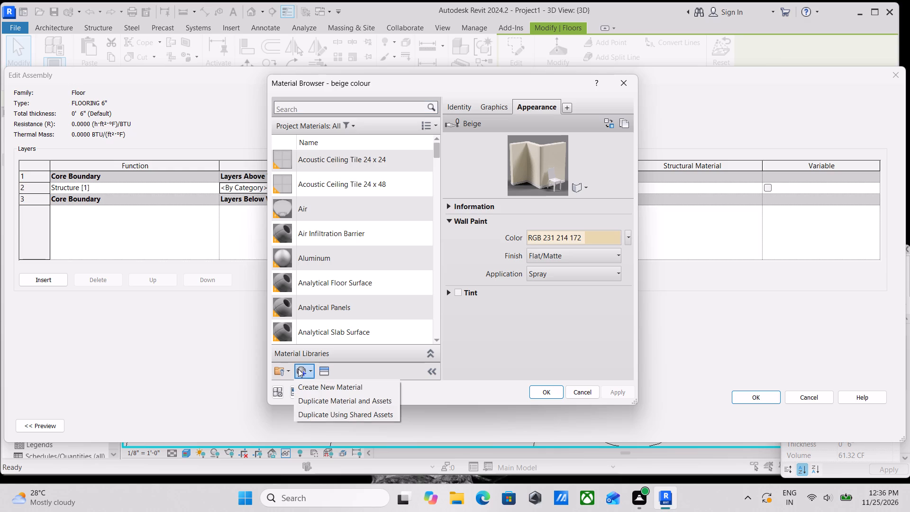
{"action": "left_click", "coordinate": [313, 385]}
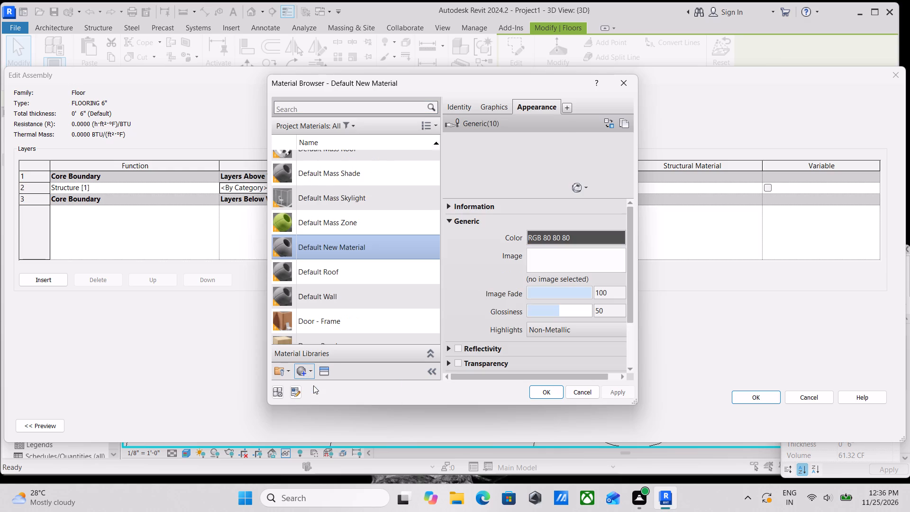
{"action": "right_click", "coordinate": [325, 231]}
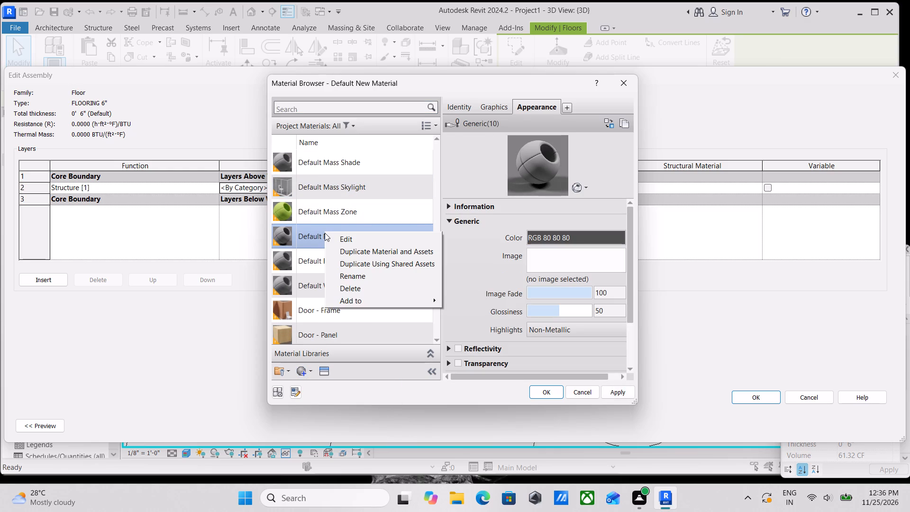
{"action": "left_click", "coordinate": [363, 275]}
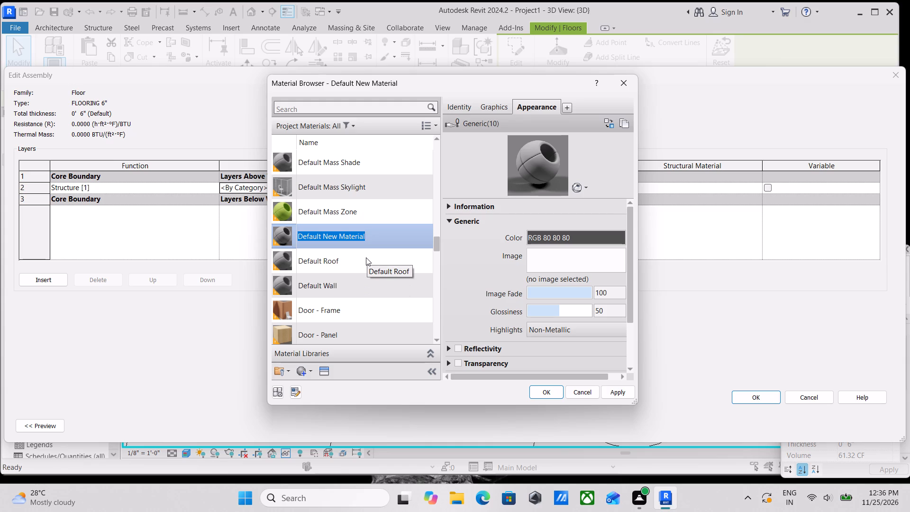
{"action": "type", "text": "ma"}
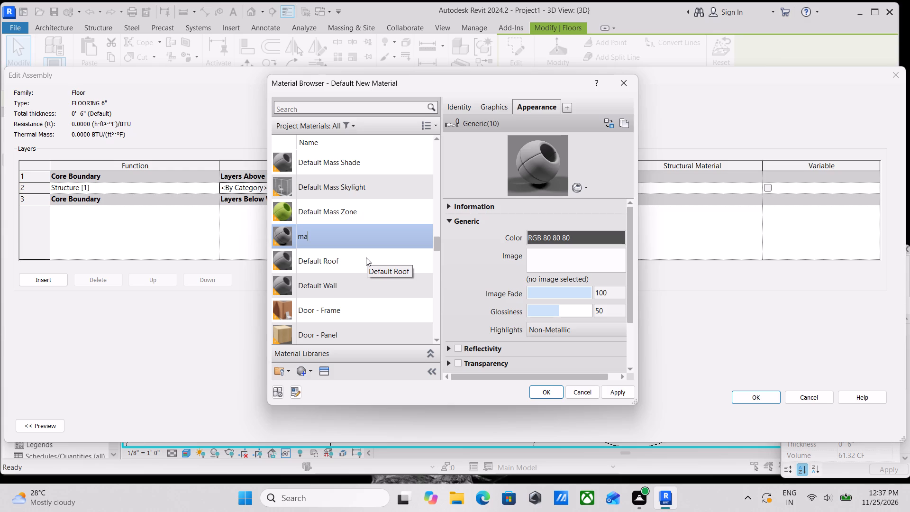
{"action": "key", "text": "BackSpace"}
{"action": "key", "text": "BackSpace"}
{"action": "type", "text": "MARBLE"}
{"action": "key", "text": "space"}
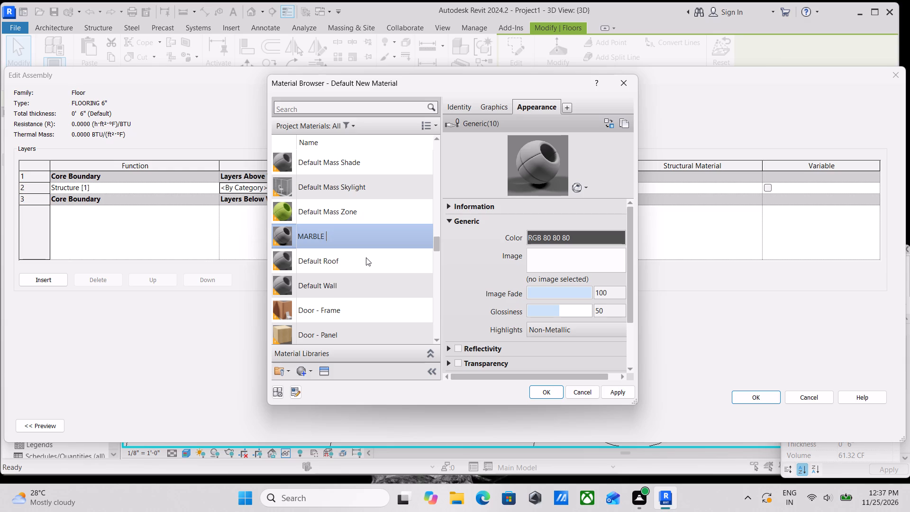
{"action": "type", "text": "FLORR"}
{"action": "key", "text": "BackSpace"}
{"action": "key", "text": "BackSpace"}
{"action": "type", "text": "OR"}
{"action": "type", "text": "ING"}
{"action": "key", "text": "space"}
{"action": "key", "text": "6"}
{"action": "key", "text": "shift+quotedbl"}
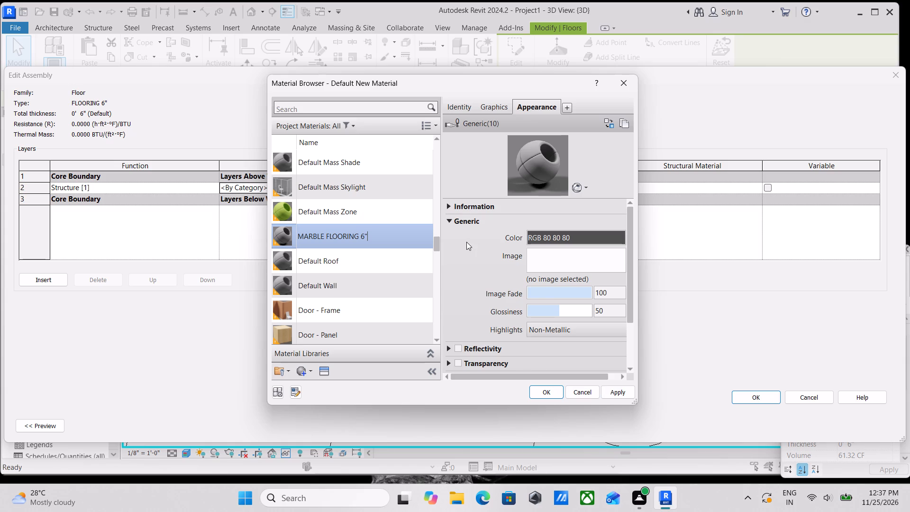
{"action": "left_click", "coordinate": [611, 388]}
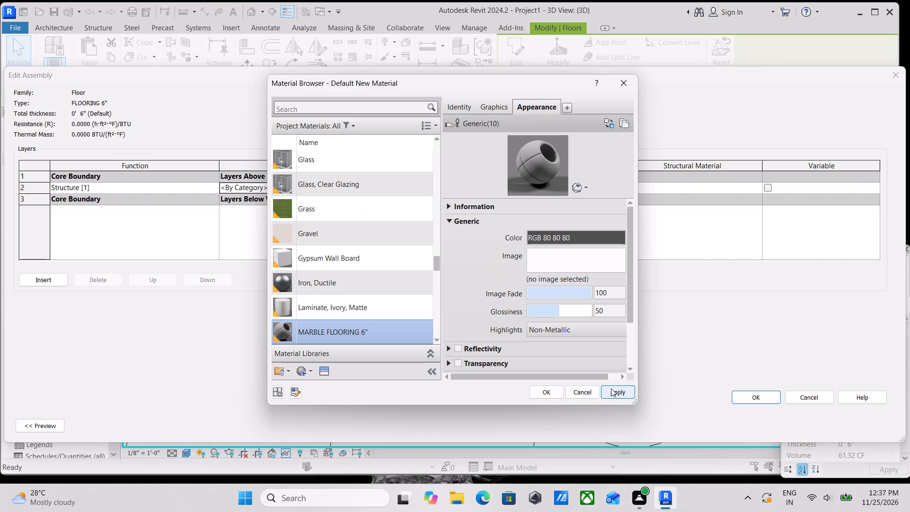
Assign the Marble (Translucent) appearance from the Appearance Library's Stone category to the MARBLE FLOORING 6" material.
{"action": "left_click", "coordinate": [323, 365]}
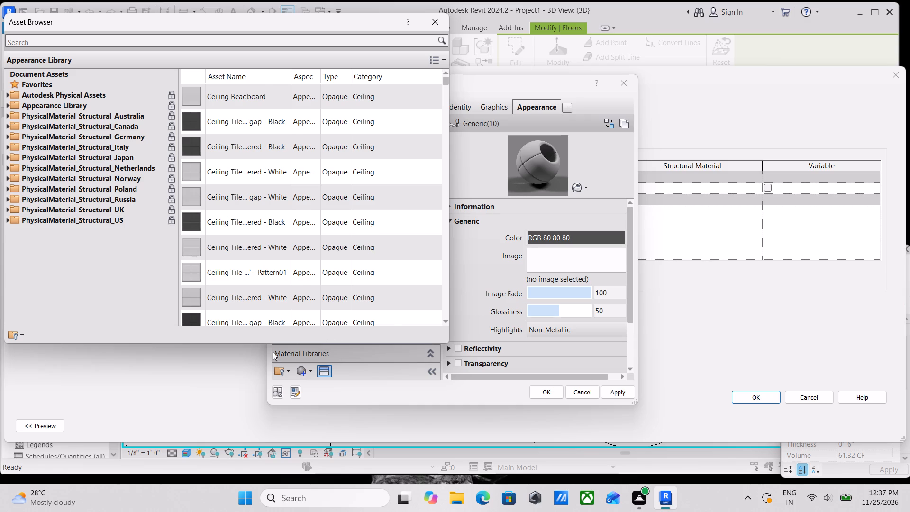
{"action": "left_click", "coordinate": [6, 105]}
{"action": "scroll", "coordinate": [44, 280], "scroll_direction": "down", "scroll_amount": 2}
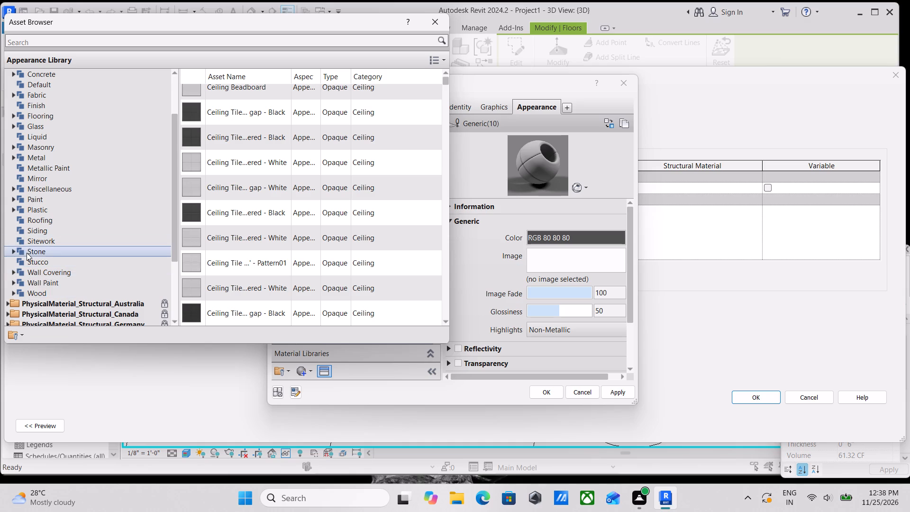
{"action": "double_click", "coordinate": [42, 250]}
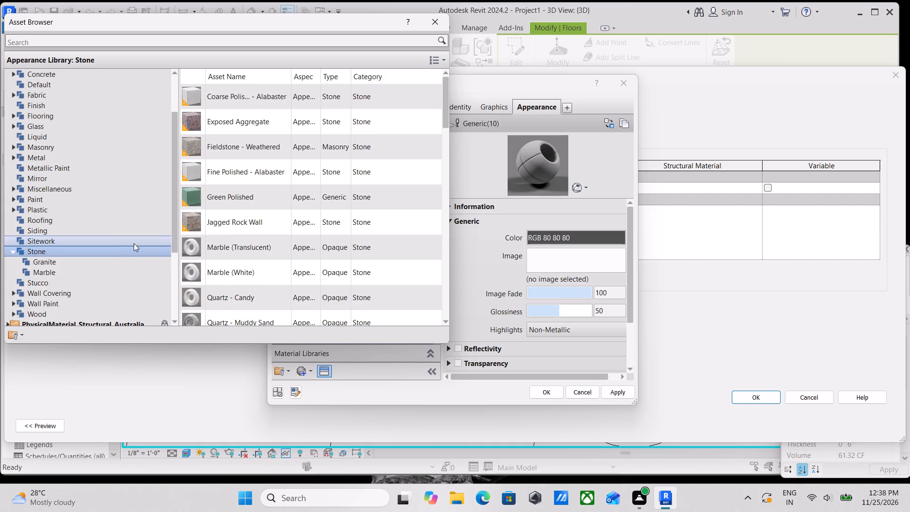
{"action": "double_click", "coordinate": [238, 244]}
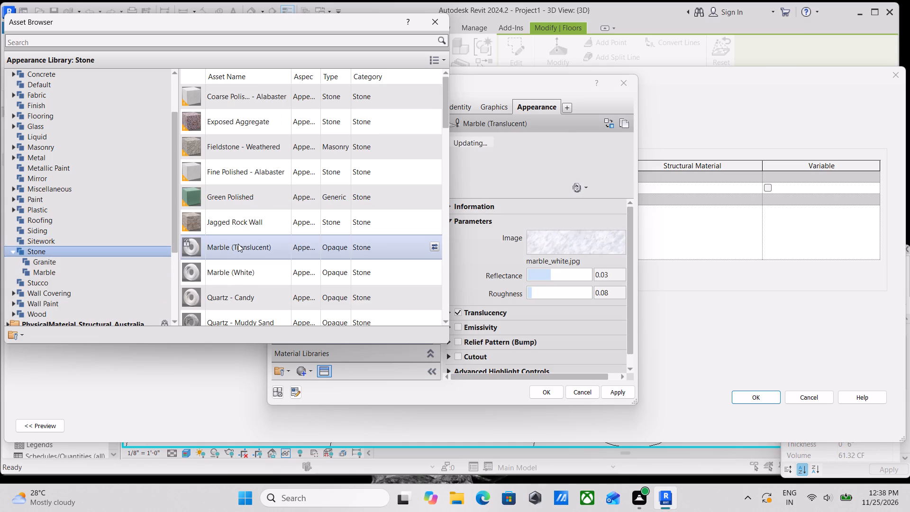
Apply the Marble (Translucent) appearance and save MARBLE FLOORING 6" in the FLOORING 6" floor type's structure.
{"action": "left_click", "coordinate": [238, 244]}
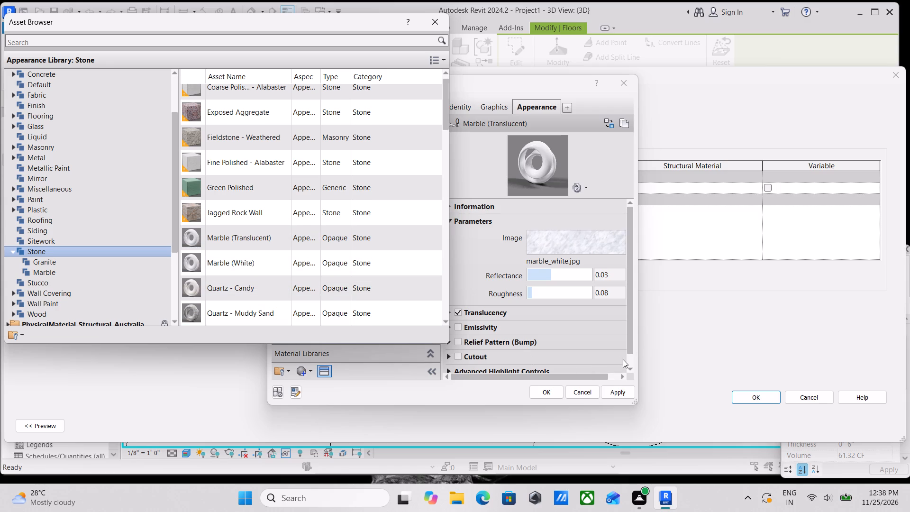
{"action": "left_click", "coordinate": [619, 392]}
{"action": "left_click", "coordinate": [538, 390]}
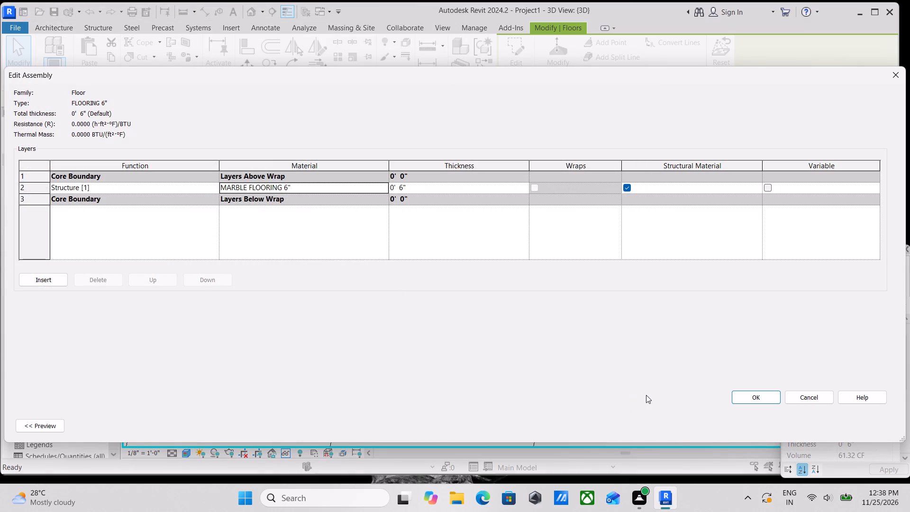
{"action": "left_click", "coordinate": [761, 395]}
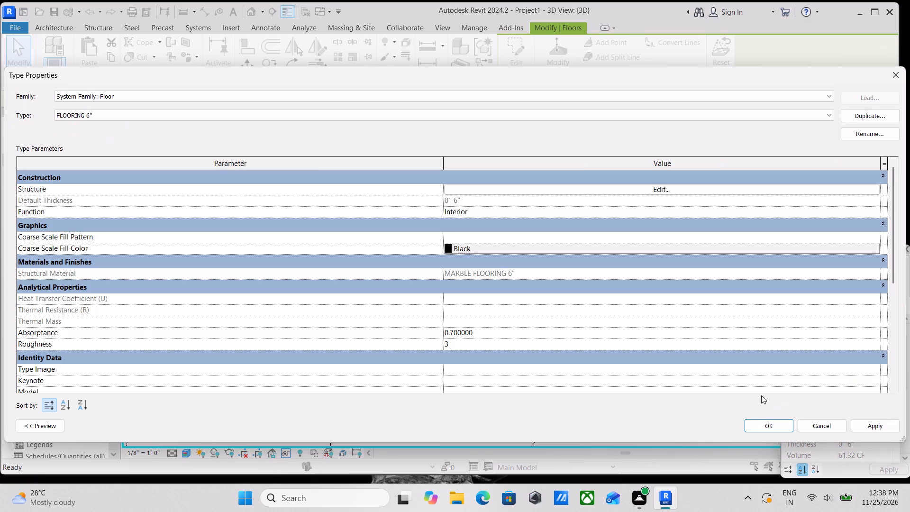
{"action": "left_click", "coordinate": [872, 423]}
{"action": "left_click", "coordinate": [762, 423]}
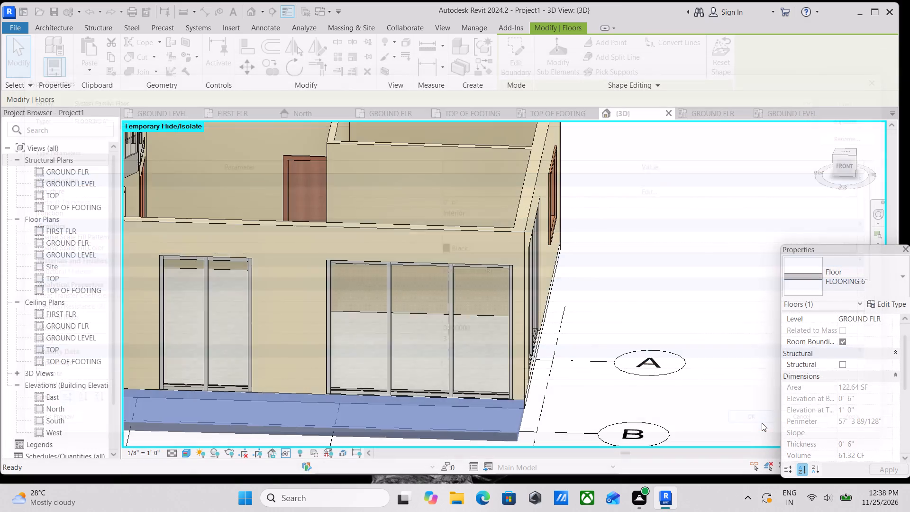
{"action": "middle_click_drag", "start_coordinate": [545, 372], "coordinate": [592, 354]}
{"action": "key", "text": "Escape"}
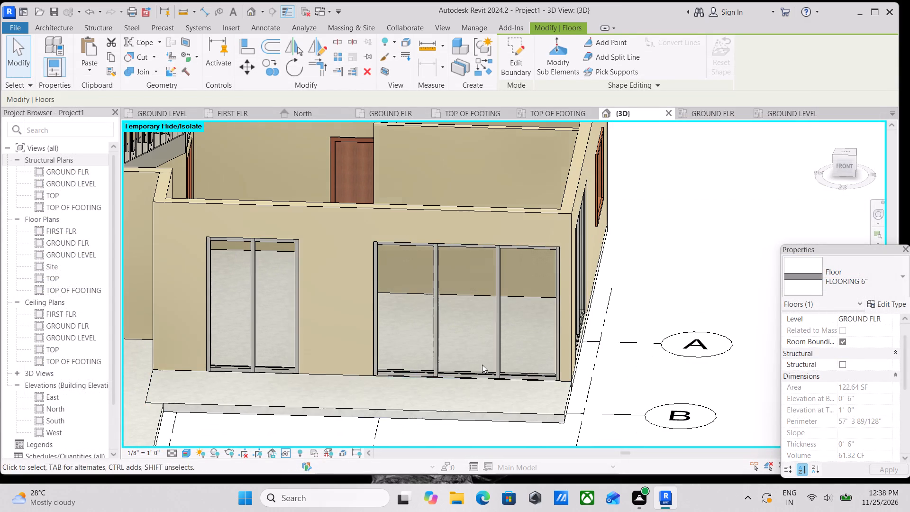
Stretch the base of the front two-panel storefront wall down to the porch floor, about 1 7/16" below its level.
{"action": "scroll", "coordinate": [452, 383], "scroll_direction": "up", "scroll_amount": 7}
{"action": "scroll", "coordinate": [505, 350], "scroll_direction": "up", "scroll_amount": 6}
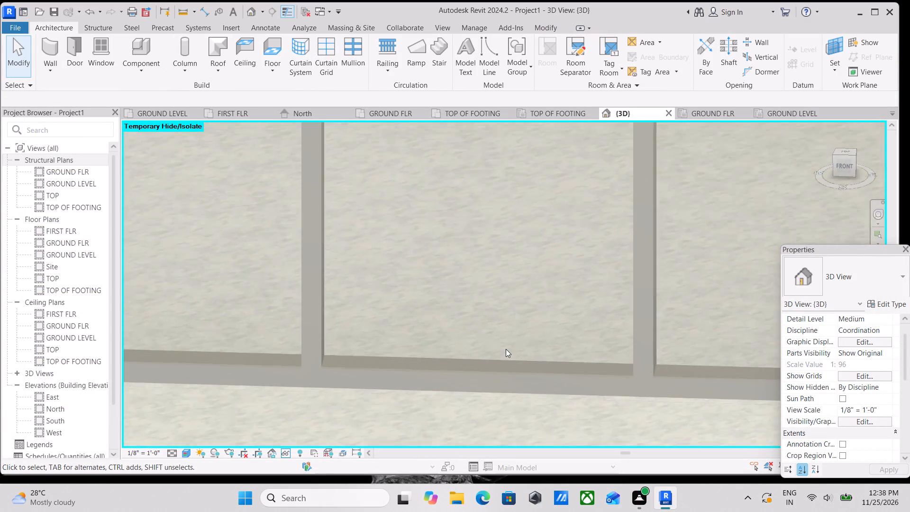
{"action": "scroll", "coordinate": [506, 349], "scroll_direction": "up", "scroll_amount": 2}
{"action": "scroll", "coordinate": [506, 349], "scroll_direction": "down", "scroll_amount": 13}
{"action": "middle_click_drag", "start_coordinate": [493, 358], "coordinate": [618, 357]}
{"action": "middle_click_drag", "start_coordinate": [489, 347], "coordinate": [605, 362]}
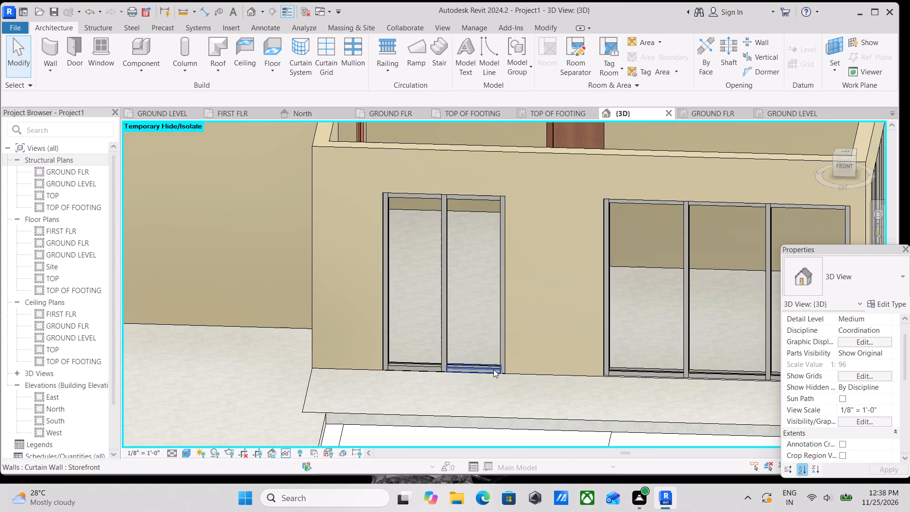
{"action": "scroll", "coordinate": [490, 370], "scroll_direction": "up", "scroll_amount": 2}
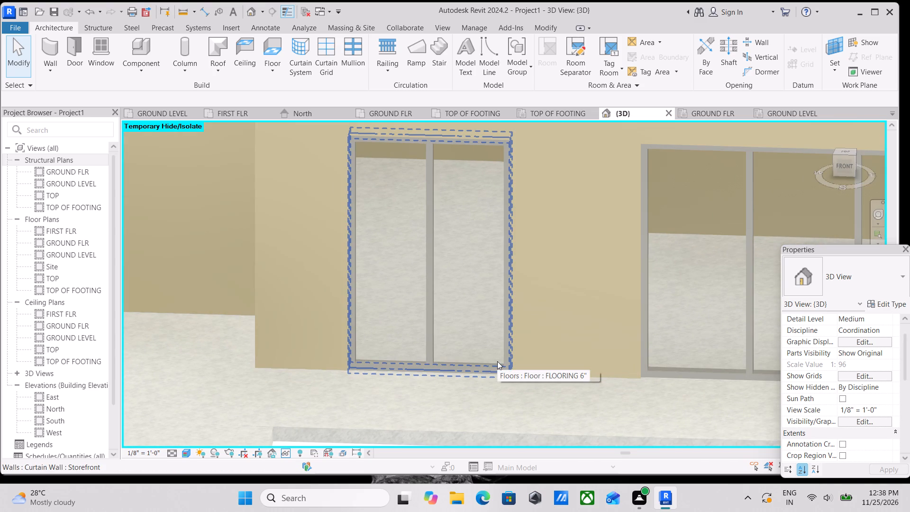
{"action": "left_click", "coordinate": [497, 361]}
{"action": "scroll", "coordinate": [473, 364], "scroll_direction": "up", "scroll_amount": 4}
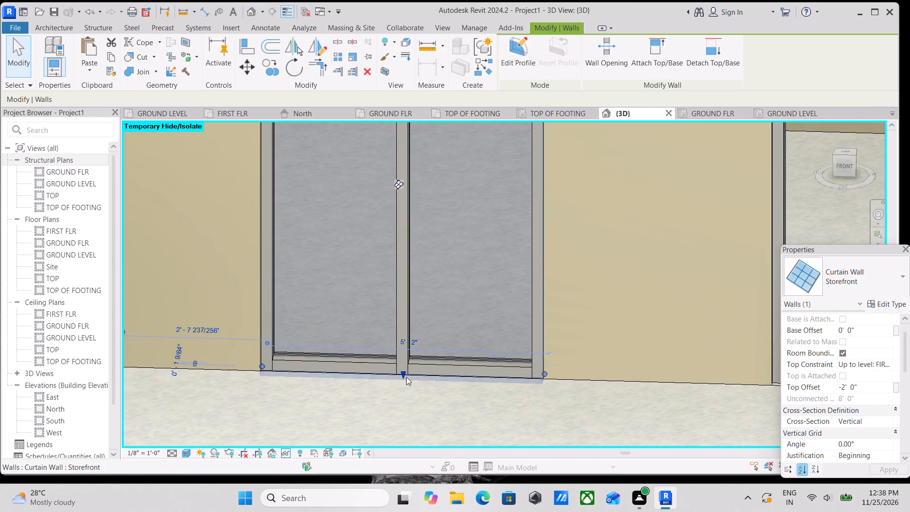
{"action": "left_click", "coordinate": [403, 373]}
{"action": "left_click_drag", "start_coordinate": [403, 372], "coordinate": [405, 376]}
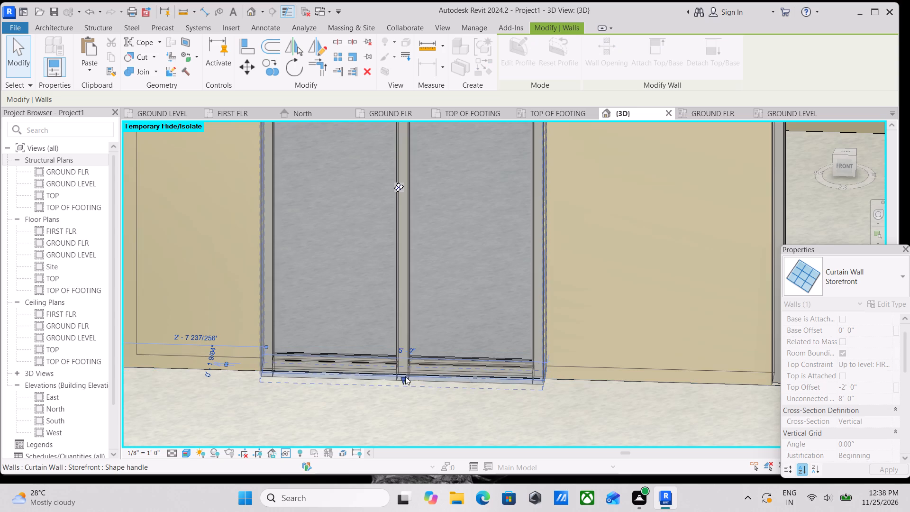
{"action": "scroll", "coordinate": [407, 376], "scroll_direction": "down", "scroll_amount": 3}
{"action": "key", "text": "Escape"}
Examine the front facade in 3D and check the two-panel storefront wall's properties.
{"action": "scroll", "coordinate": [405, 380], "scroll_direction": "down", "scroll_amount": 4}
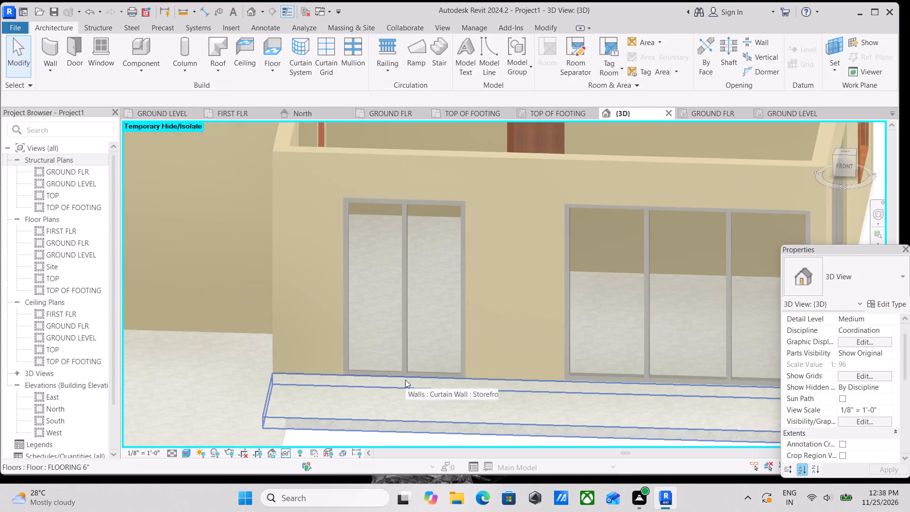
{"action": "scroll", "coordinate": [405, 380], "scroll_direction": "down", "scroll_amount": 1}
{"action": "middle_click_drag", "start_coordinate": [502, 380], "coordinate": [474, 378]}
{"action": "scroll", "coordinate": [627, 313], "scroll_direction": "down", "scroll_amount": 3}
{"action": "middle_click_drag", "start_coordinate": [627, 315], "coordinate": [667, 391]}
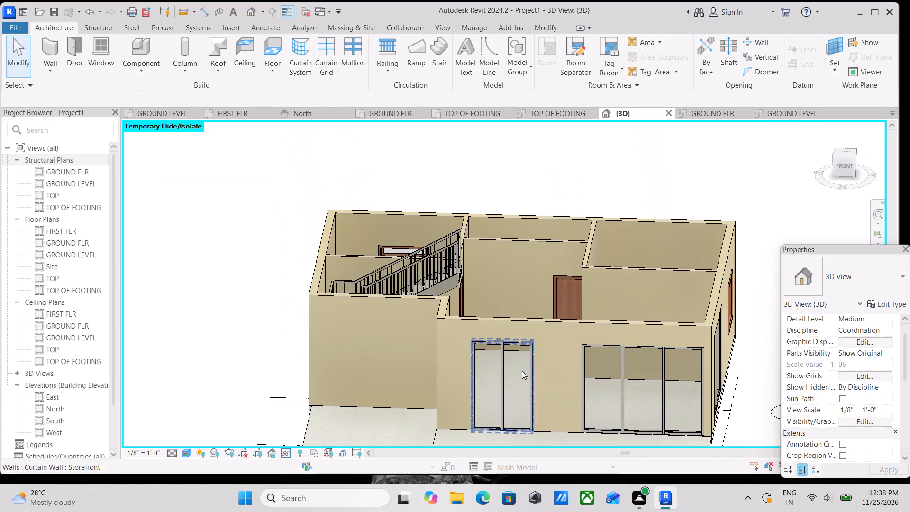
{"action": "middle_click_drag", "start_coordinate": [522, 371], "coordinate": [556, 357]}
{"action": "left_click", "coordinate": [535, 371]}
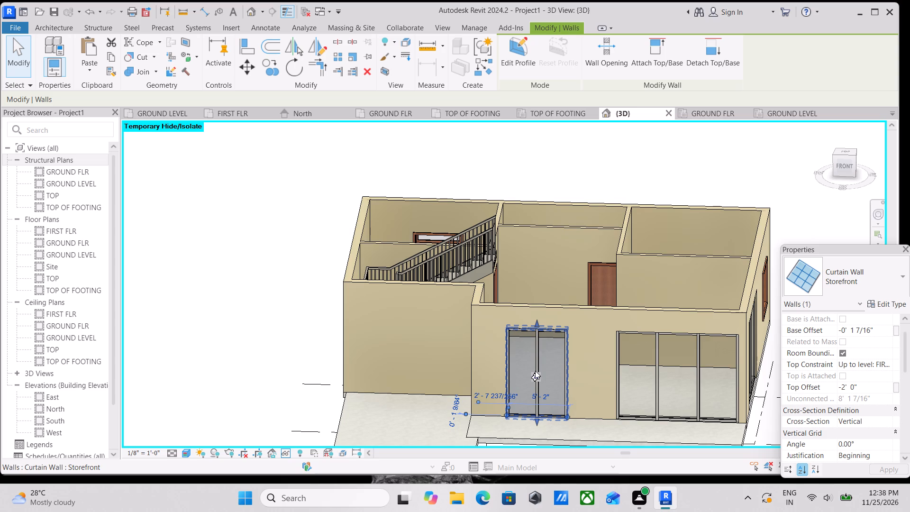
{"action": "scroll", "coordinate": [535, 371], "scroll_direction": "up", "scroll_amount": 5}
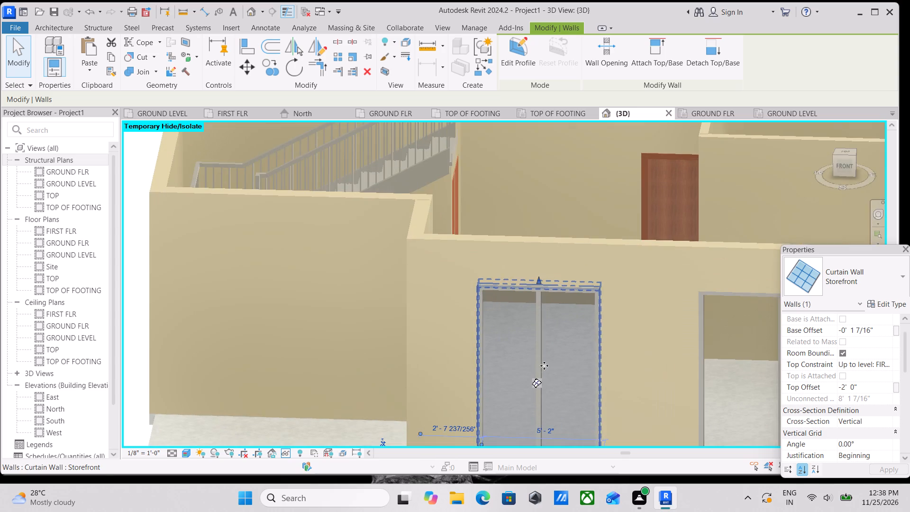
{"action": "key", "text": "Escape"}
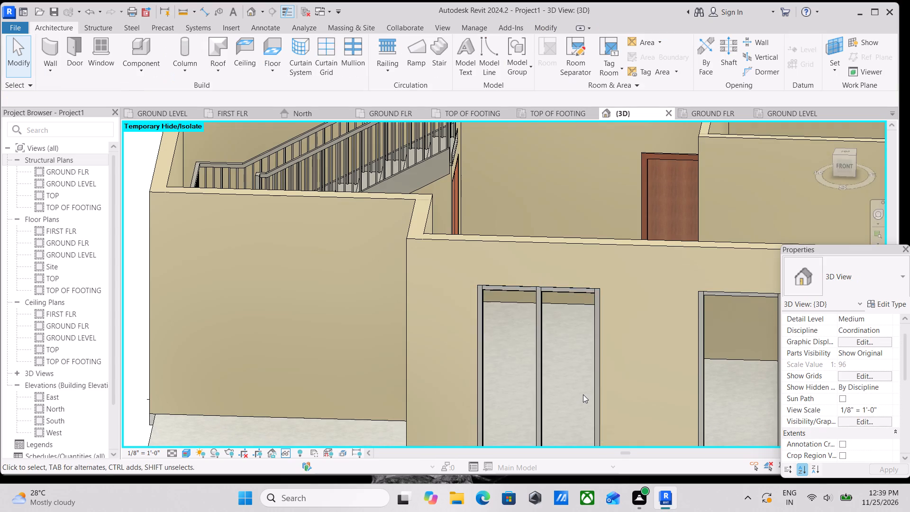
Unpin the top mullion over one panel of the front two-panel storefront and open its type properties.
{"action": "scroll", "coordinate": [583, 394], "scroll_direction": "up", "scroll_amount": 1}
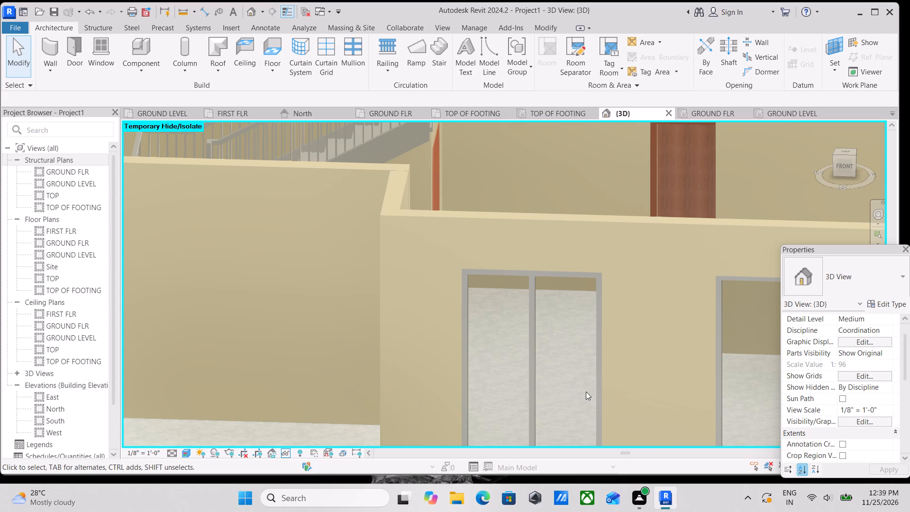
{"action": "scroll", "coordinate": [630, 395], "scroll_direction": "up", "scroll_amount": 3}
{"action": "scroll", "coordinate": [451, 256], "scroll_direction": "up", "scroll_amount": 2}
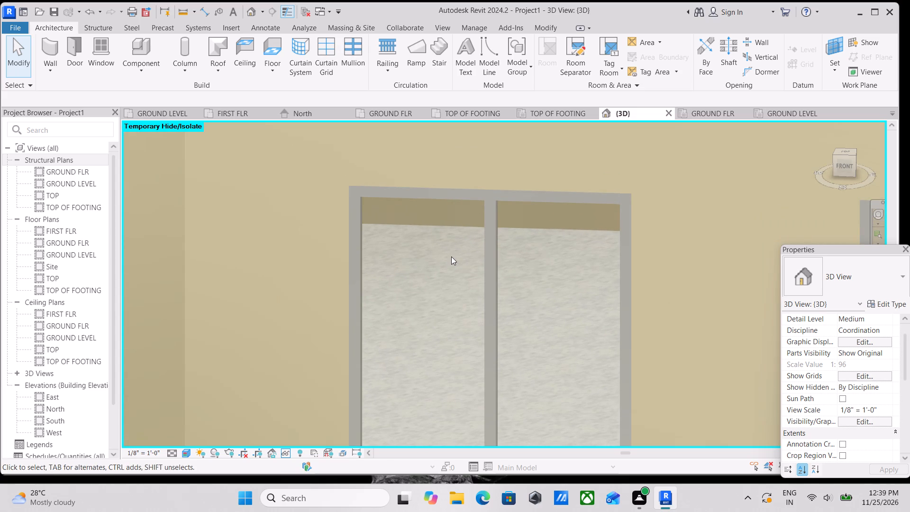
{"action": "scroll", "coordinate": [452, 256], "scroll_direction": "up", "scroll_amount": 2}
{"action": "scroll", "coordinate": [452, 256], "scroll_direction": "down", "scroll_amount": 2}
{"action": "middle_click_drag", "start_coordinate": [452, 256], "coordinate": [460, 340]}
{"action": "scroll", "coordinate": [435, 238], "scroll_direction": "up", "scroll_amount": 3}
{"action": "scroll", "coordinate": [433, 279], "scroll_direction": "up", "scroll_amount": 1}
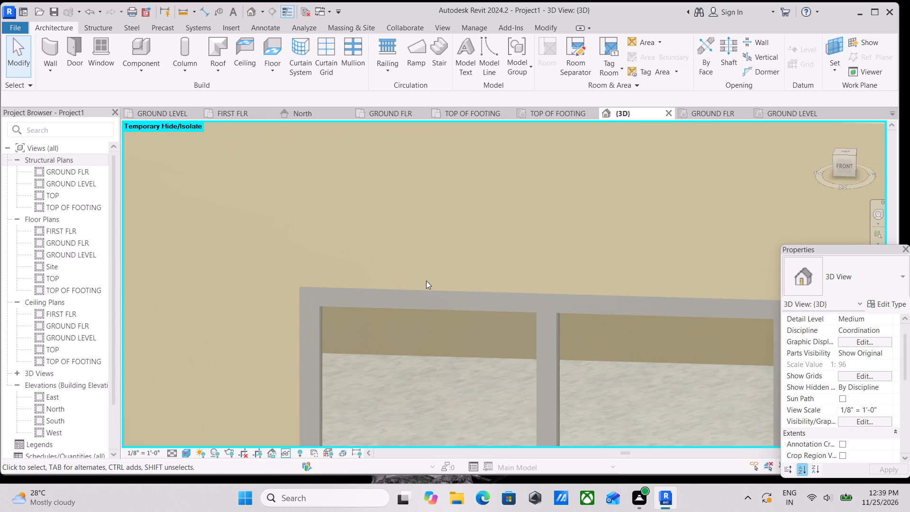
{"action": "scroll", "coordinate": [426, 281], "scroll_direction": "up", "scroll_amount": 3}
{"action": "scroll", "coordinate": [368, 280], "scroll_direction": "up", "scroll_amount": 1}
{"action": "middle_click_drag", "start_coordinate": [353, 287], "coordinate": [437, 239]}
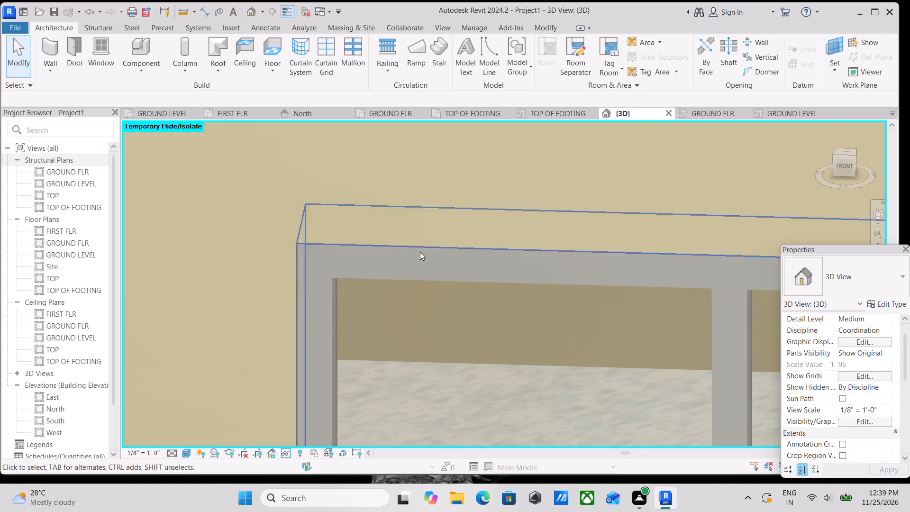
{"action": "key", "text": "Tab"}
{"action": "key", "text": "Tab"}
{"action": "key", "text": "Tab"}
{"action": "key", "text": "Tab"}
{"action": "key", "text": "Tab"}
{"action": "key", "text": "Tab"}
{"action": "key", "text": "Tab"}
{"action": "key", "text": "Tab"}
{"action": "key", "text": "Tab"}
{"action": "key", "text": "Tab"}
{"action": "key", "text": "Tab"}
{"action": "key", "text": "Tab"}
{"action": "key", "text": "Tab"}
{"action": "key", "text": "Tab"}
{"action": "key", "text": "Tab"}
{"action": "key", "text": "Tab"}
{"action": "key", "text": "Tab"}
{"action": "key", "text": "Tab"}
{"action": "key", "text": "Tab"}
{"action": "key", "text": "Tab"}
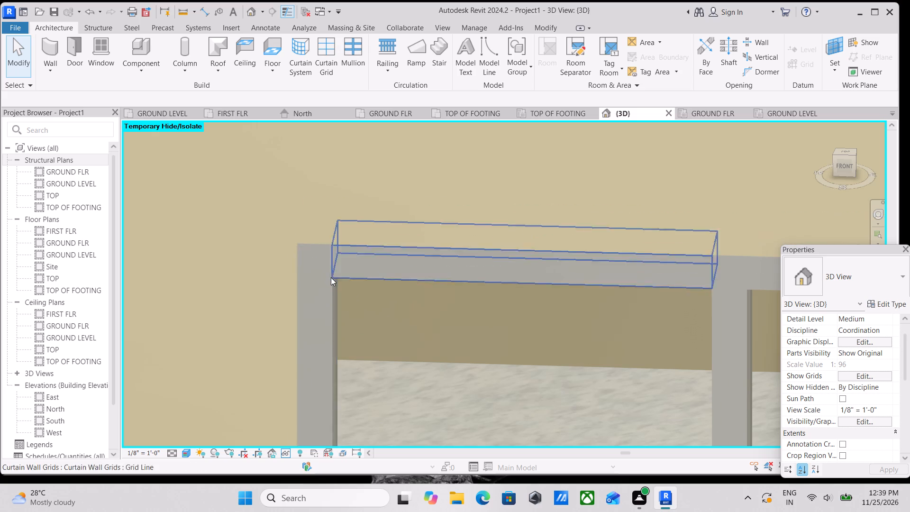
{"action": "left_click", "coordinate": [331, 277]}
{"action": "scroll", "coordinate": [331, 277], "scroll_direction": "down", "scroll_amount": 3}
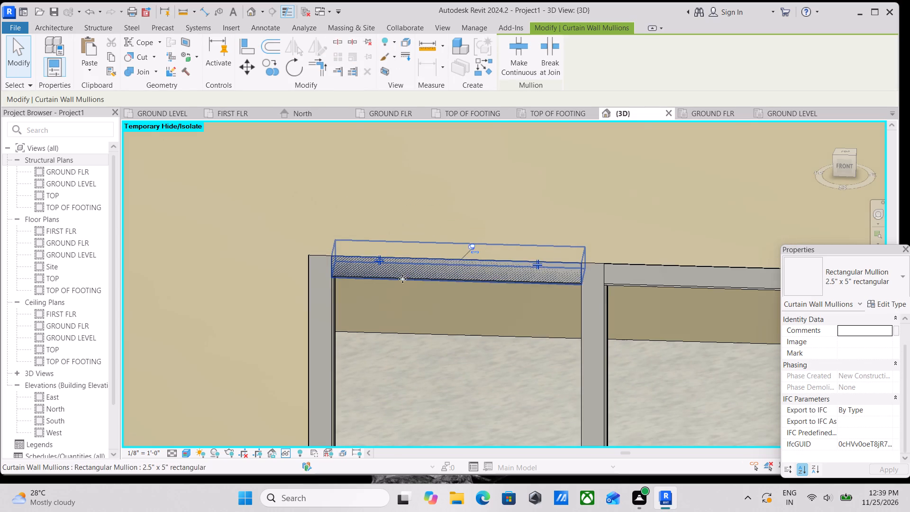
{"action": "left_click", "coordinate": [468, 248]}
{"action": "left_click", "coordinate": [891, 299]}
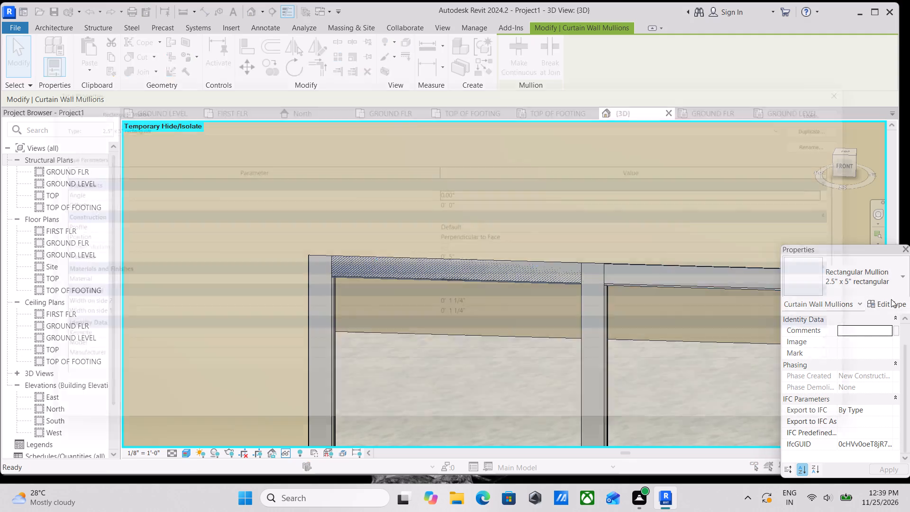